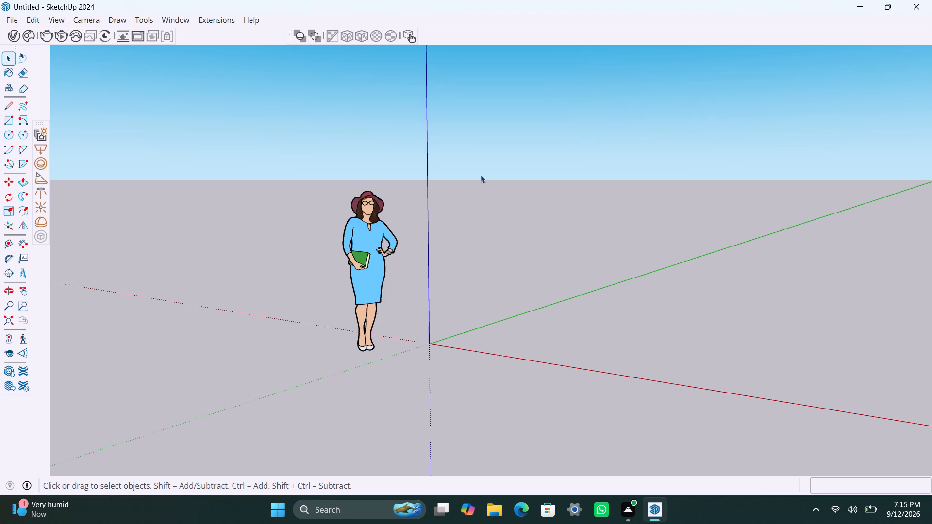
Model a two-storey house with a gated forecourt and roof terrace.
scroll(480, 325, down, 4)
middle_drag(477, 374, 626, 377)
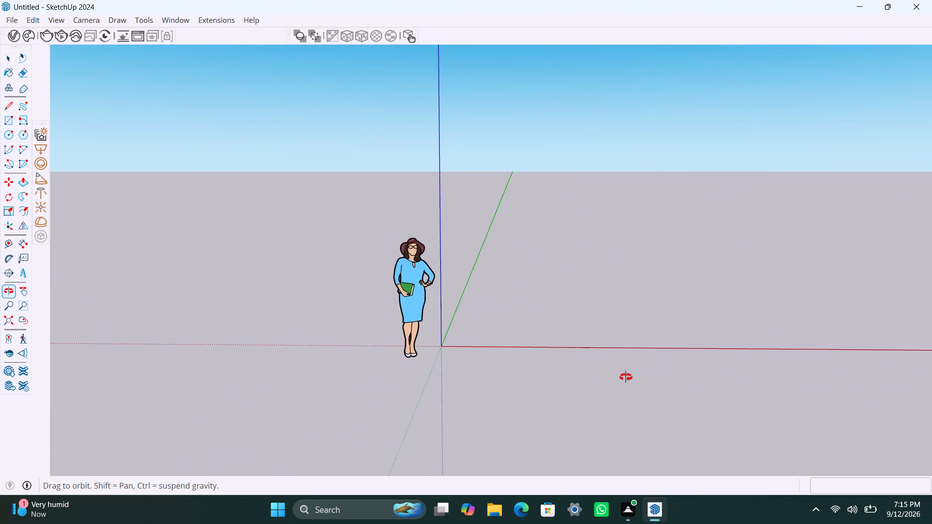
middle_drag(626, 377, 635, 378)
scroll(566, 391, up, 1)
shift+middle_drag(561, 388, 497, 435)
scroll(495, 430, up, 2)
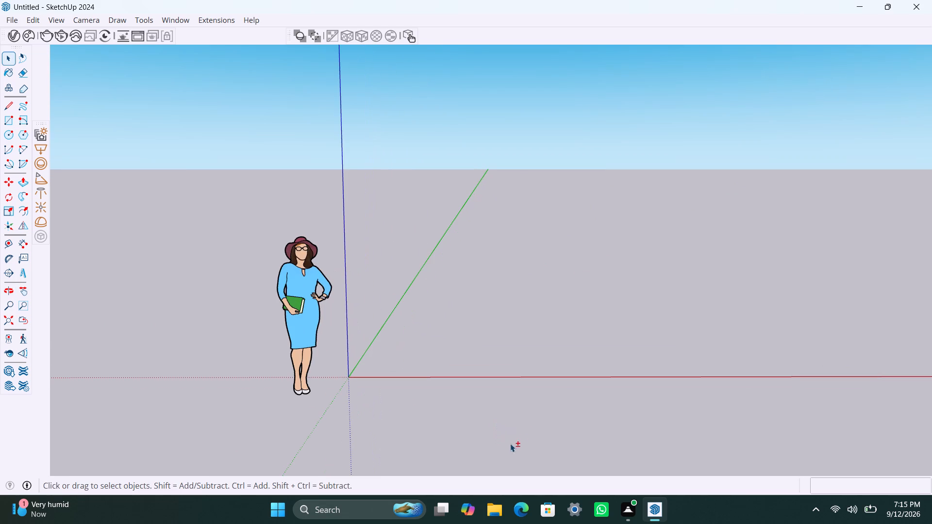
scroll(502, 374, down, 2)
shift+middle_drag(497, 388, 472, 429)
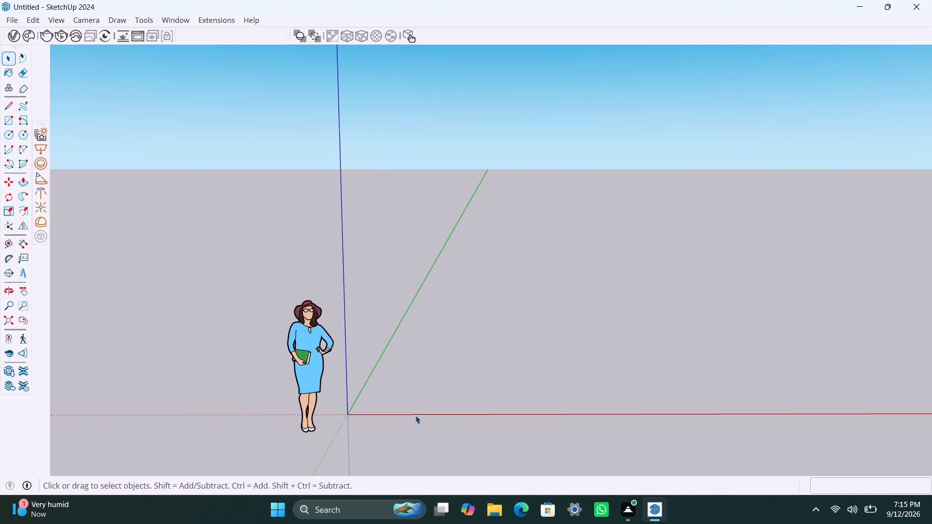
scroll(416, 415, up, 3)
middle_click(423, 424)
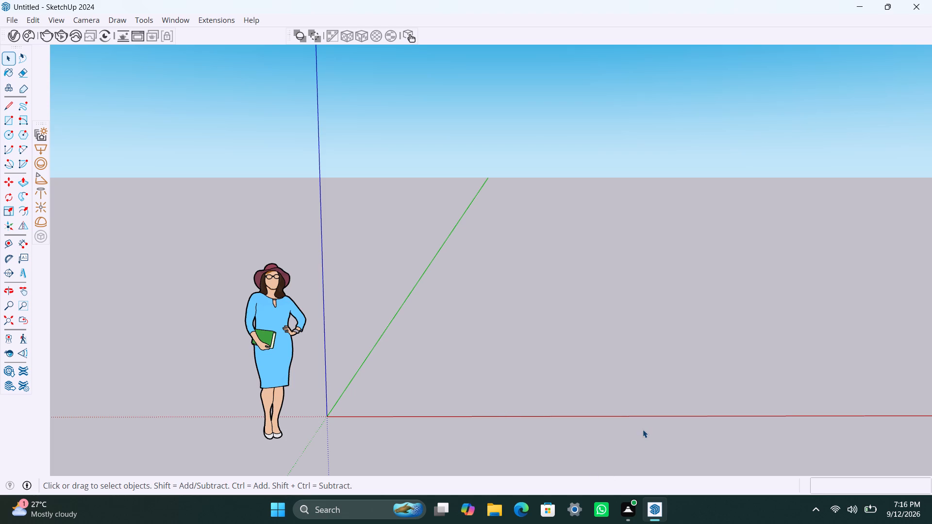
Draw a closed rectangular outline beside the origin with lines, 29' along the red axis by 35' along the green axis.
key(l)
click(434, 384)
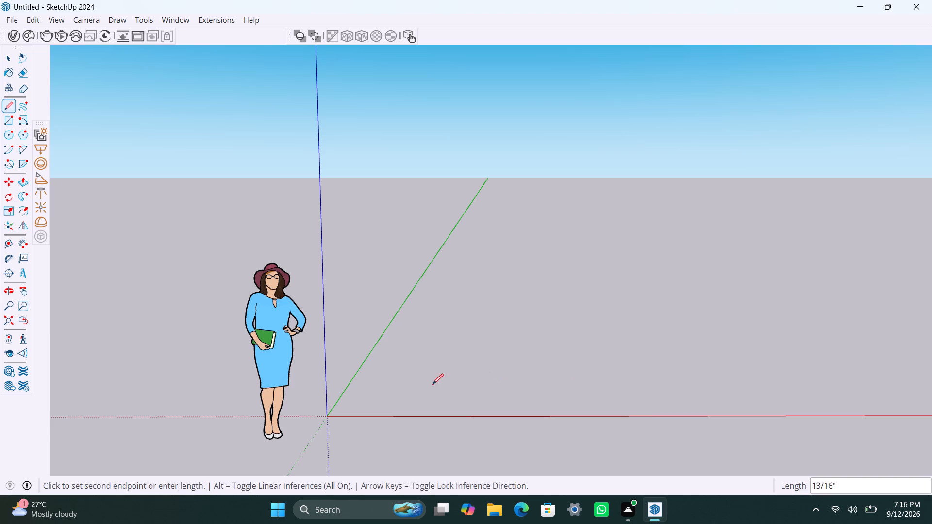
text(29)
key(apostrophe)
key(Return)
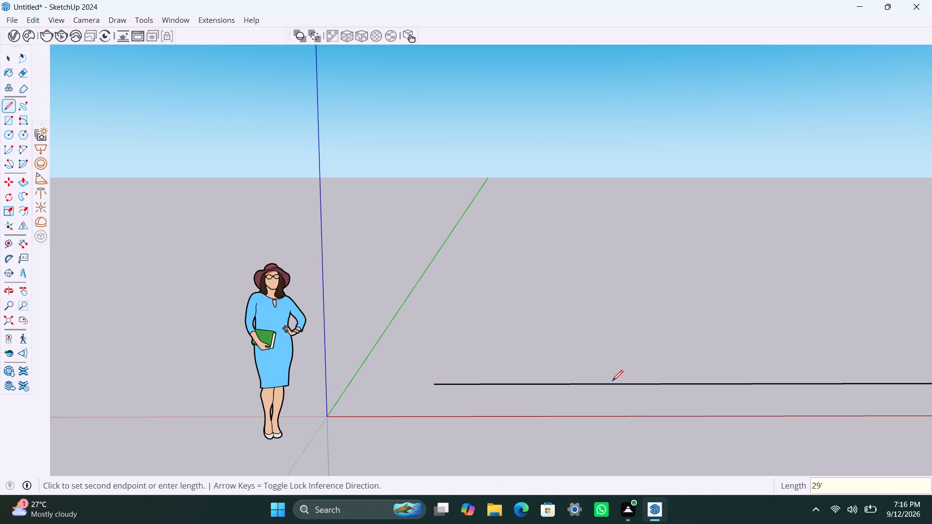
scroll(612, 381, down, 13)
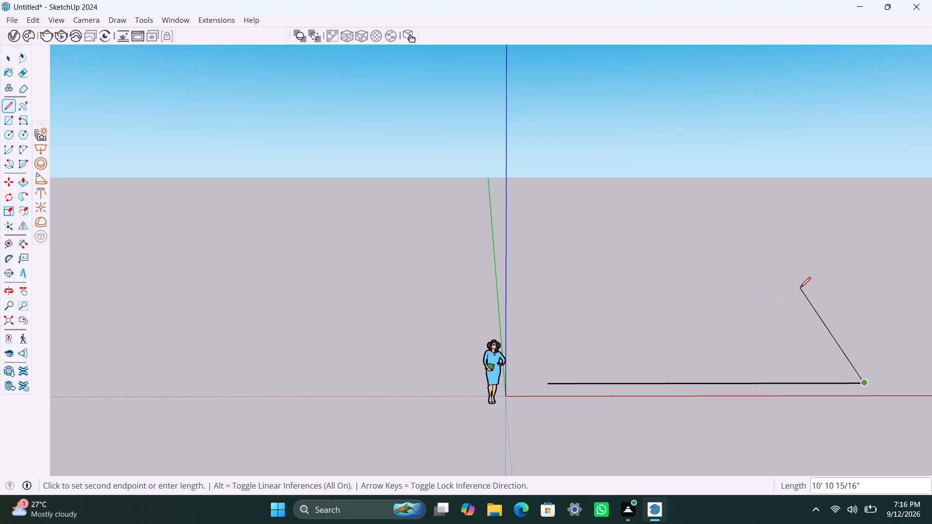
key(Left)
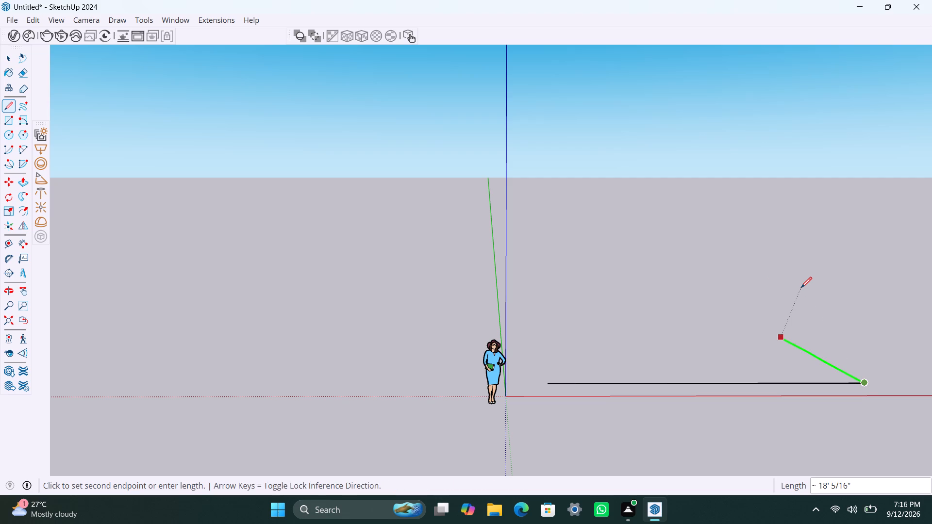
text(35')
key(Return)
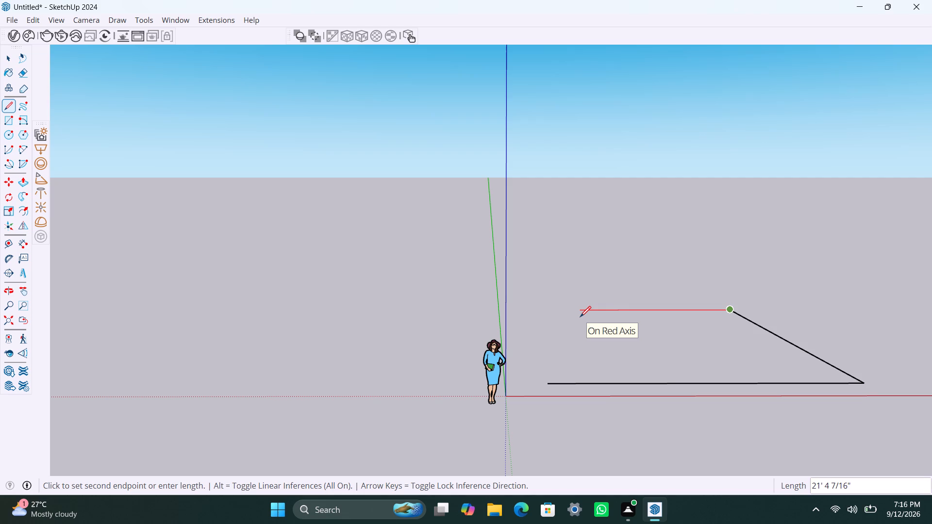
text(20)
key(BackSpace)
text(9')
key(Return)
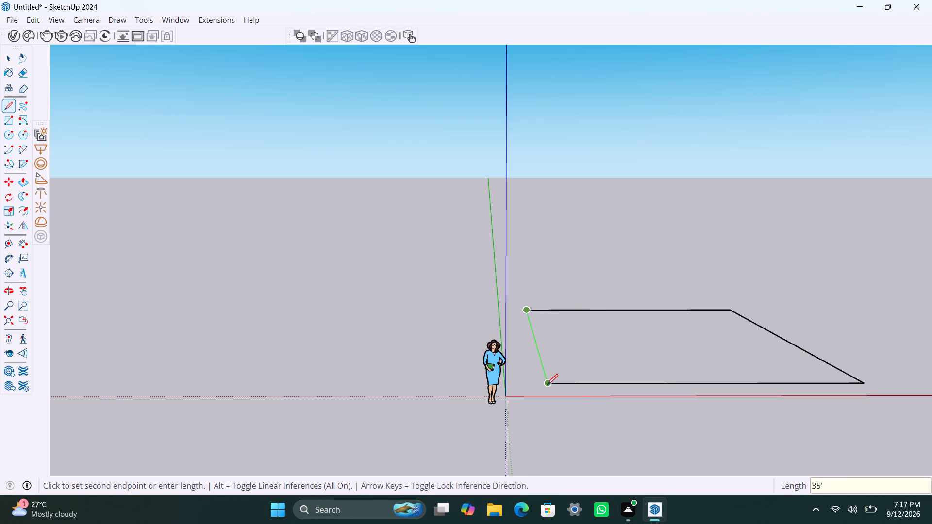
click(547, 385)
Make the rectangle's face and all its edges into a group.
key(space)
triple_click(567, 357)
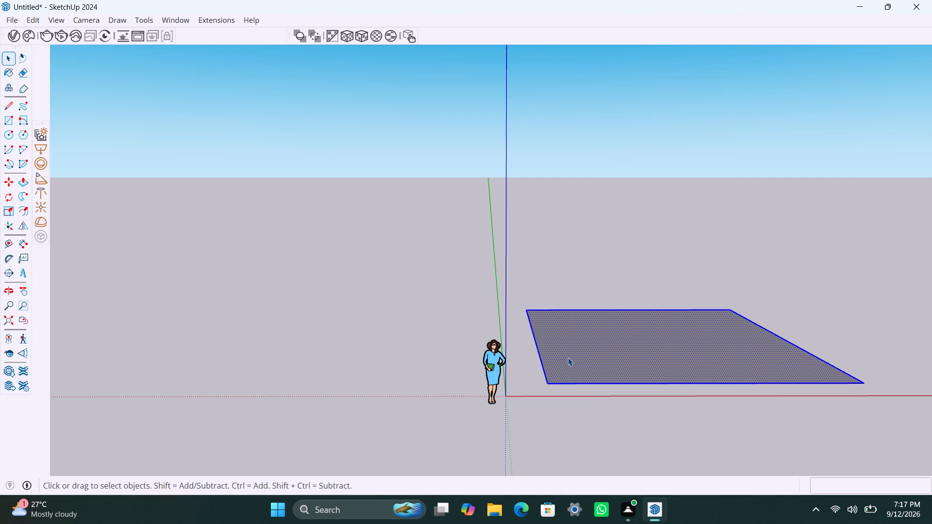
right_click(568, 358)
click(580, 201)
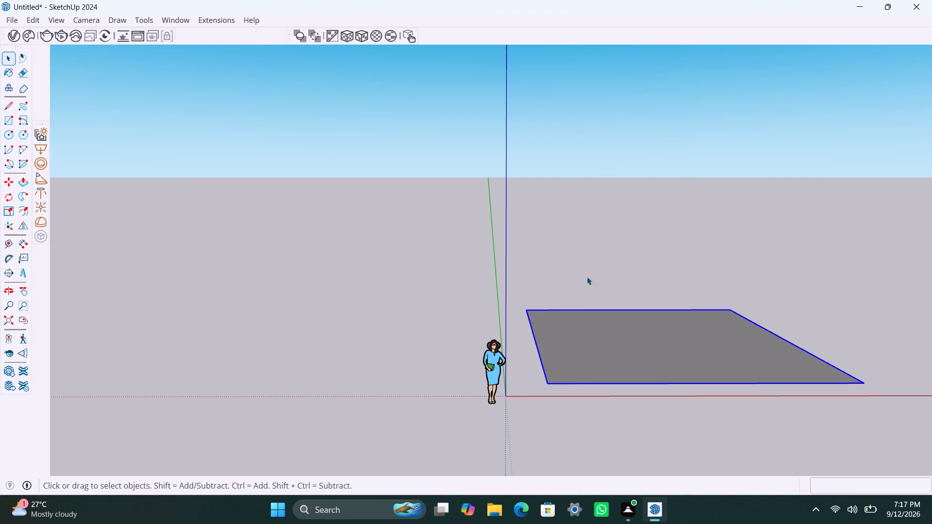
Inside the group, offset the rectangle's outline 9" inward, leave group editing and select the group.
scroll(579, 317, down, 2)
middle_drag(579, 317, 512, 445)
scroll(616, 319, up, 2)
triple_click(564, 349)
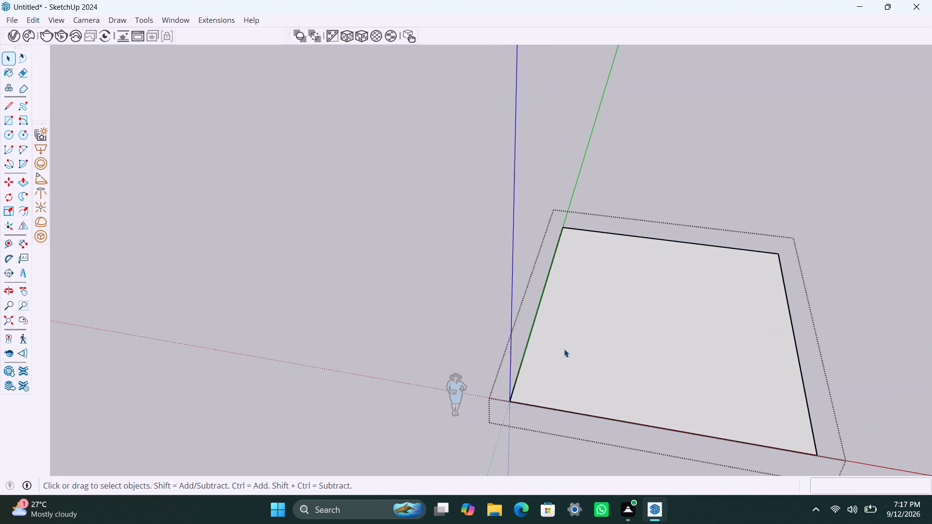
key(f)
click(560, 331)
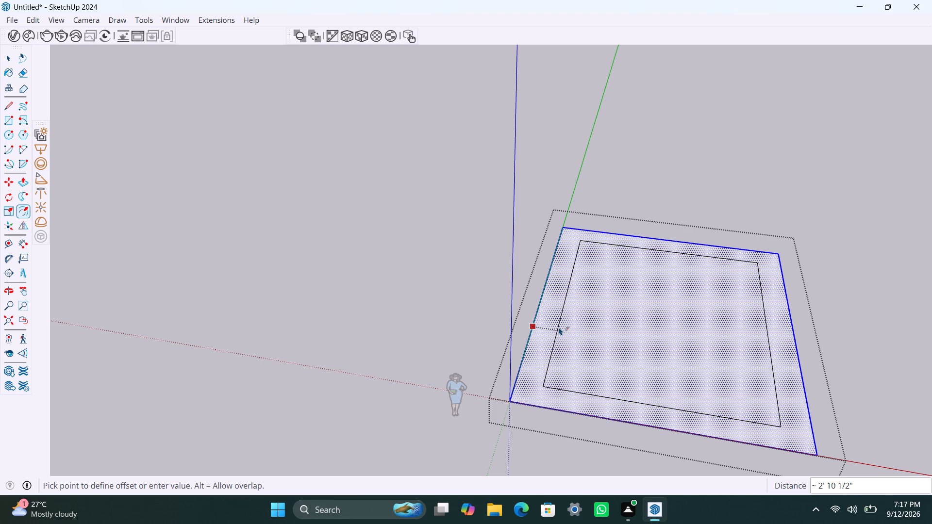
text(9")
key(Return)
key(space)
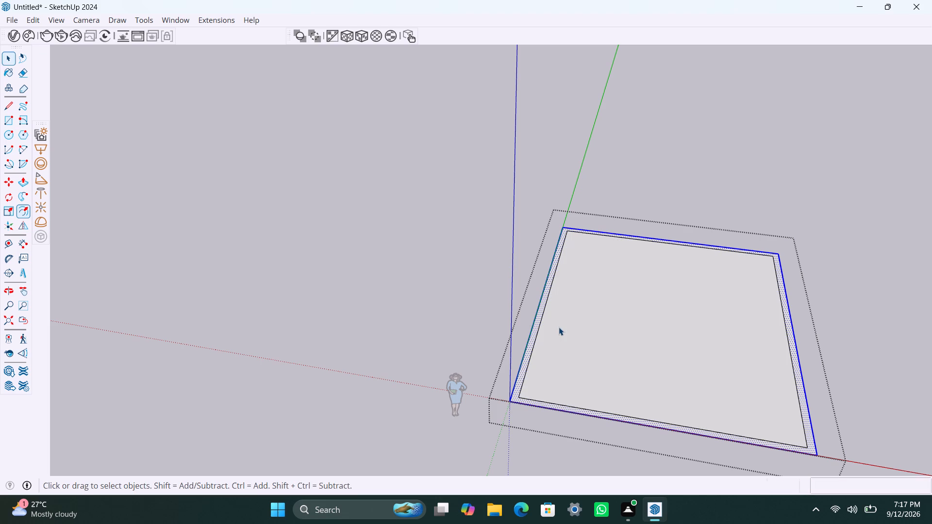
click(813, 274)
click(714, 341)
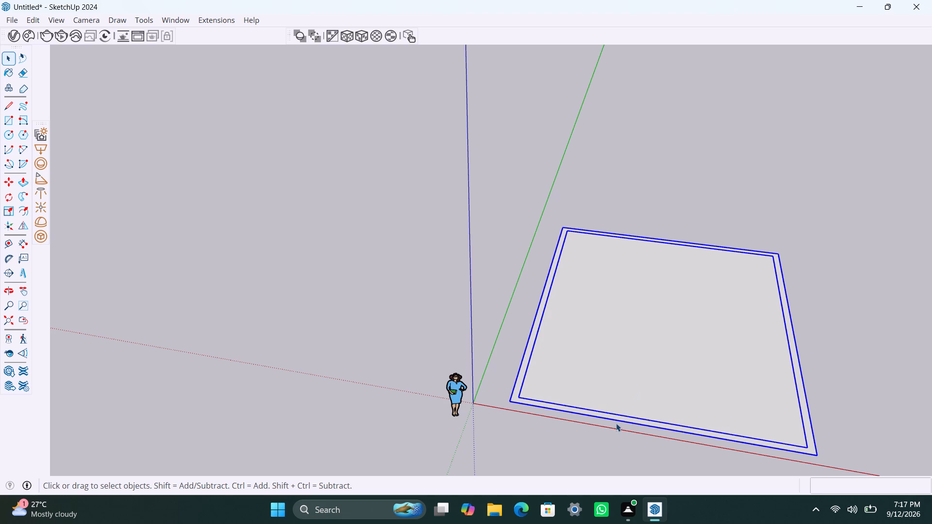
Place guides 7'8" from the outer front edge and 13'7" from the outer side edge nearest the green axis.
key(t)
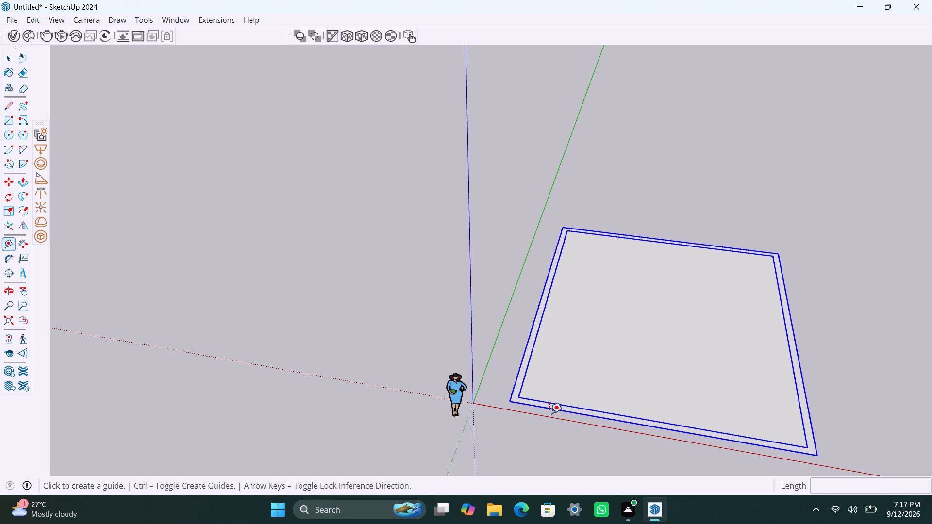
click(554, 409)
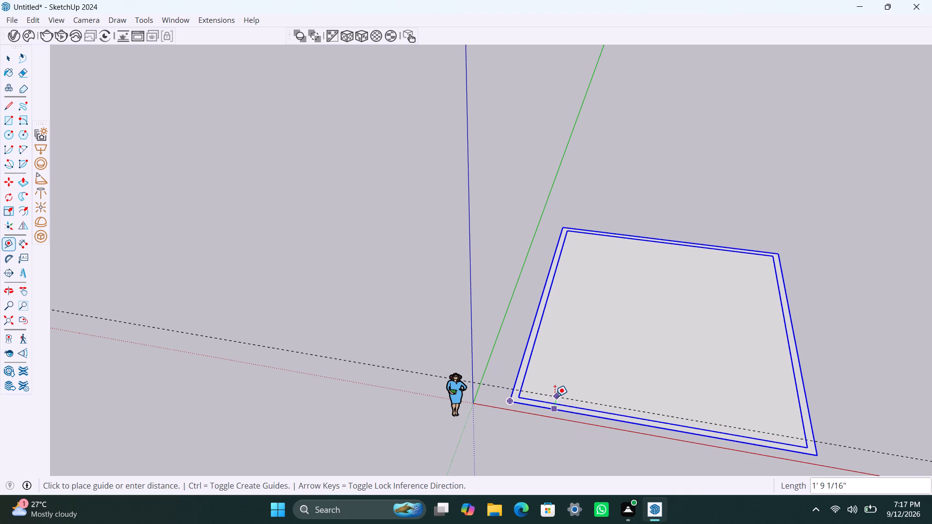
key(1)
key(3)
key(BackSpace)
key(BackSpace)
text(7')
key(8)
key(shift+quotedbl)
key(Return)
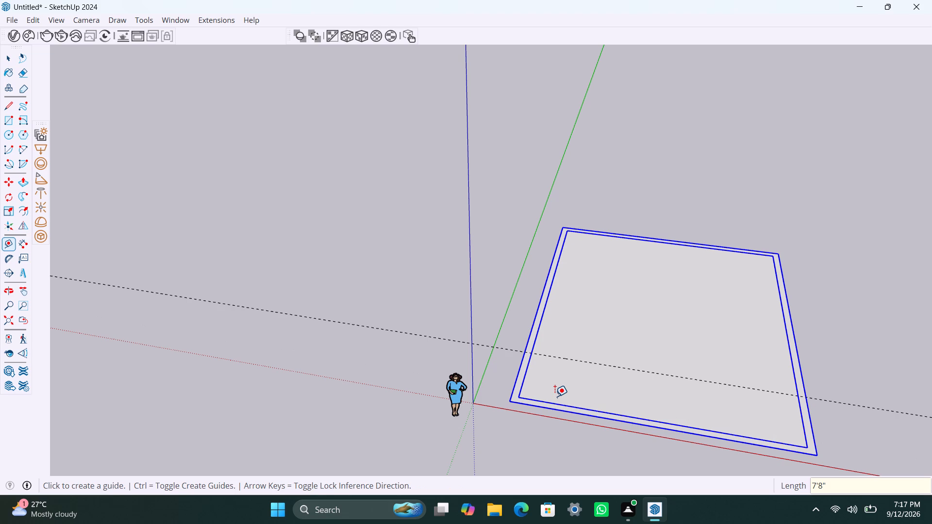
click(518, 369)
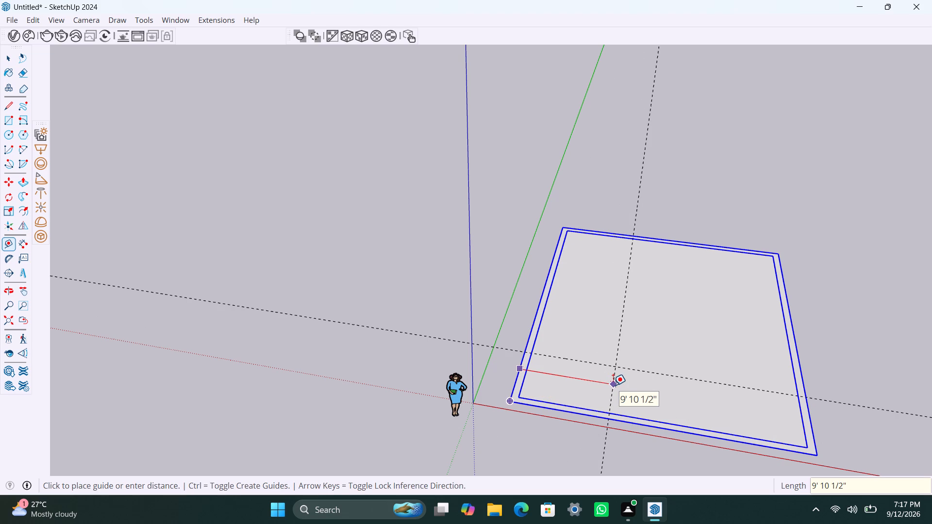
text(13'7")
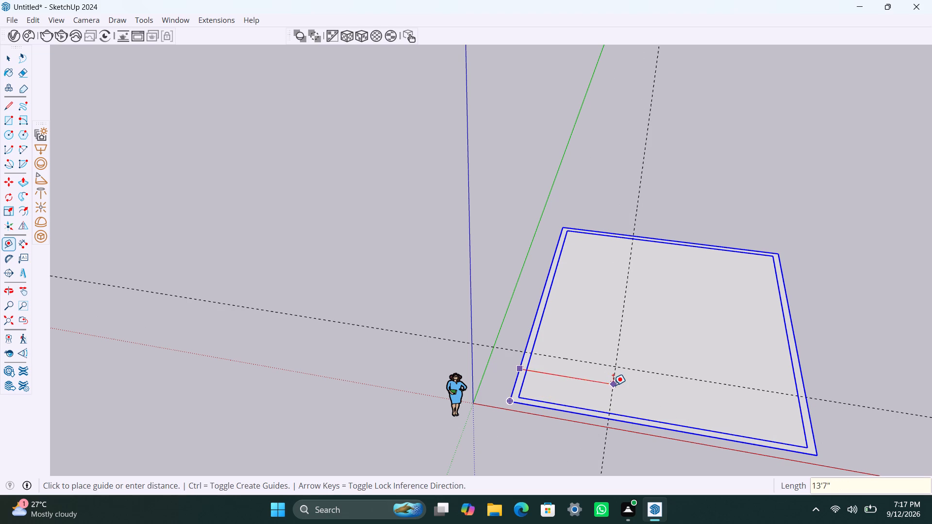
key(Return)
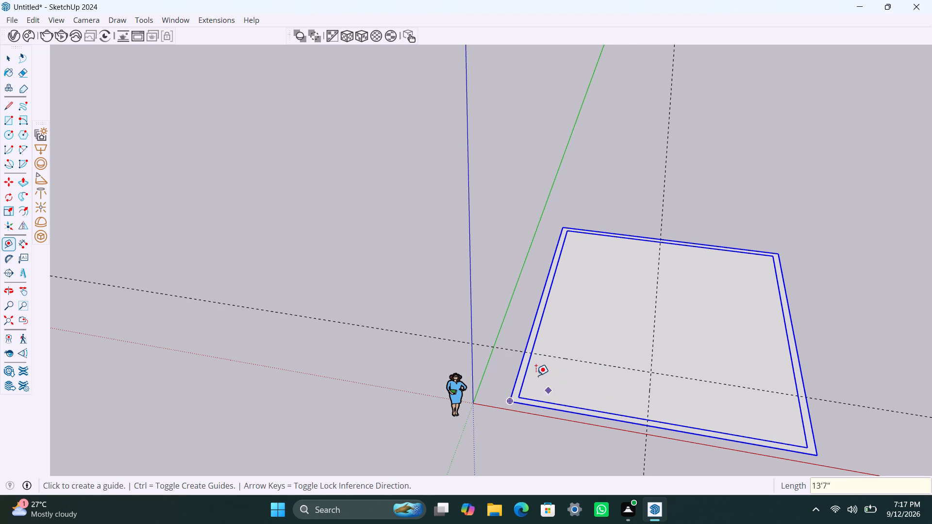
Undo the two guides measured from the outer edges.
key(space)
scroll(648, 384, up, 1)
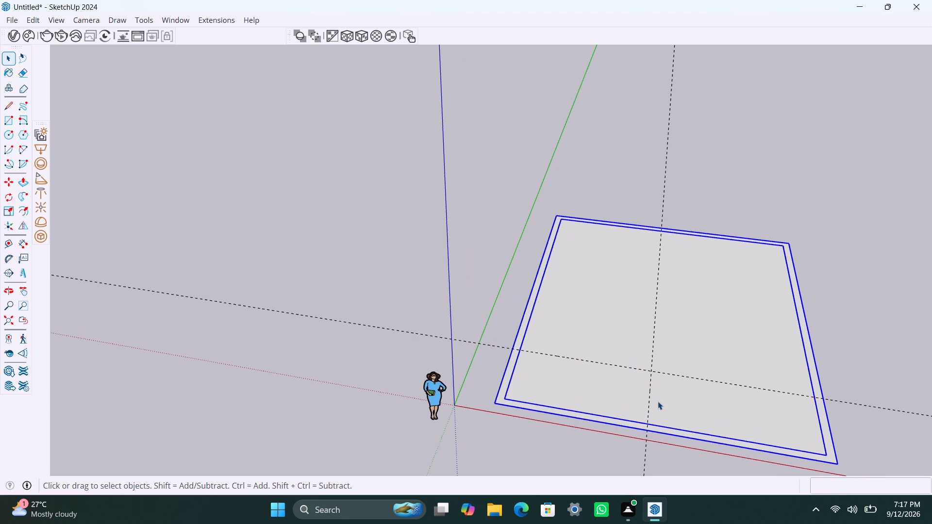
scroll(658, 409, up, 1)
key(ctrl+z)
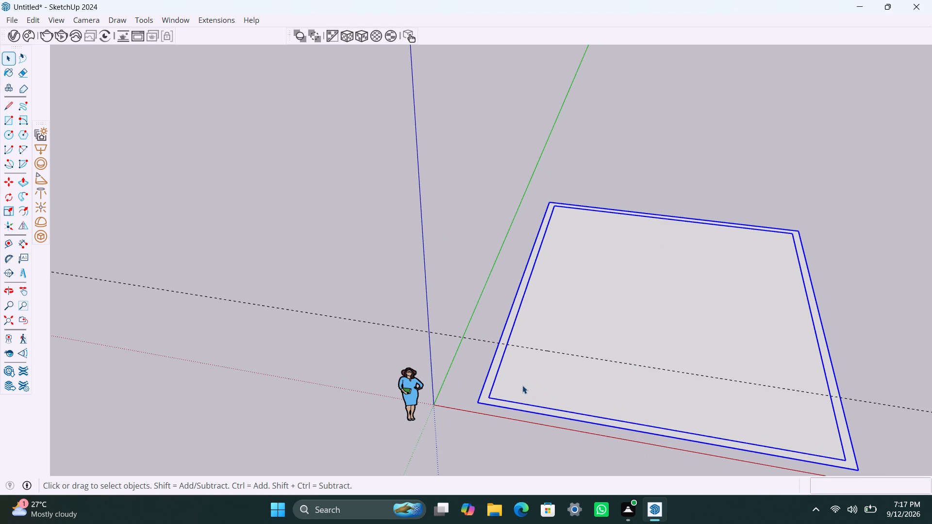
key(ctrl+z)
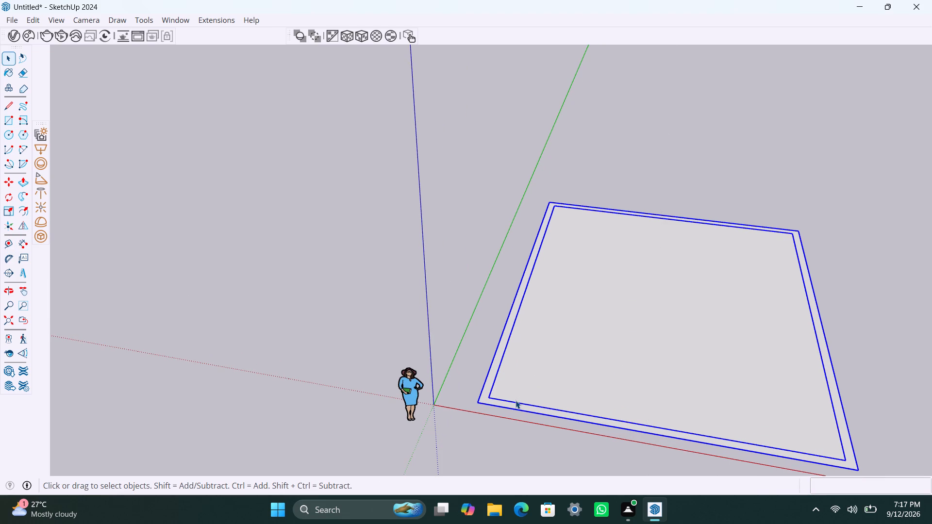
Place guides 7'8" from the inner front edge and 13'7" from the inner side edge nearest the green axis.
key(t)
click(516, 400)
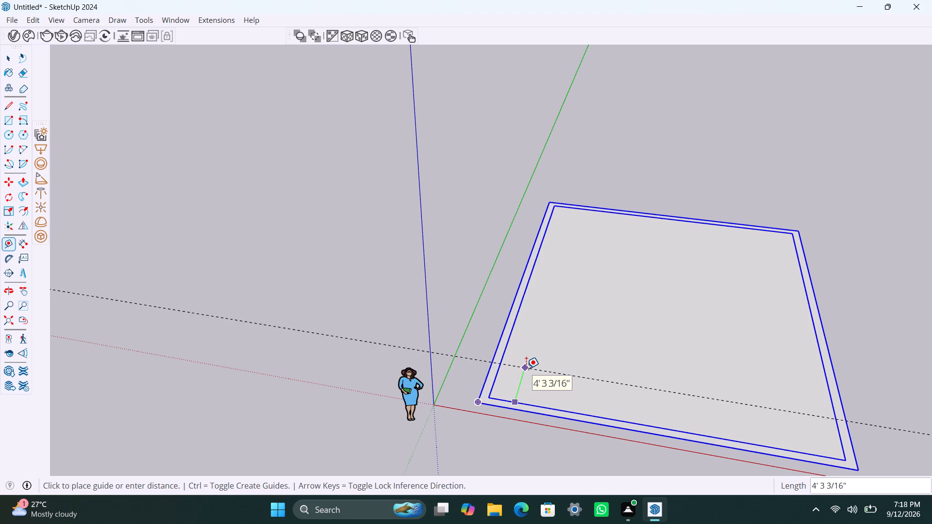
text(7'8")
key(Return)
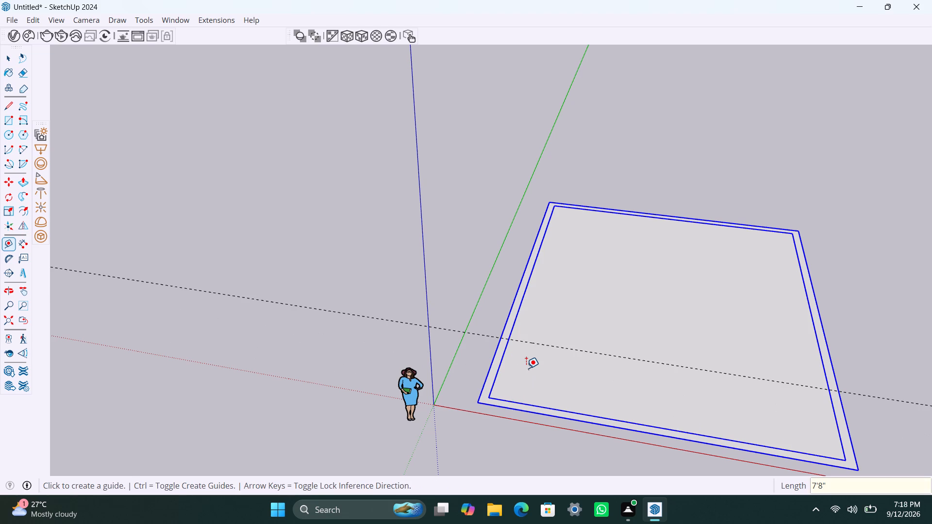
click(499, 366)
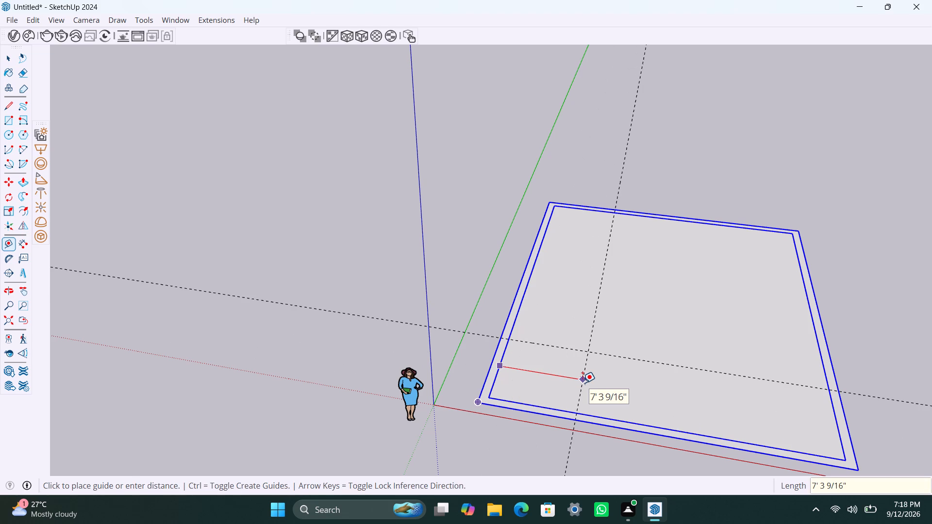
text(13'7")
key(Return)
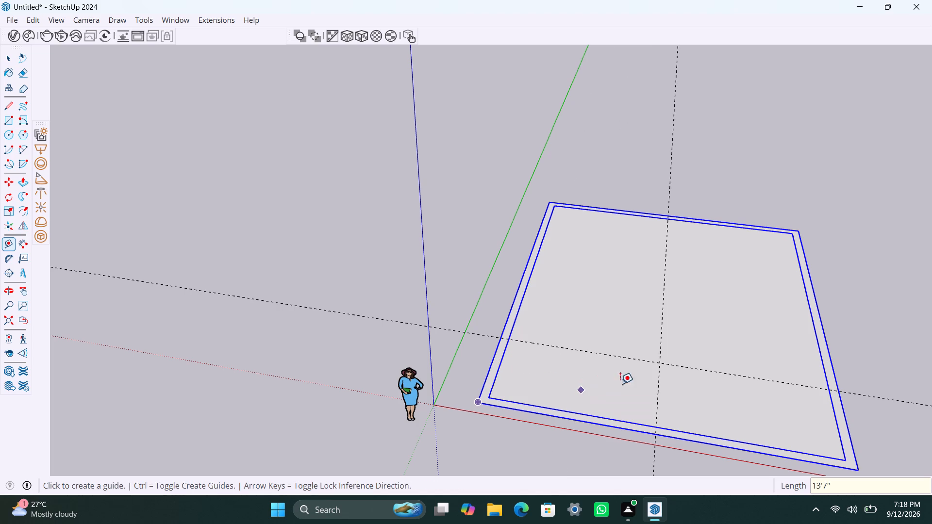
Add a parallel guide 4.5" from the 13'7" guide, on the side toward the green axis.
click(658, 382)
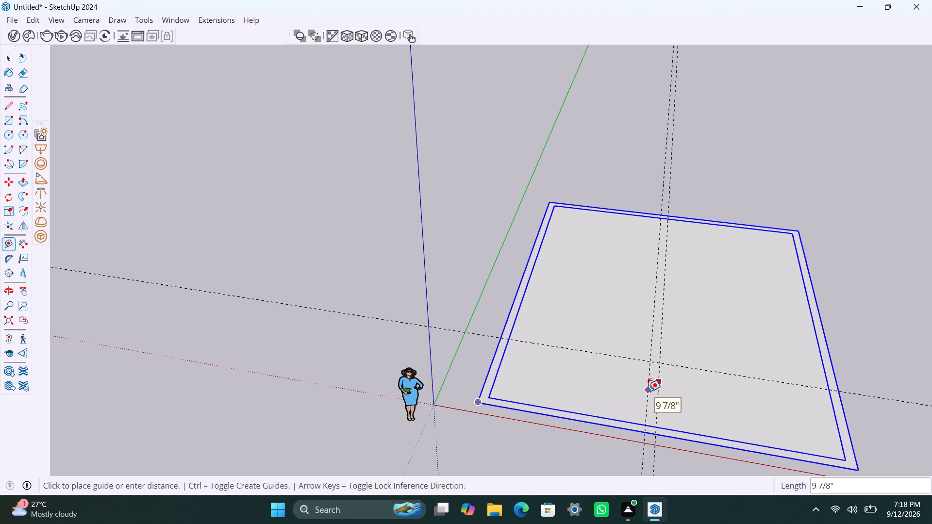
text(4.5")
key(Return)
Add a parallel guide 4.5" from the 7'8" guide, on the side toward the front edge.
click(647, 359)
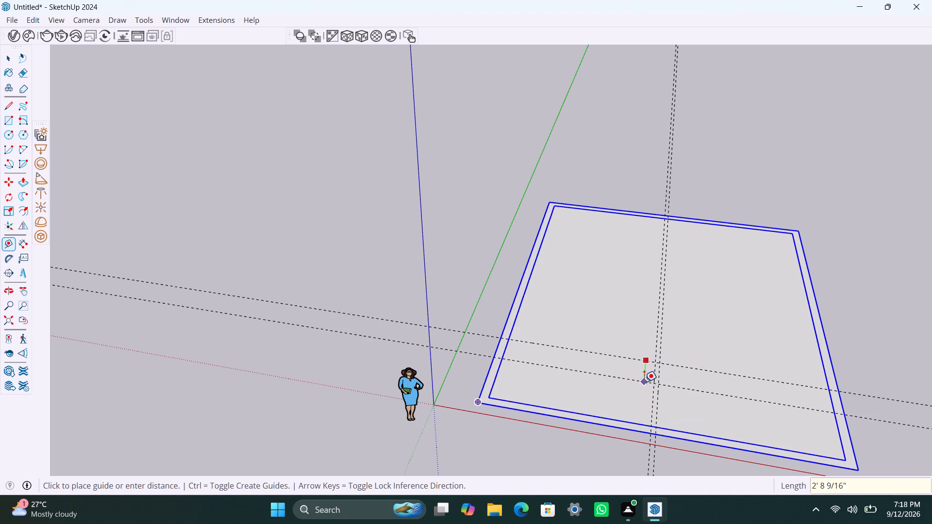
key(4)
key(period)
text(5")
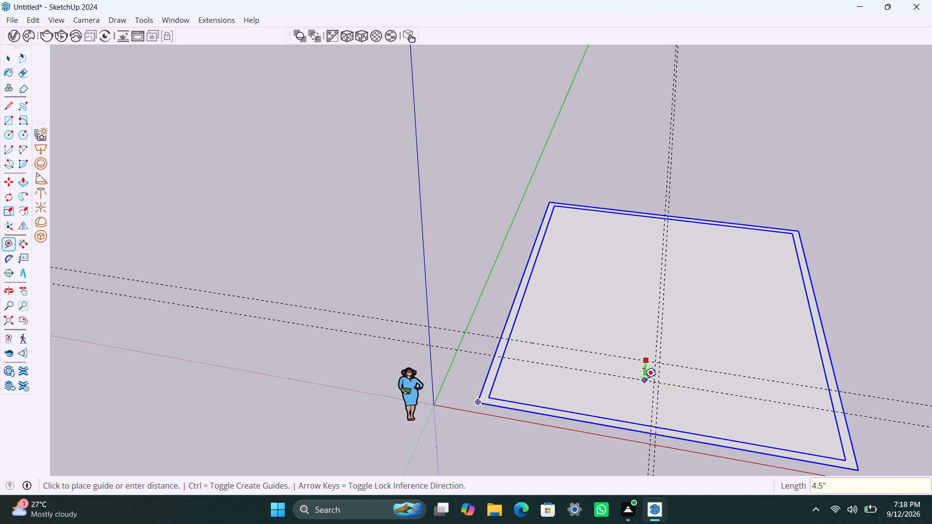
key(Return)
key(space)
Inside the floor group, draw lines along the 7'8" and 13'7" guides, 14'4" from the outer side edge and 8'5" to the outer front edge.
double_click(566, 370)
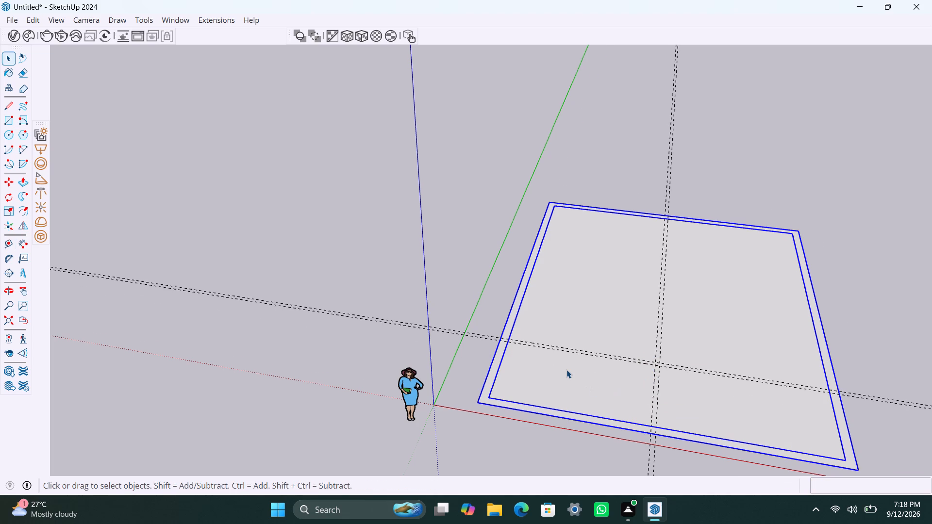
scroll(542, 353, up, 2)
middle_drag(512, 364, 514, 411)
scroll(509, 360, up, 2)
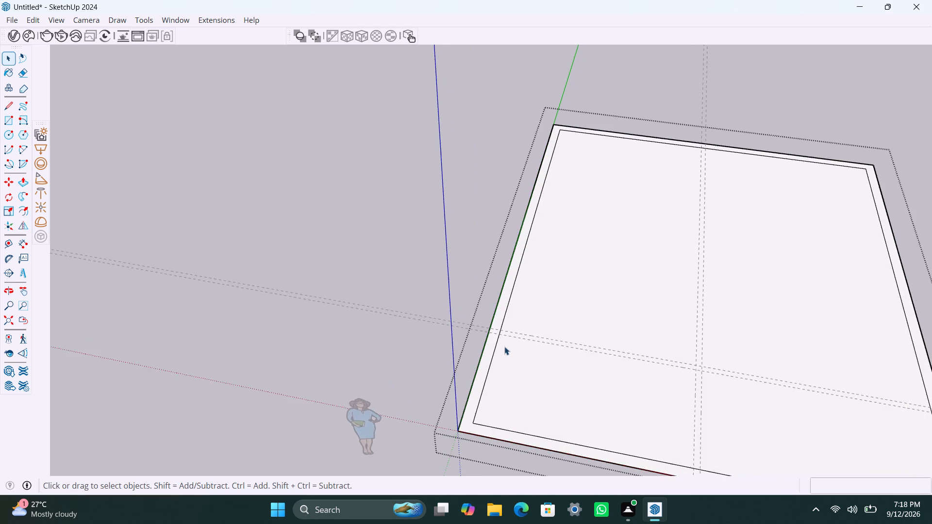
scroll(487, 335, up, 1)
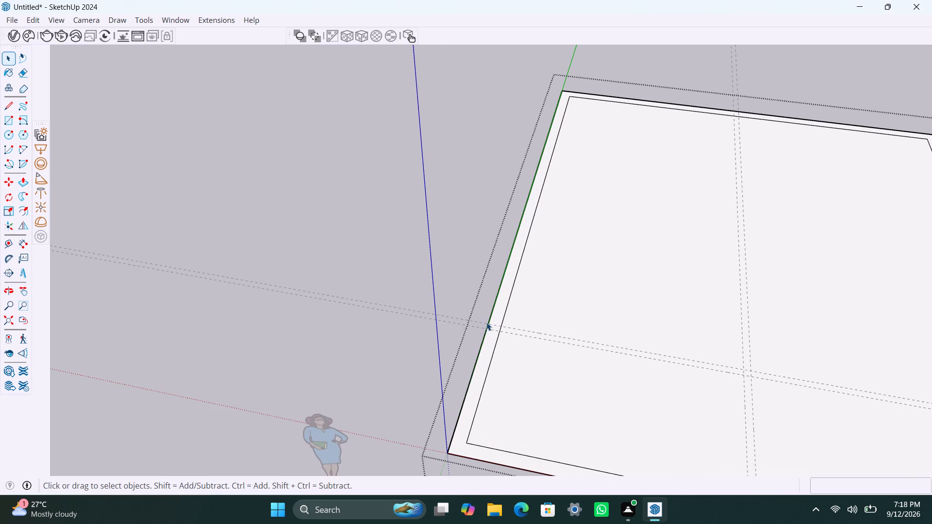
scroll(492, 320, up, 3)
key(l)
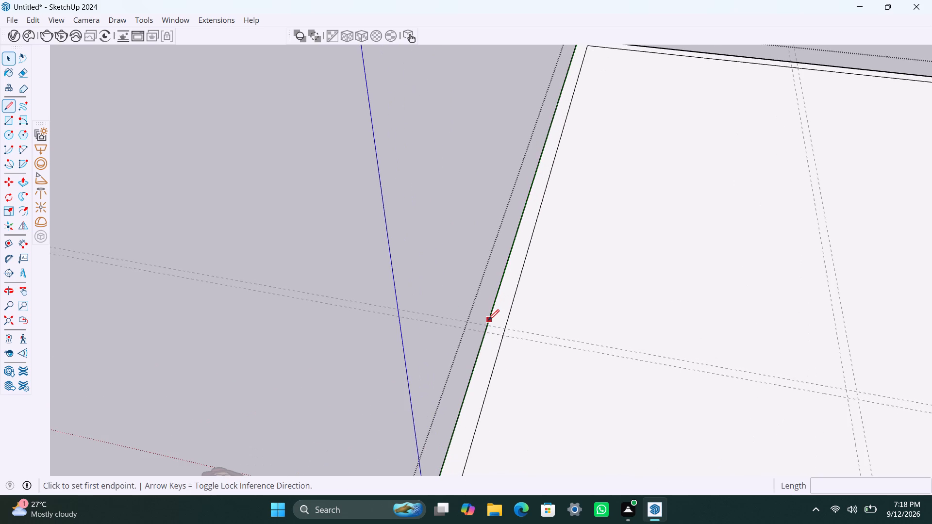
click(486, 327)
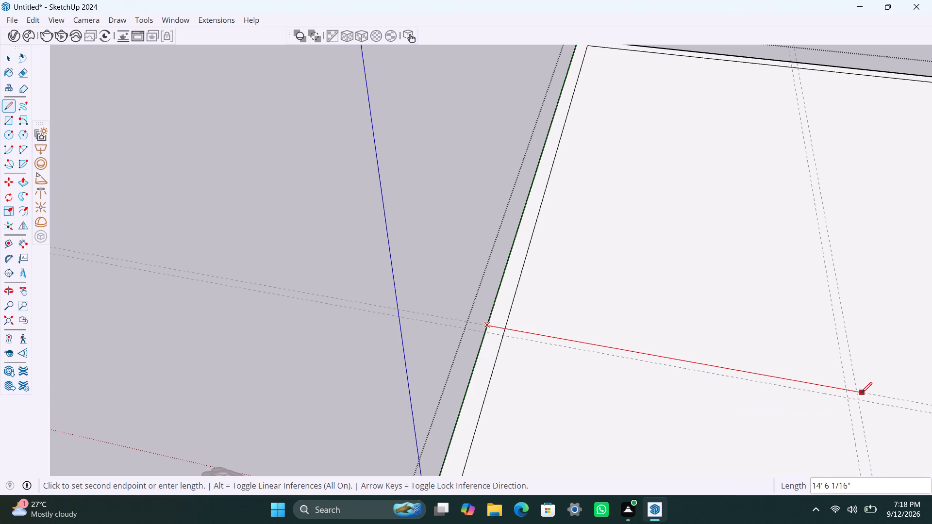
click(854, 393)
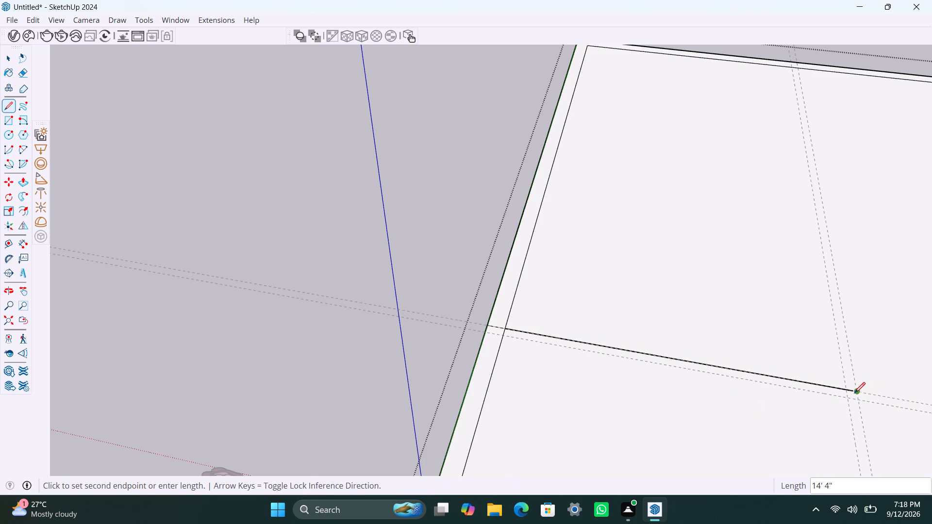
scroll(864, 462, down, 4)
middle_drag(865, 447, 844, 323)
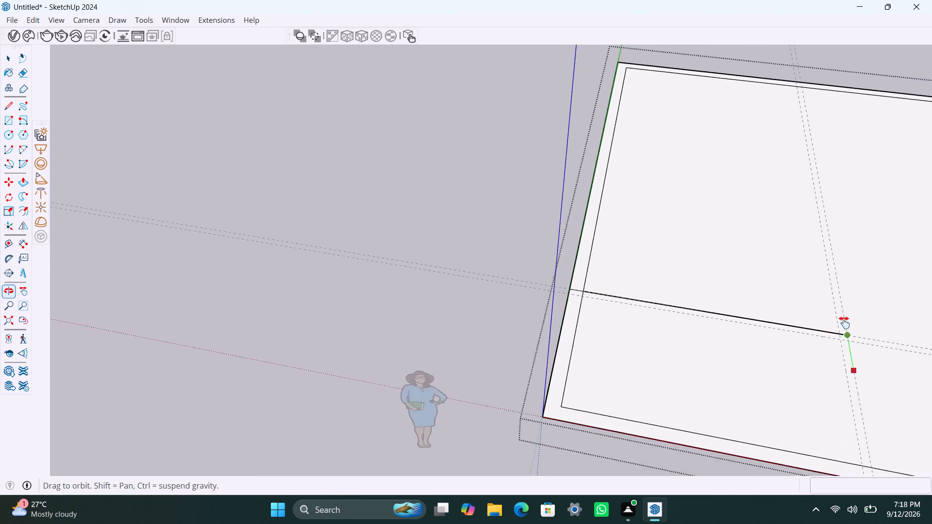
middle_drag(844, 323, 839, 306)
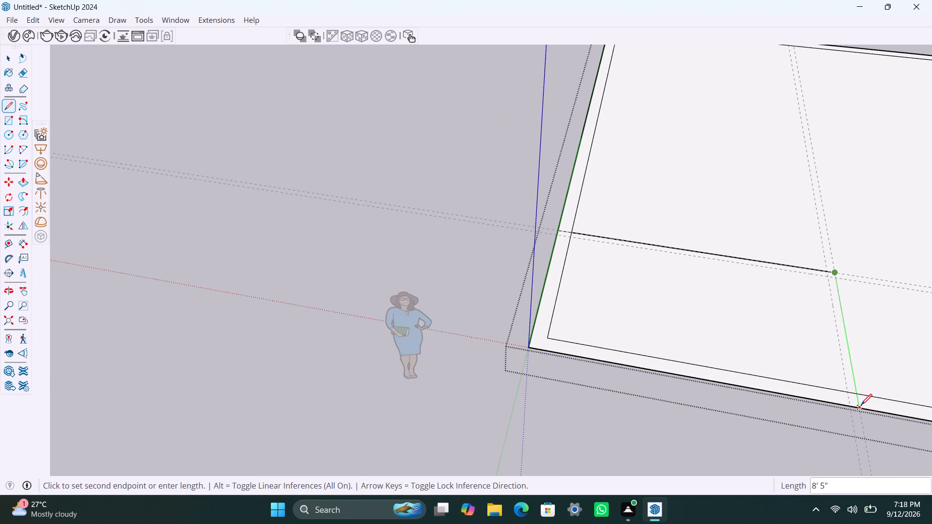
click(861, 405)
key(space)
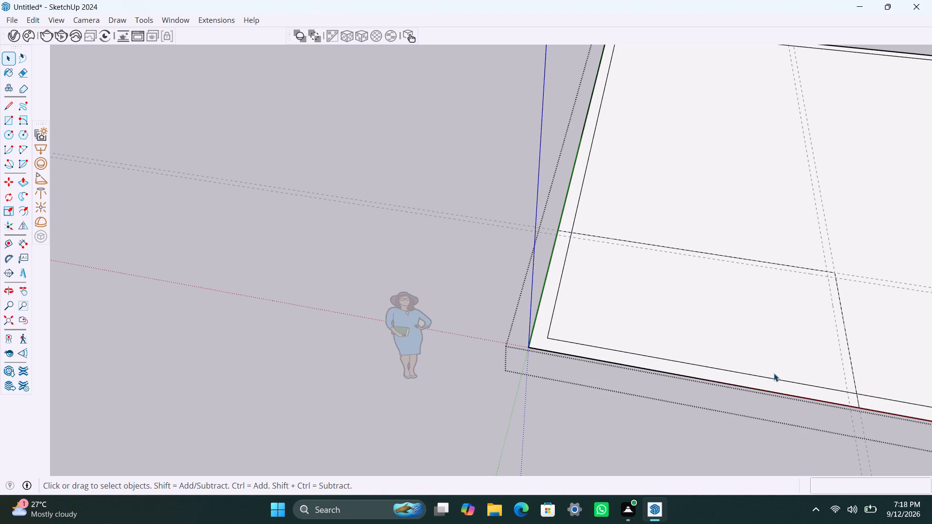
Delete the two inner wall edges inside the newly outlined front corner area and leave the group.
click(776, 377)
key(Delete)
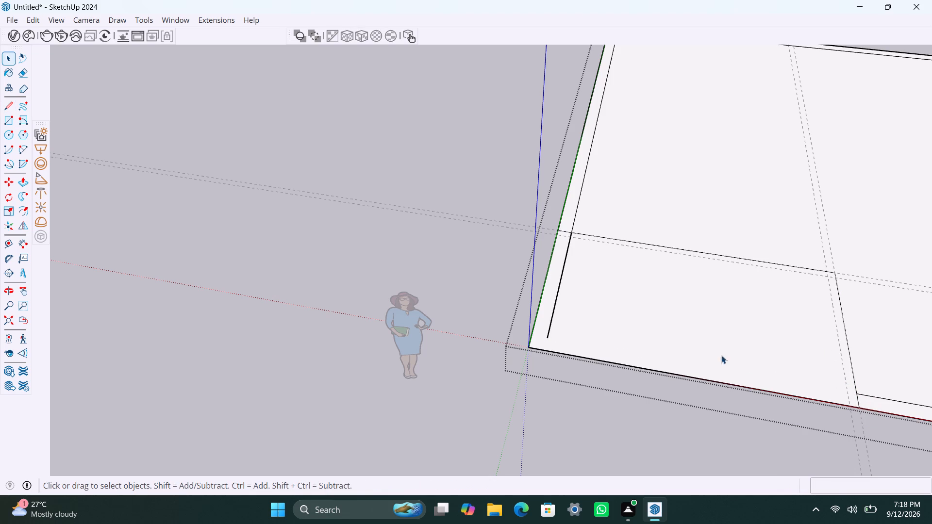
click(558, 297)
key(Delete)
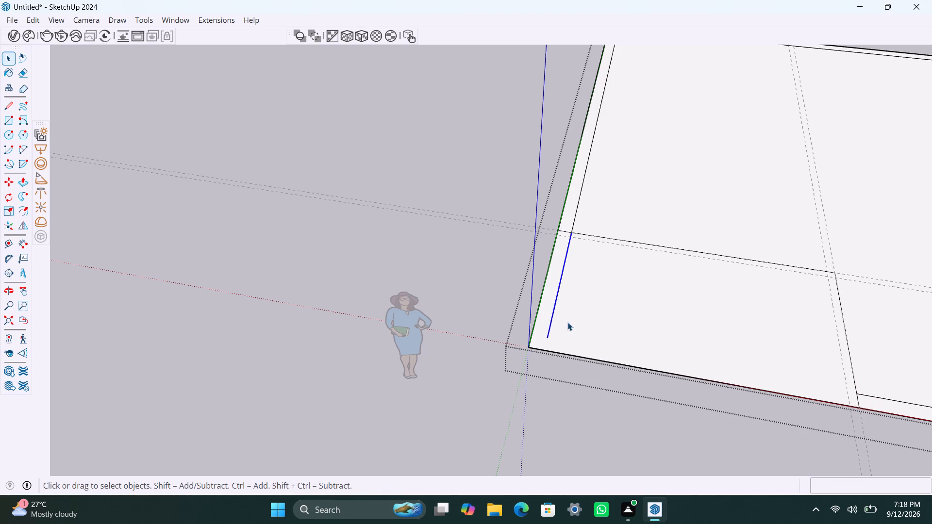
click(408, 243)
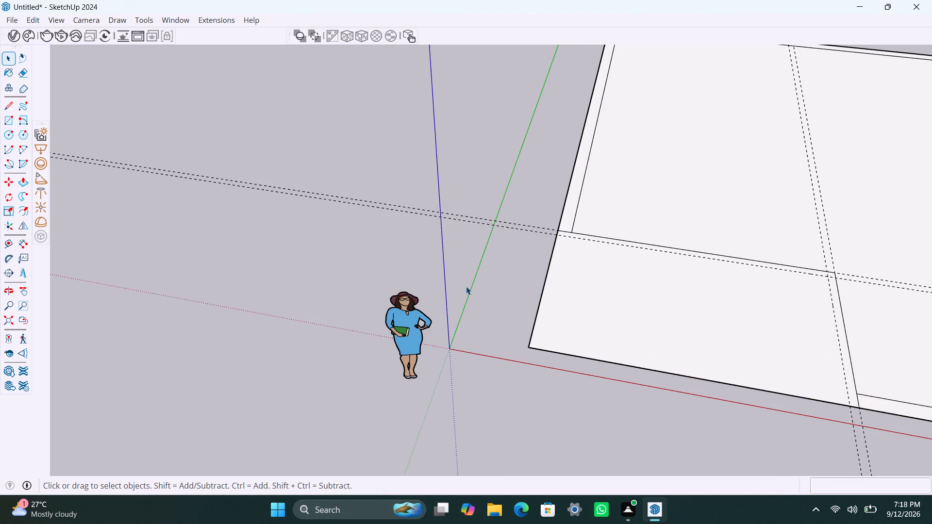
Delete all guides from the model.
scroll(765, 340, down, 1)
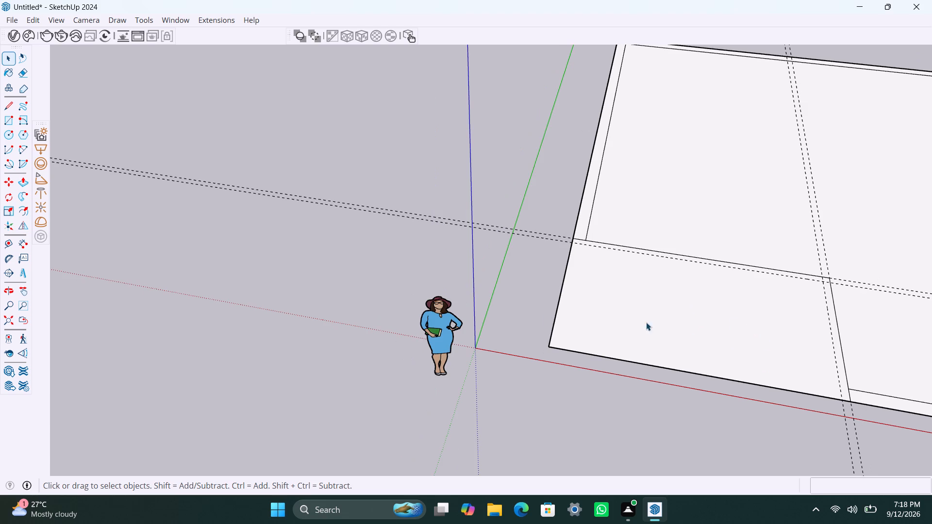
click(33, 19)
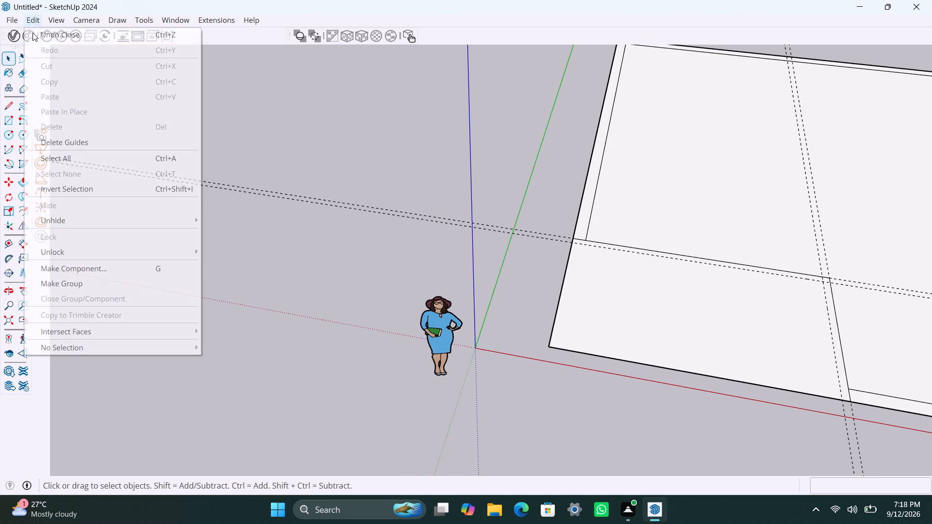
click(80, 138)
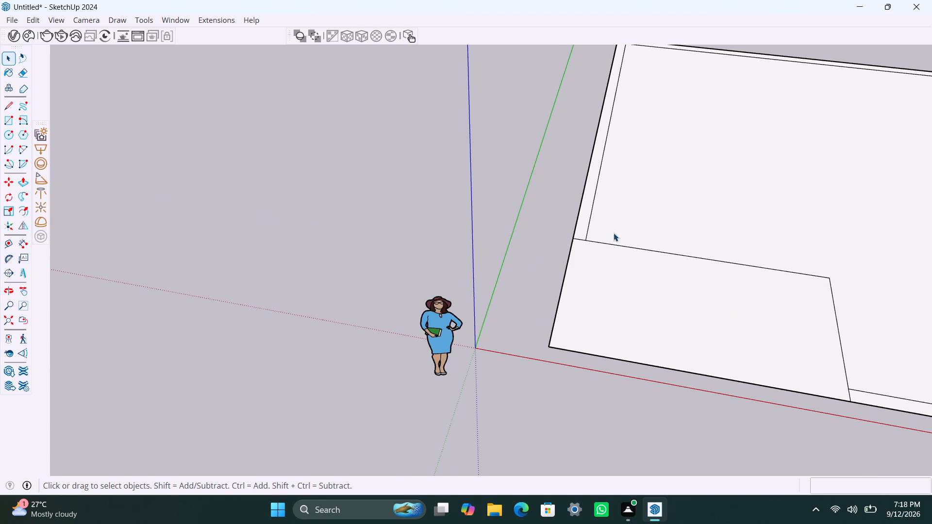
Inside the floor group, copy the corner area's long rear line 4.5" toward the back of the plan.
scroll(703, 236, down, 4)
middle_drag(699, 271, 638, 290)
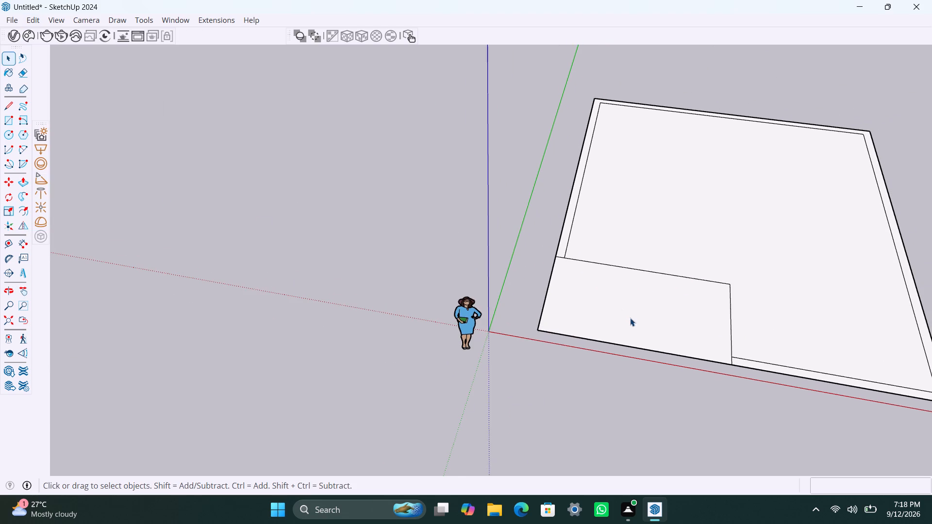
middle_drag(605, 264, 619, 281)
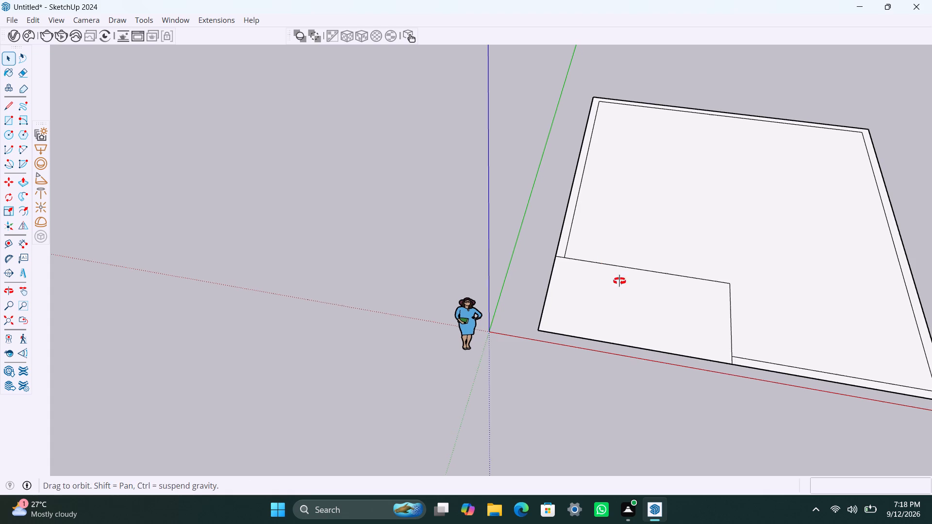
middle_drag(619, 281, 615, 328)
scroll(581, 251, up, 6)
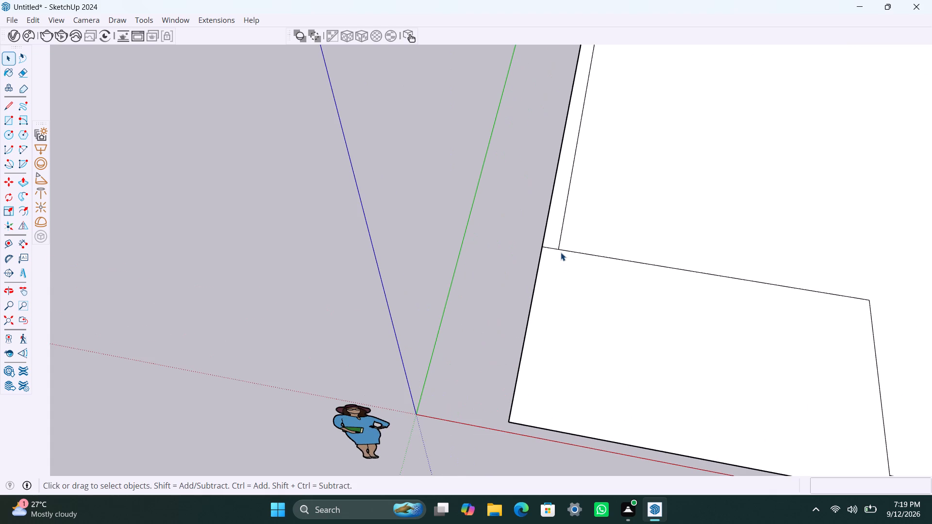
click(561, 249)
triple_click(561, 248)
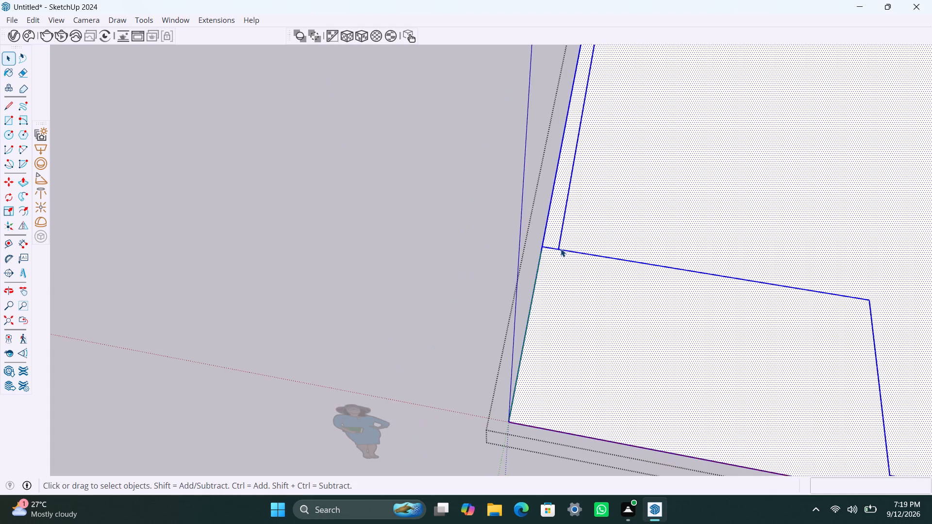
double_click(561, 248)
click(565, 247)
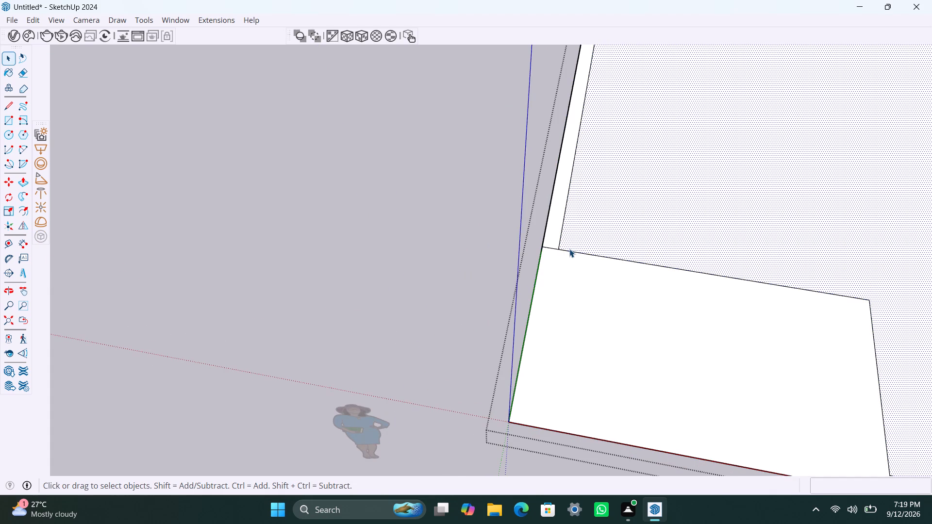
click(572, 251)
key(m)
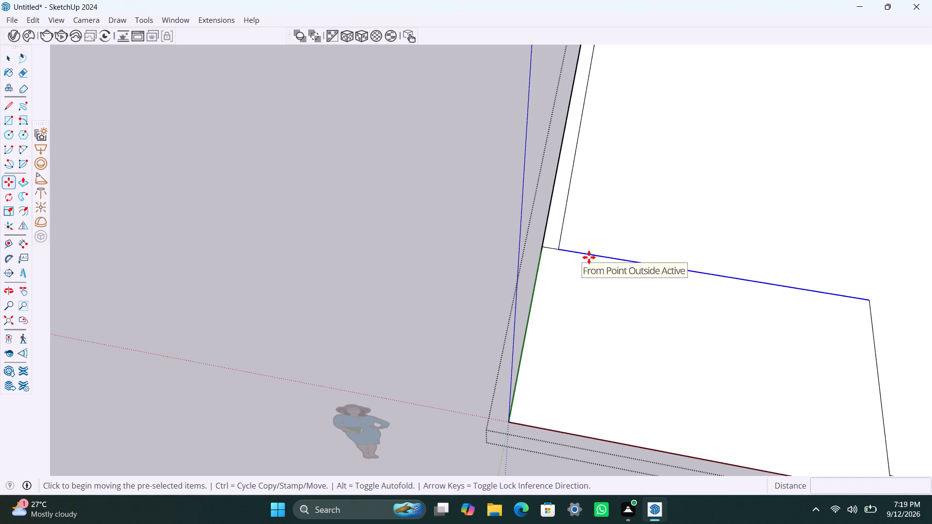
click(563, 251)
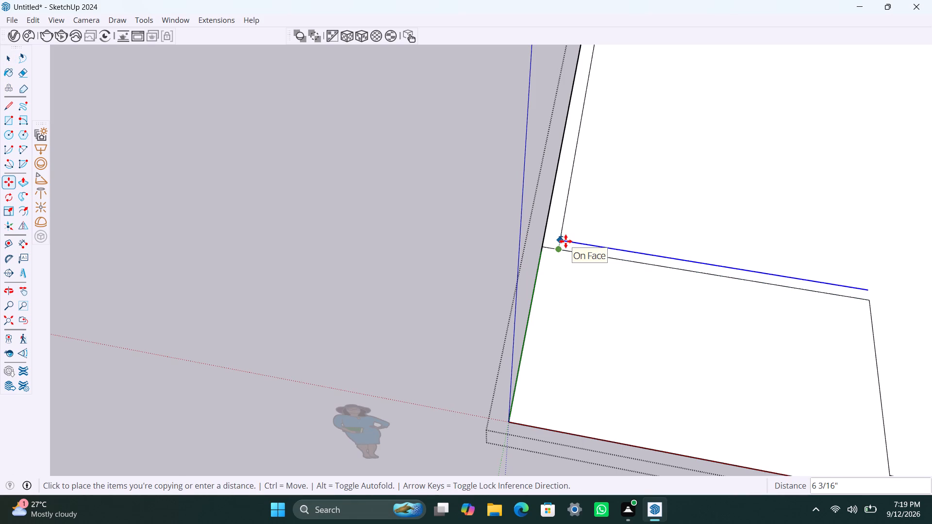
text(4.5")
key(Return)
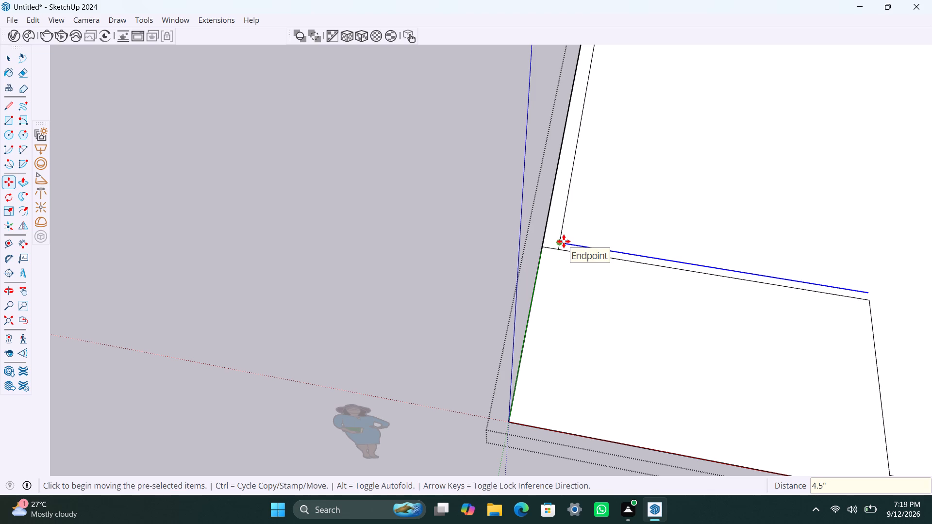
Copy the corner area's short side line 9" away from the corner area, toward the plan's interior.
scroll(563, 241, down, 2)
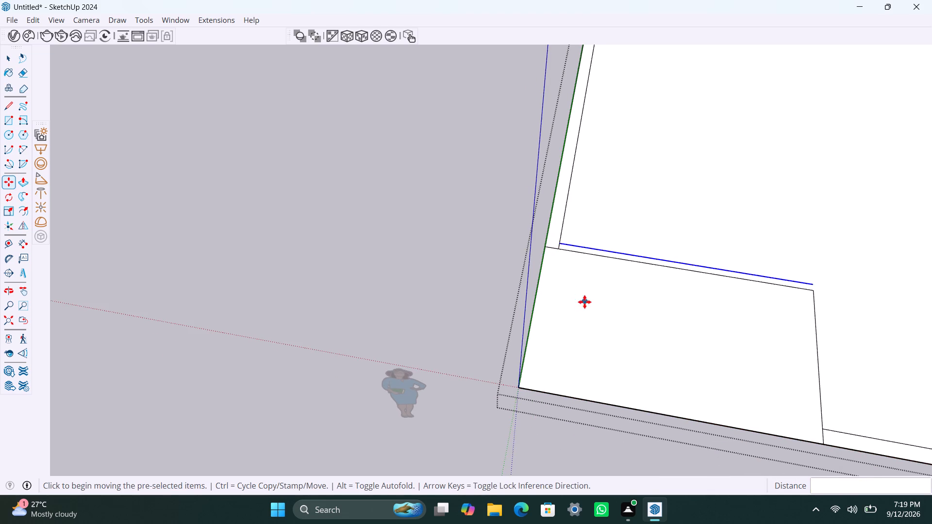
shift+middle_drag(594, 295, 432, 289)
key(space)
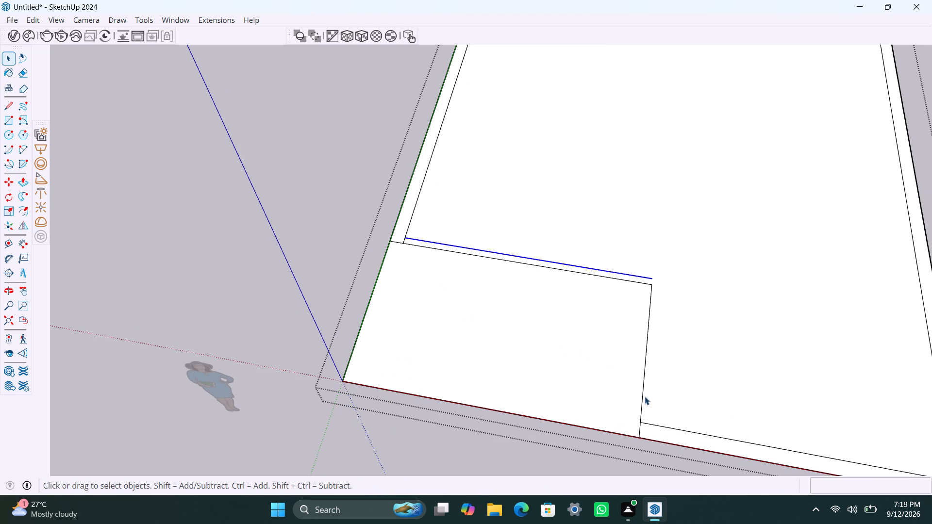
click(645, 367)
key(m)
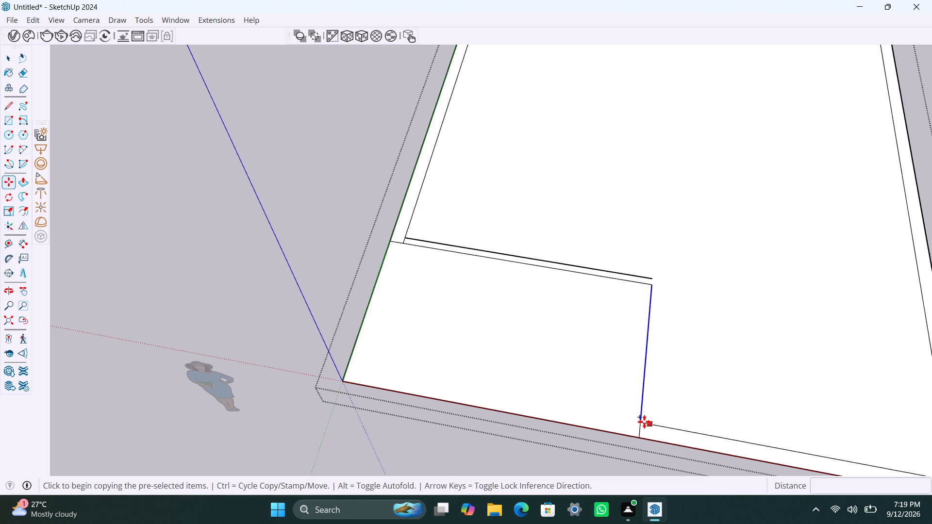
click(643, 421)
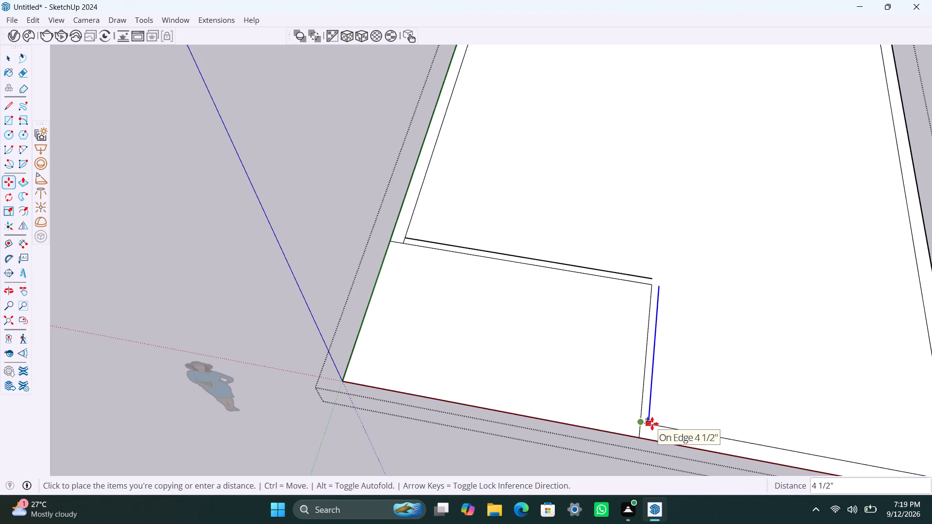
text(9")
key(Return)
key(space)
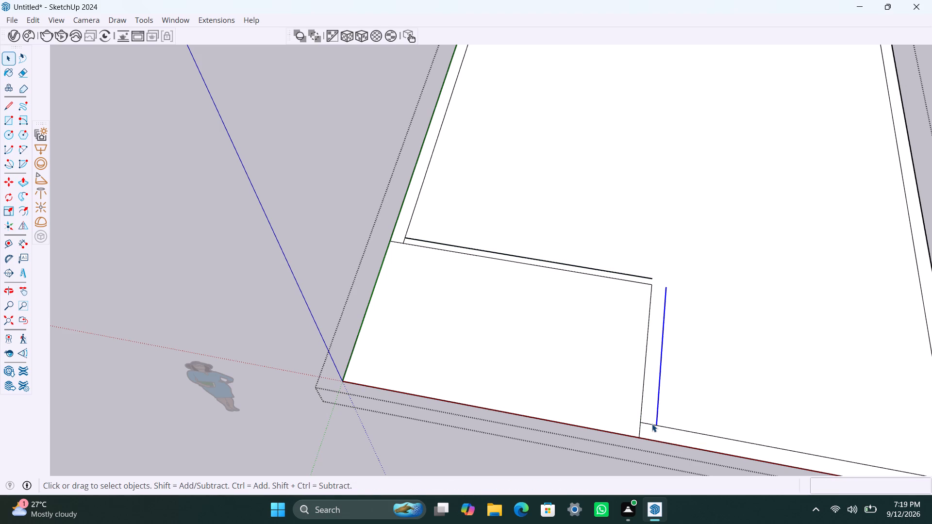
Draw lines extending the 4.5" offset line and the 9" offset line until they meet in a square corner.
key(l)
click(666, 288)
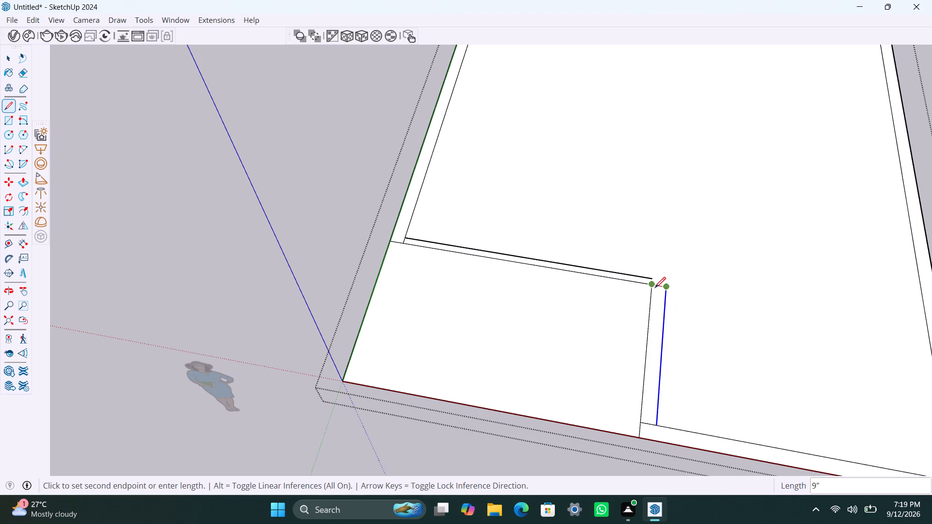
key(Escape)
drag(652, 281, 652, 286)
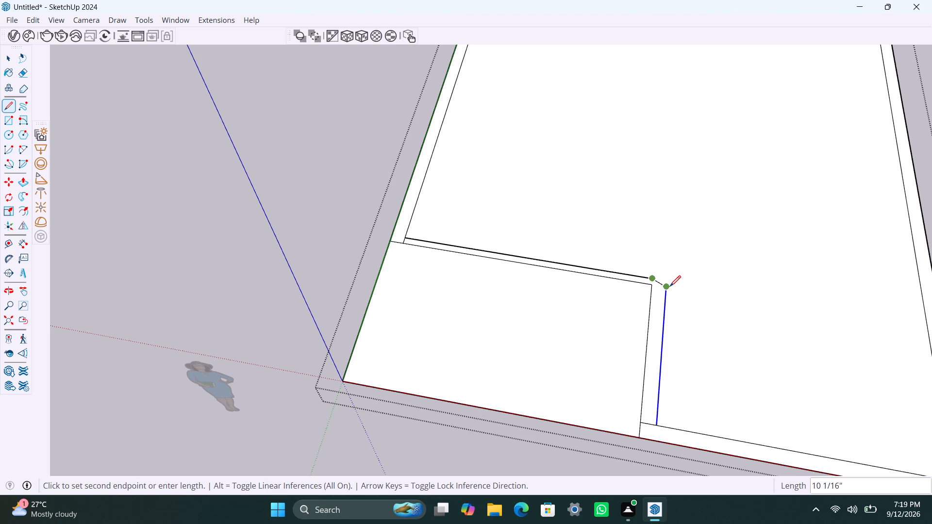
click(665, 279)
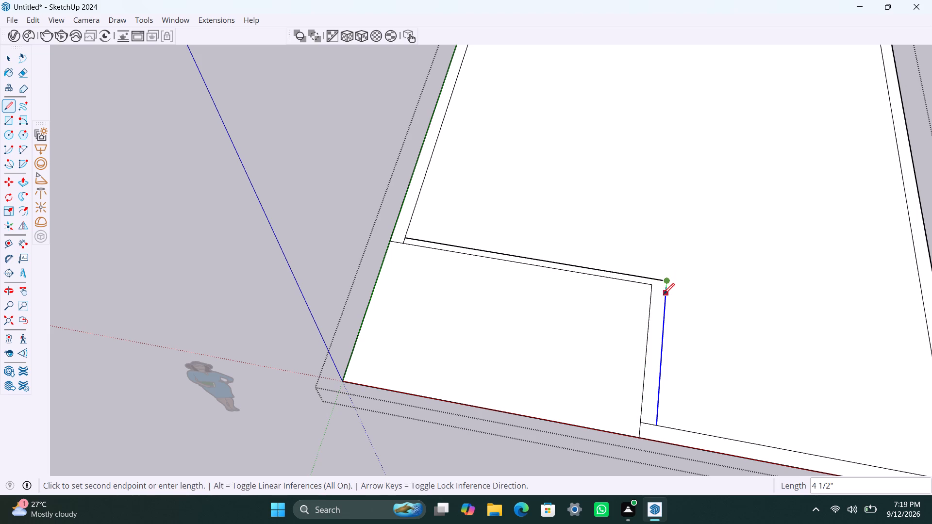
click(666, 292)
key(Escape)
key(space)
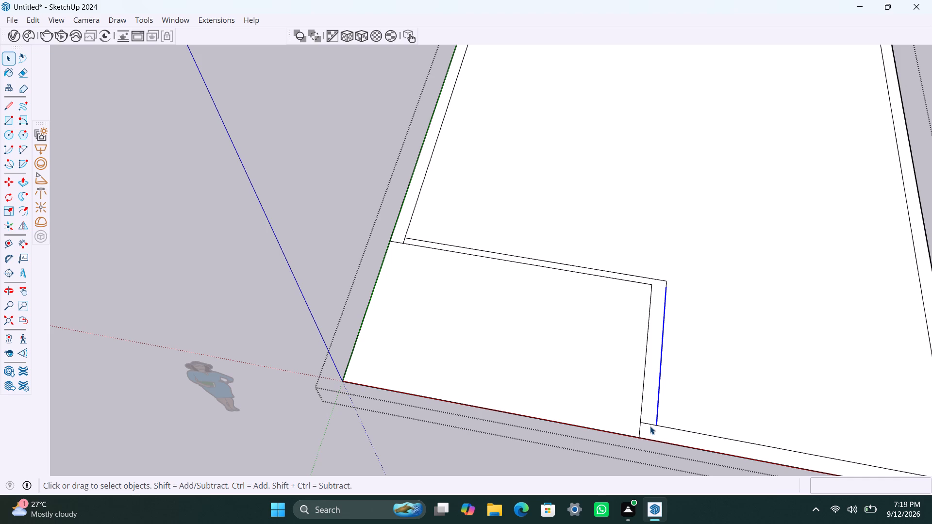
scroll(650, 426, up, 1)
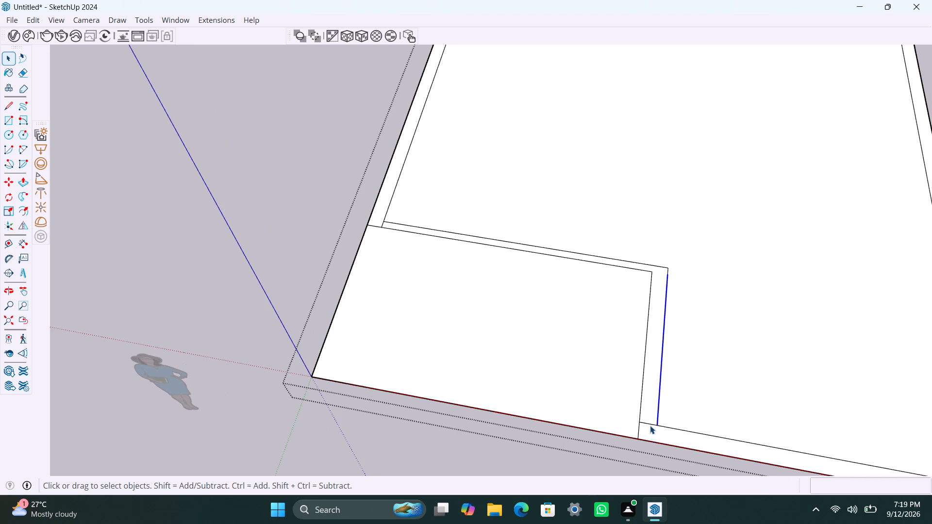
Delete the two short leftover line pieces crossing the wall strip at both ends of the corner area's bounding walls.
scroll(646, 426, up, 2)
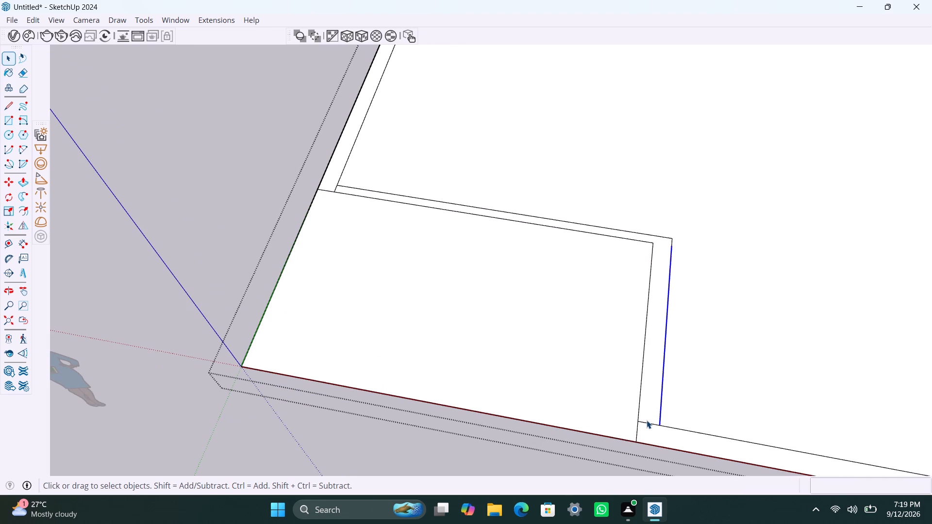
click(648, 425)
key(Delete)
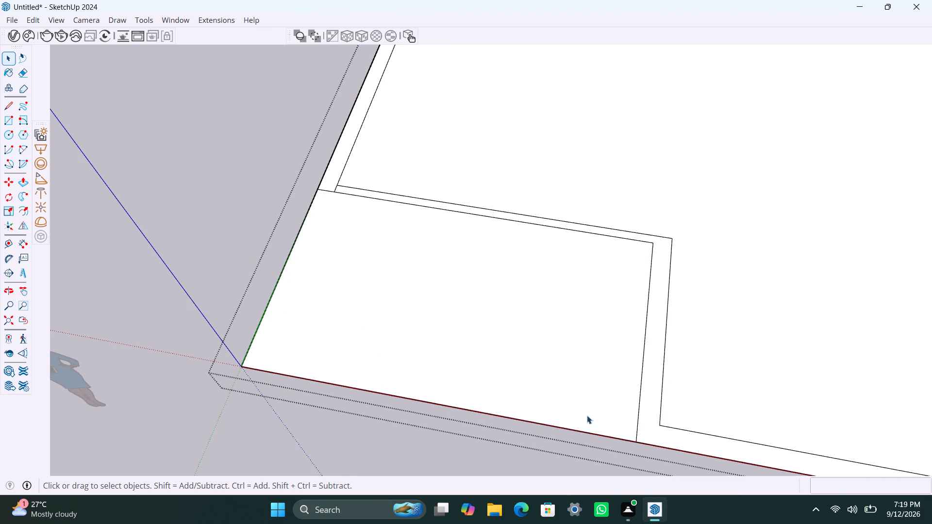
scroll(324, 185, up, 2)
middle_drag(342, 213, 366, 233)
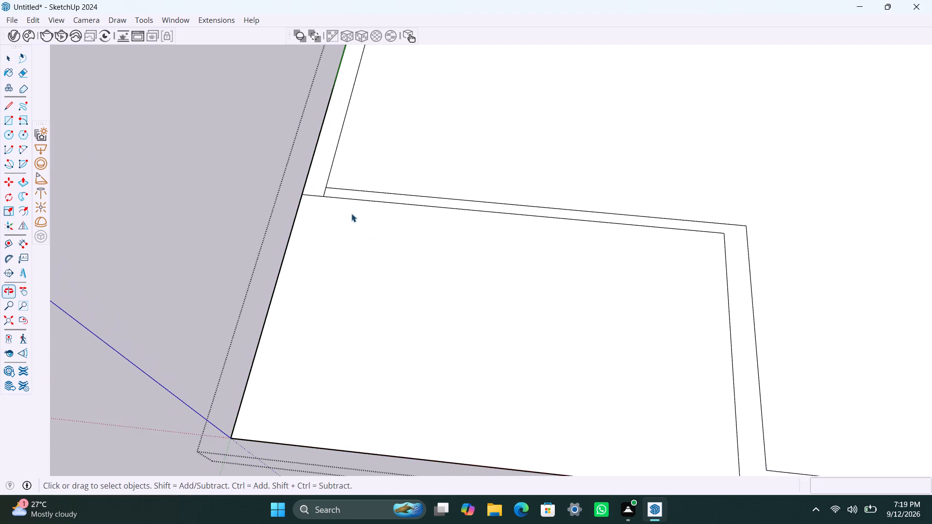
scroll(318, 190, up, 3)
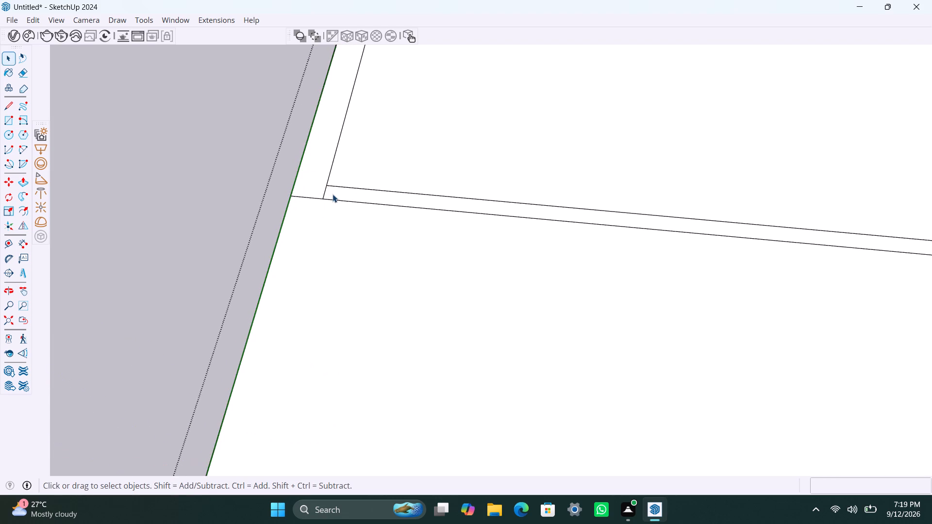
scroll(333, 194, up, 3)
click(325, 192)
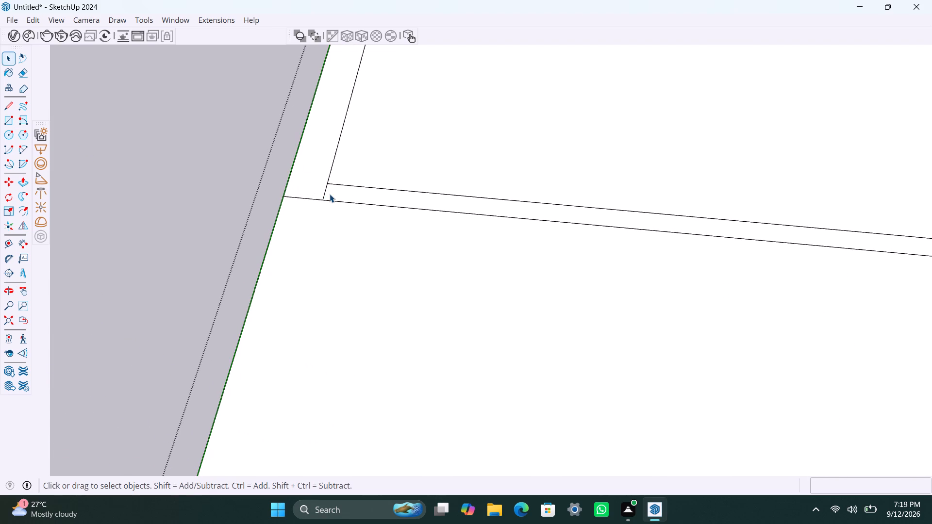
scroll(330, 192, up, 2)
click(322, 196)
key(Delete)
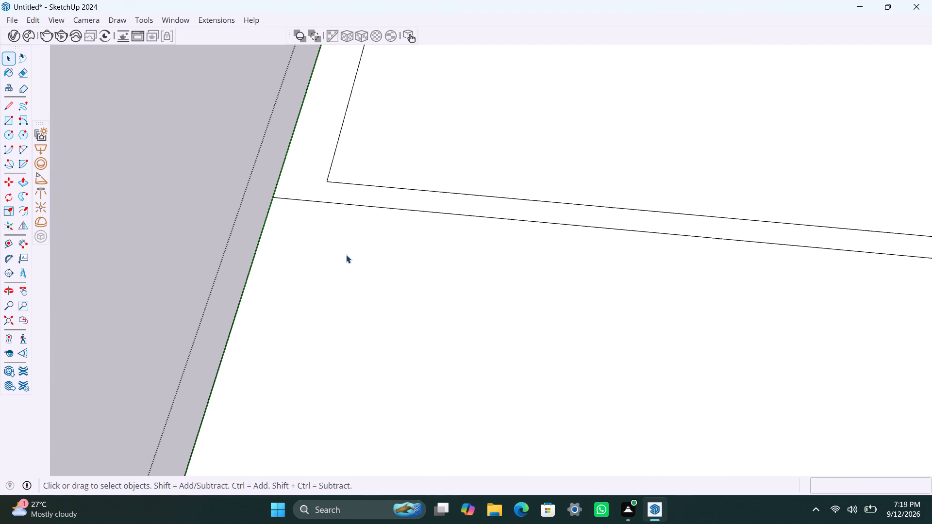
Save the model as "29' x 35' HP" in the sketch up folder inside Documents > internship.
scroll(346, 255, down, 18)
scroll(417, 302, down, 5)
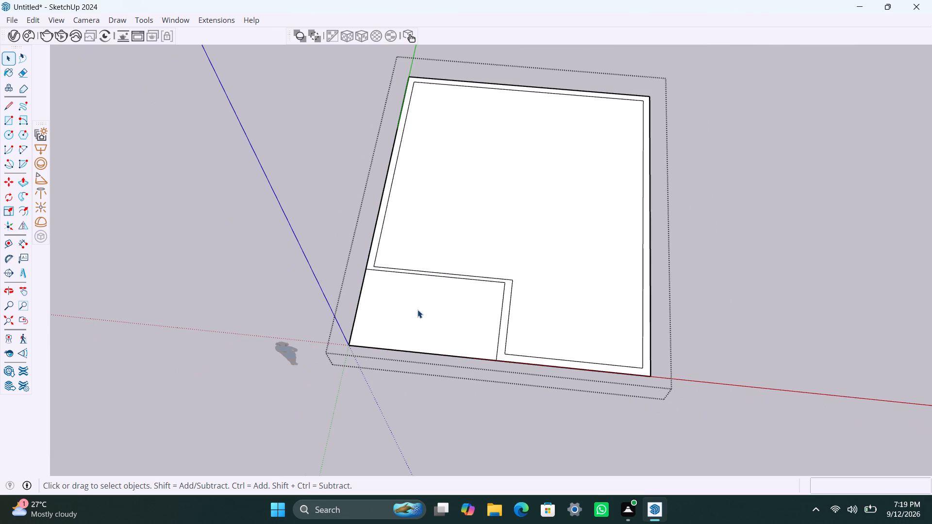
key(ctrl+s)
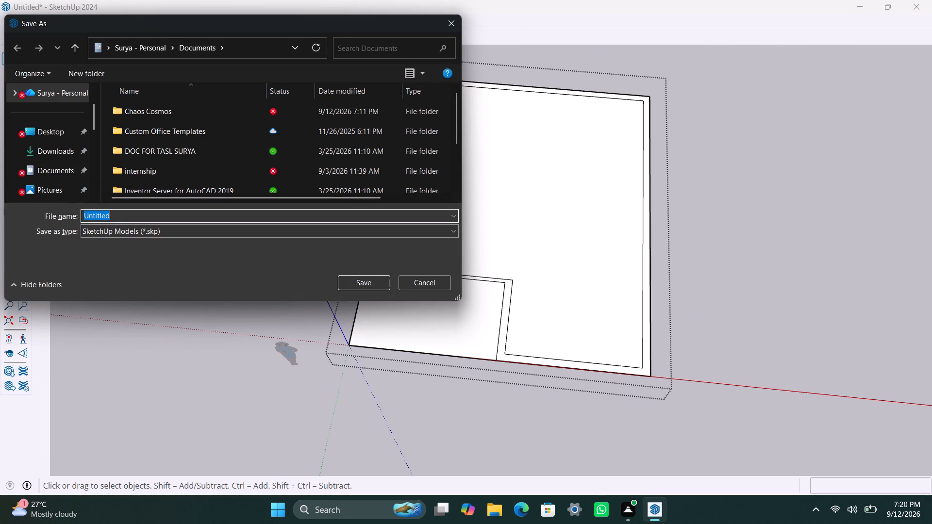
text(29)
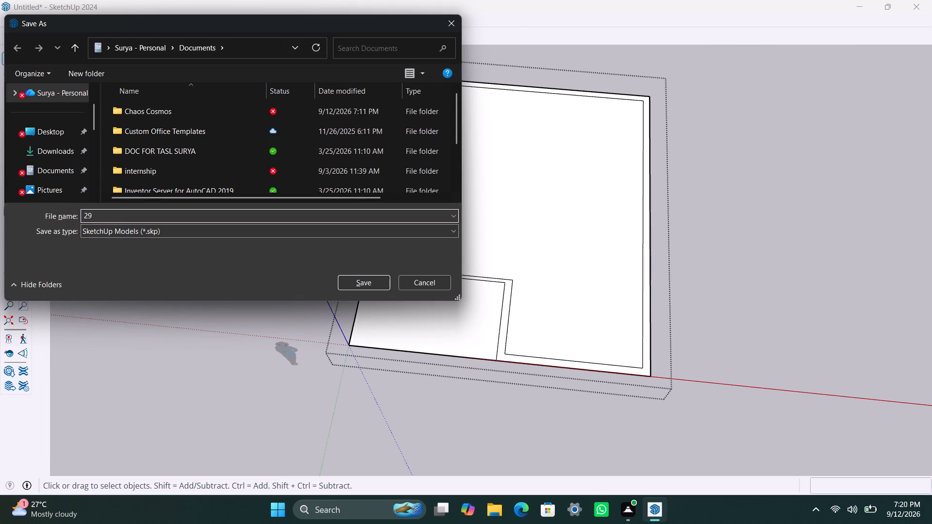
key(space)
text(x)
key(space)
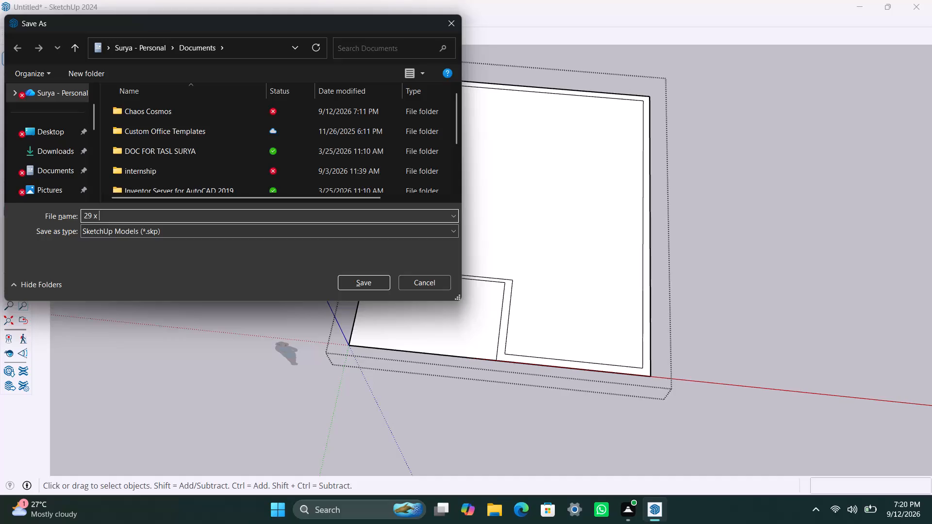
text(35)
key(apostrophe)
key(Left)
key(Left)
key(Left)
key(Left)
key(Left)
key(Left)
key(apostrophe)
key(Right)
key(Right)
key(Right)
key(Right)
key(Right)
key(Right)
key(space)
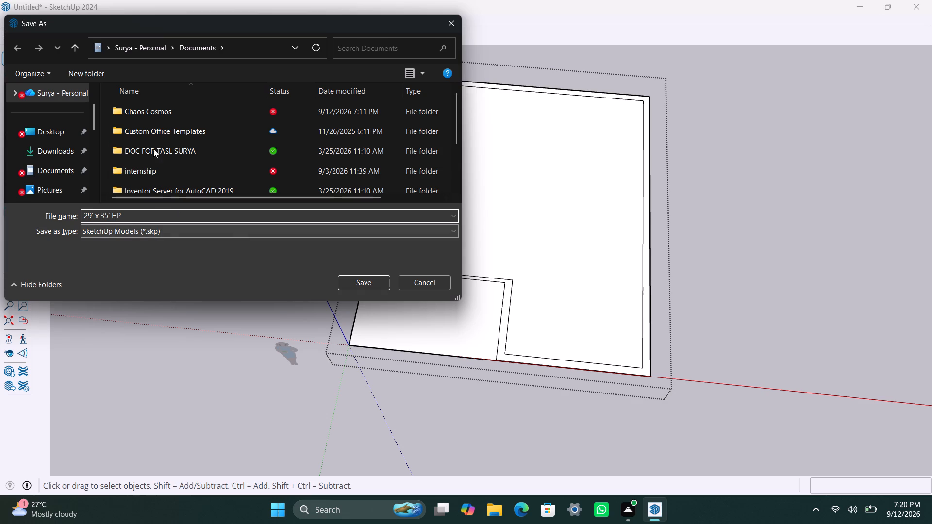
double_click(153, 170)
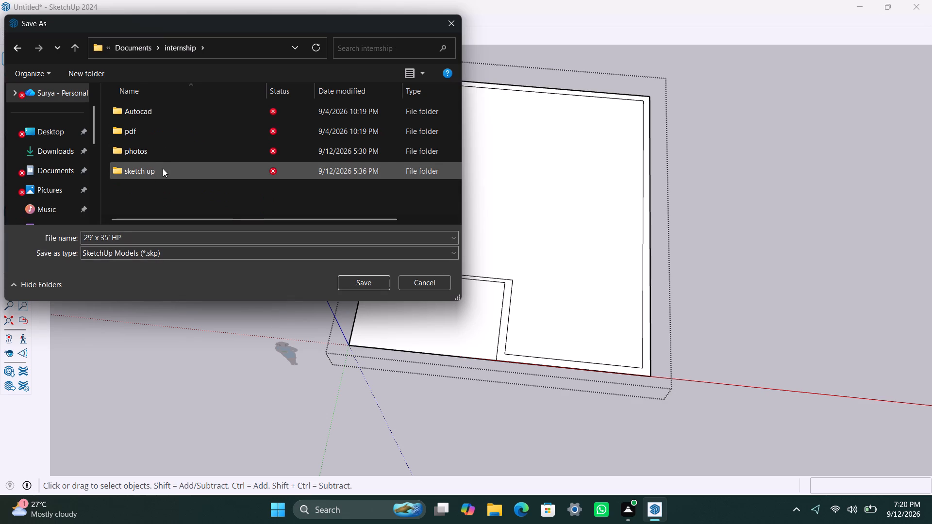
double_click(162, 170)
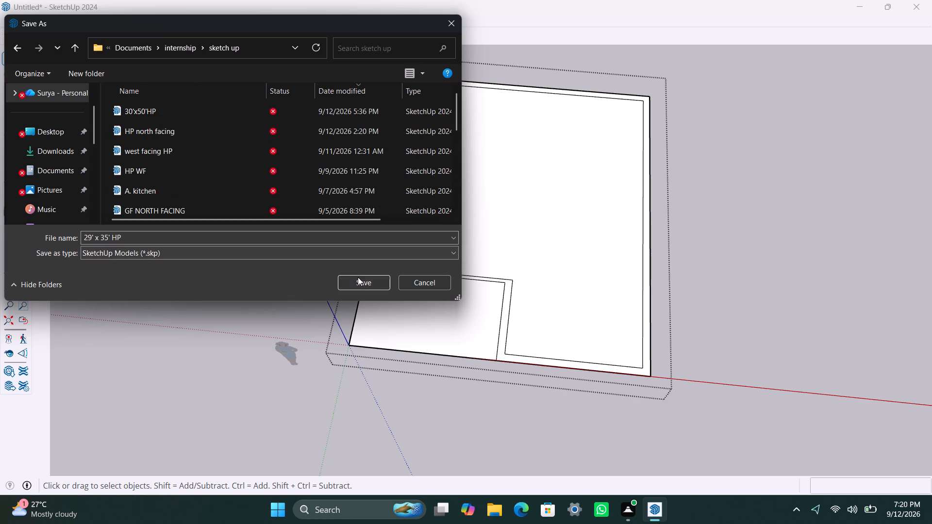
click(358, 277)
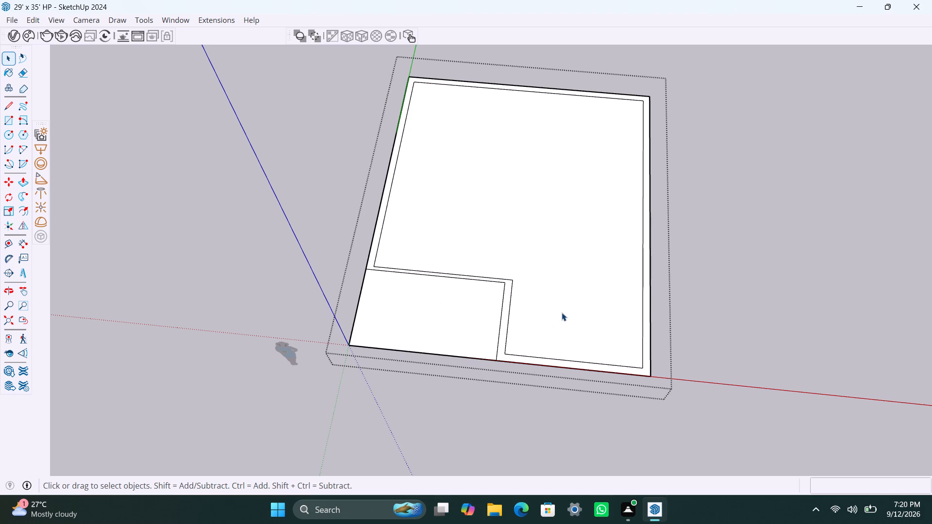
Push/Pull the continuous wall strip face up 10' to raise the walls around the plan.
scroll(500, 284, up, 4)
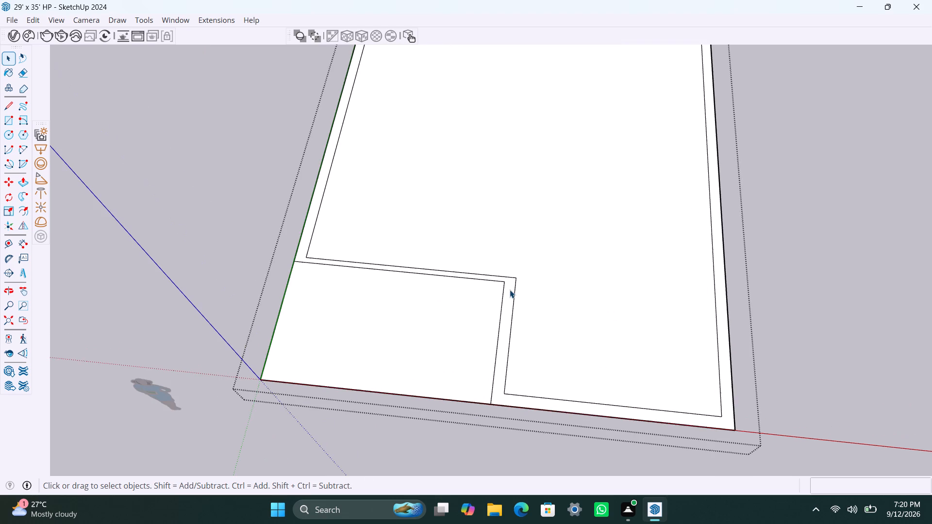
click(510, 290)
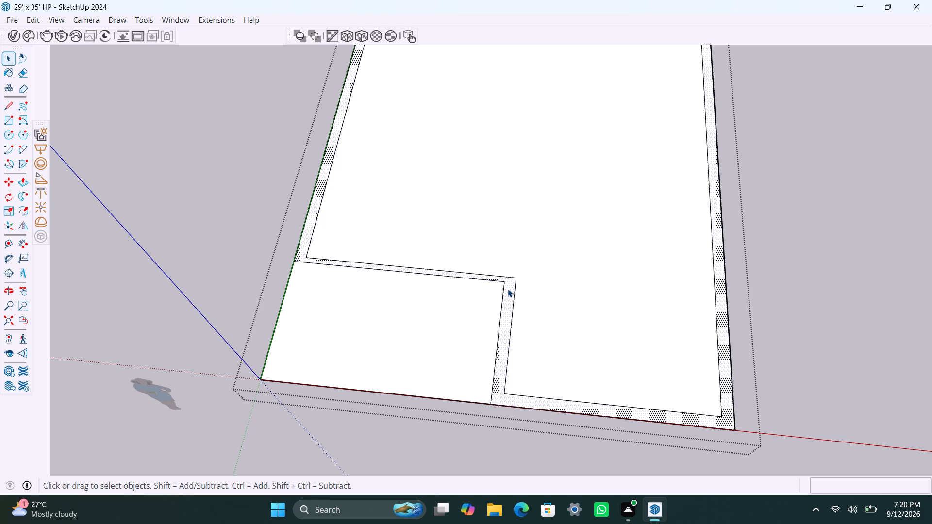
key(p)
click(508, 289)
text(10)
key(apostrophe)
key(Return)
key(space)
scroll(446, 265, down, 5)
scroll(459, 210, down, 3)
shift+middle_drag(424, 189, 424, 193)
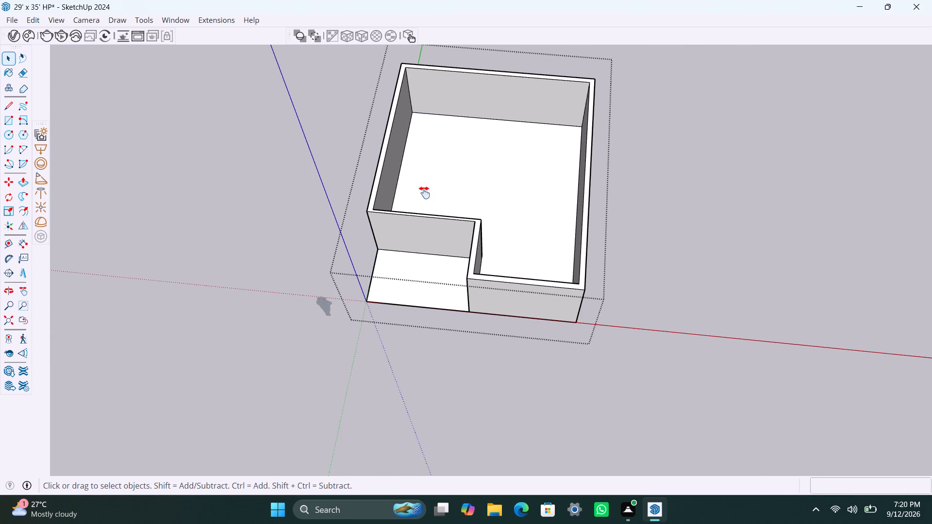
shift+middle_drag(424, 193, 423, 256)
Save the model, close the floor group and save the file again.
key(ctrl+s)
key(space)
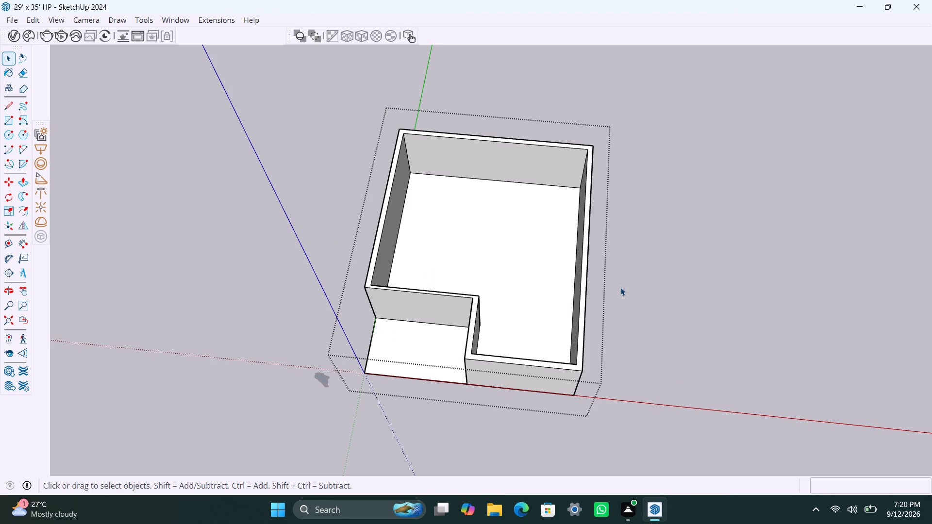
click(620, 287)
click(521, 306)
double_click(611, 283)
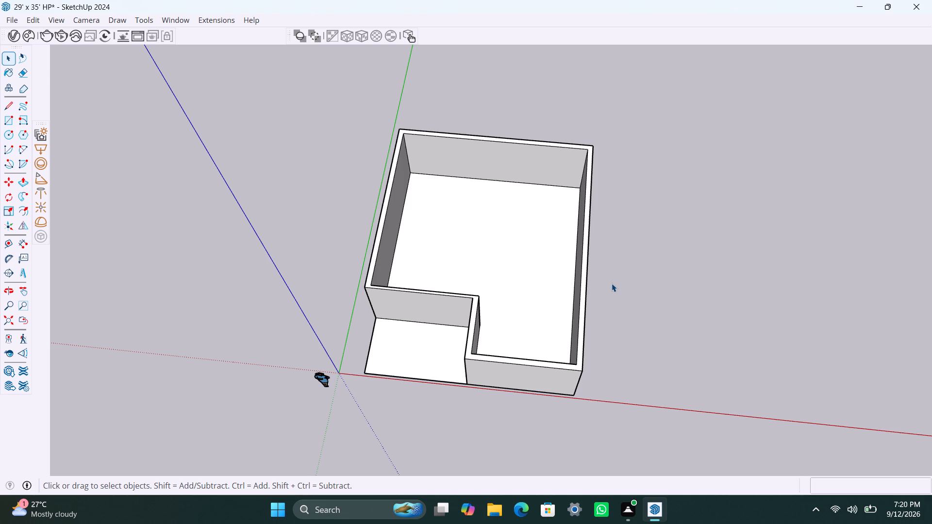
key(ctrl+s)
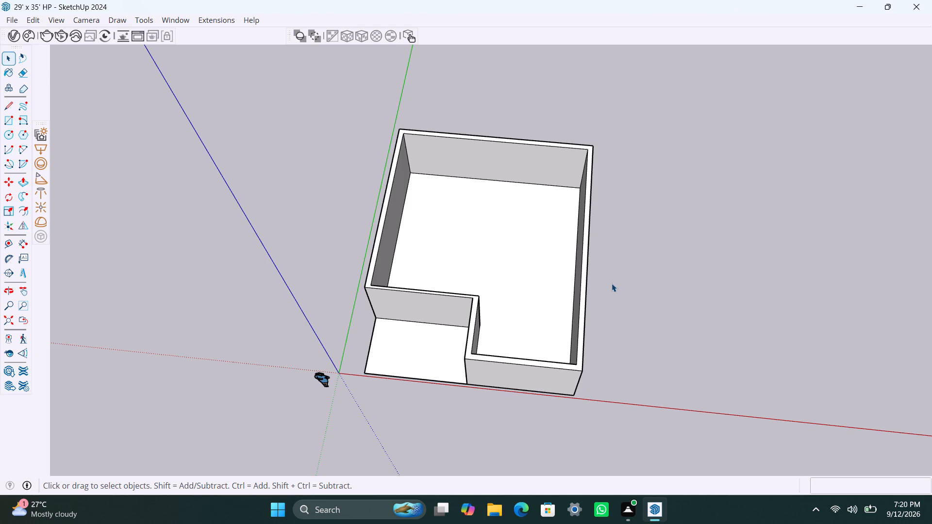
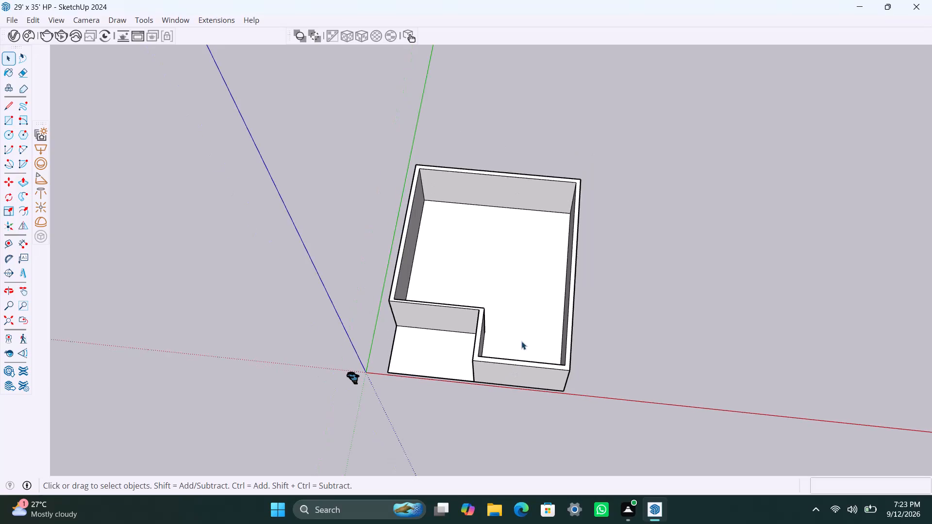
Examine the raised walls and the recessed front corner area from several angles.
scroll(521, 341, up, 7)
middle_drag(502, 333, 528, 319)
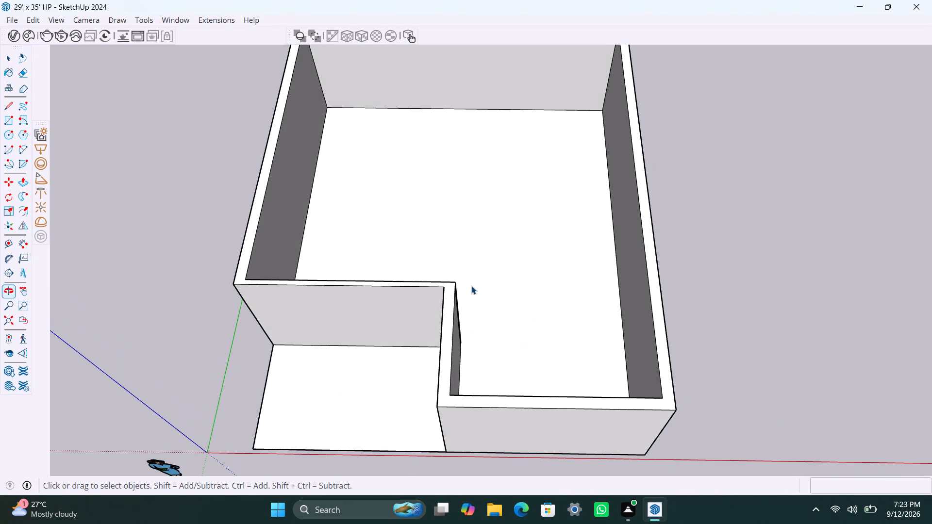
middle_drag(469, 255, 457, 273)
scroll(465, 265, down, 1)
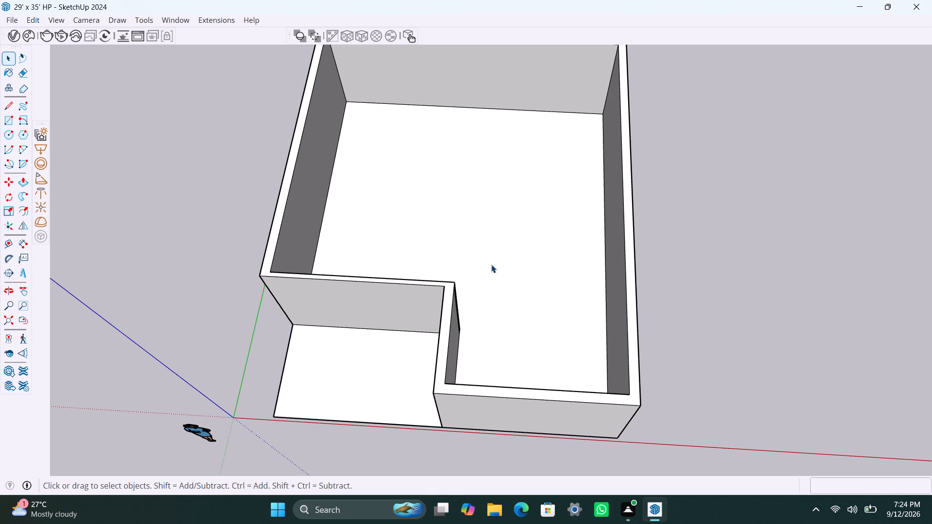
scroll(496, 295, down, 2)
scroll(481, 321, up, 6)
middle_drag(471, 314, 376, 291)
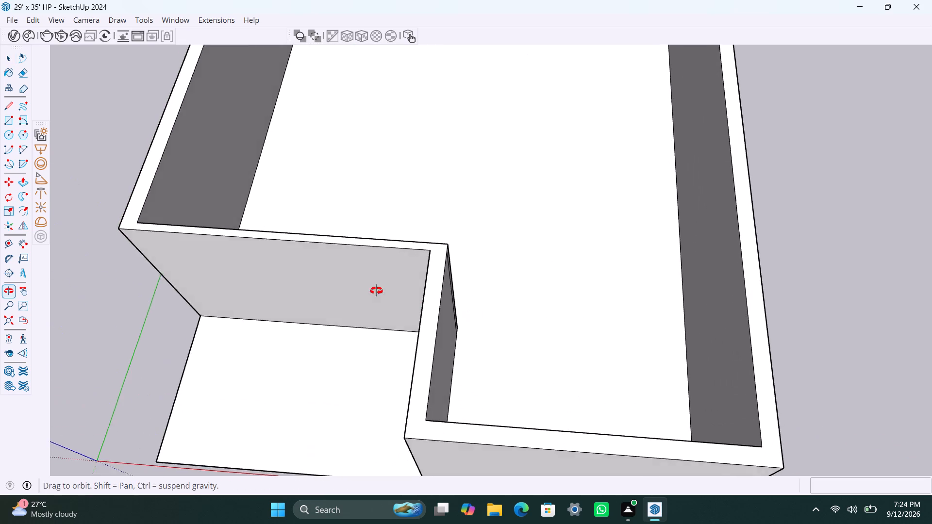
middle_drag(376, 291, 290, 285)
scroll(422, 326, down, 3)
middle_drag(466, 332, 616, 347)
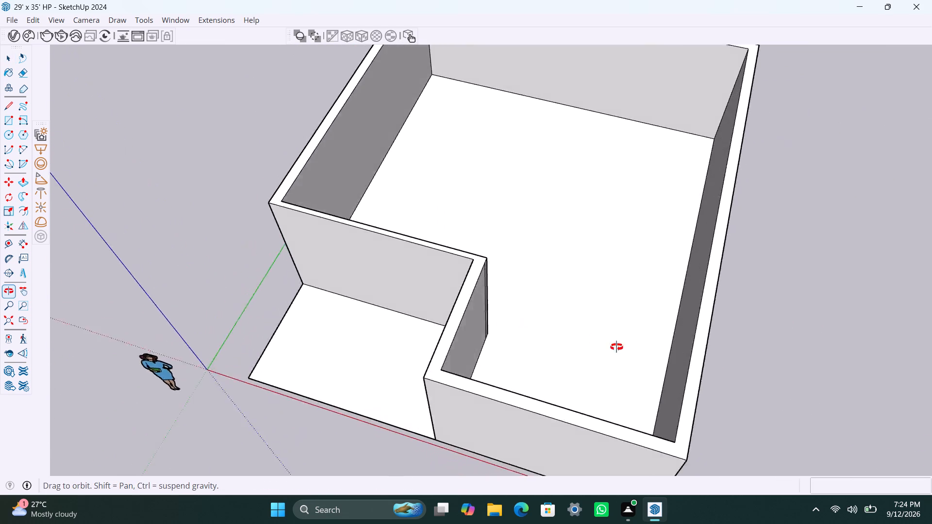
middle_drag(616, 347, 645, 354)
scroll(611, 294, down, 2)
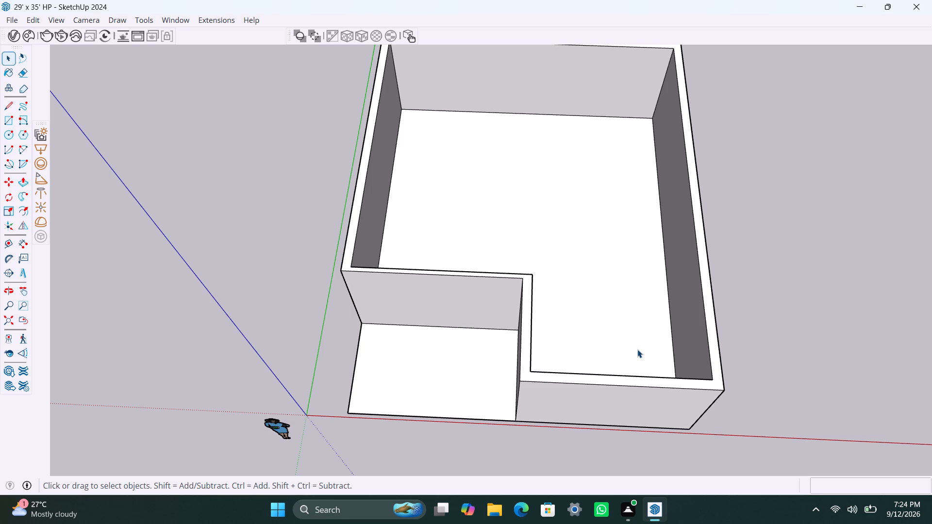
scroll(551, 246, down, 1)
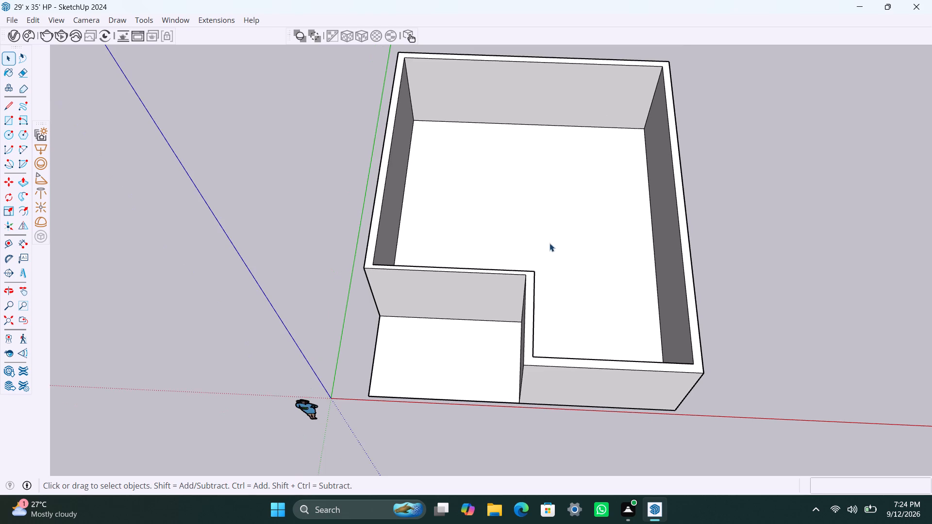
Open the house group and copy the vertical inner back corner edge nearest the green axis 13'7" along the back wall.
shift+middle_drag(548, 243, 549, 343)
scroll(443, 204, up, 1)
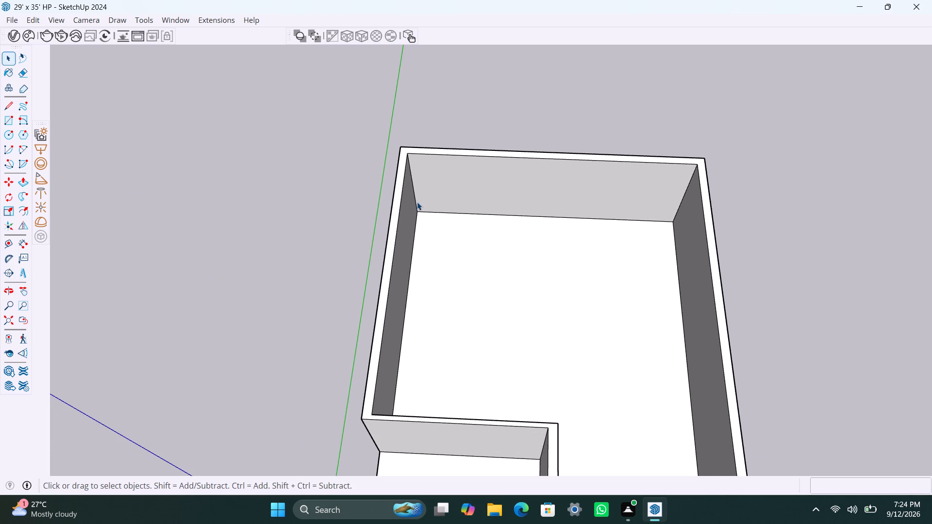
scroll(417, 202, up, 1)
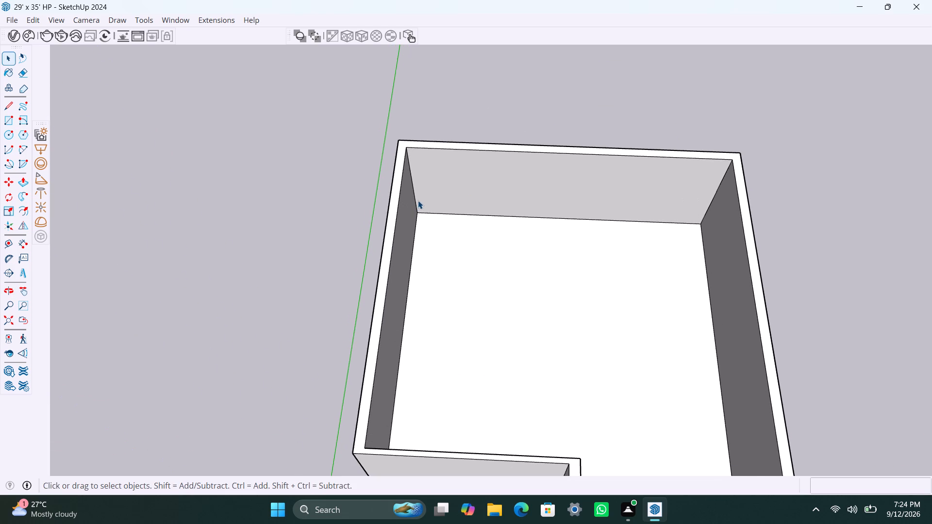
scroll(412, 185, up, 2)
click(412, 185)
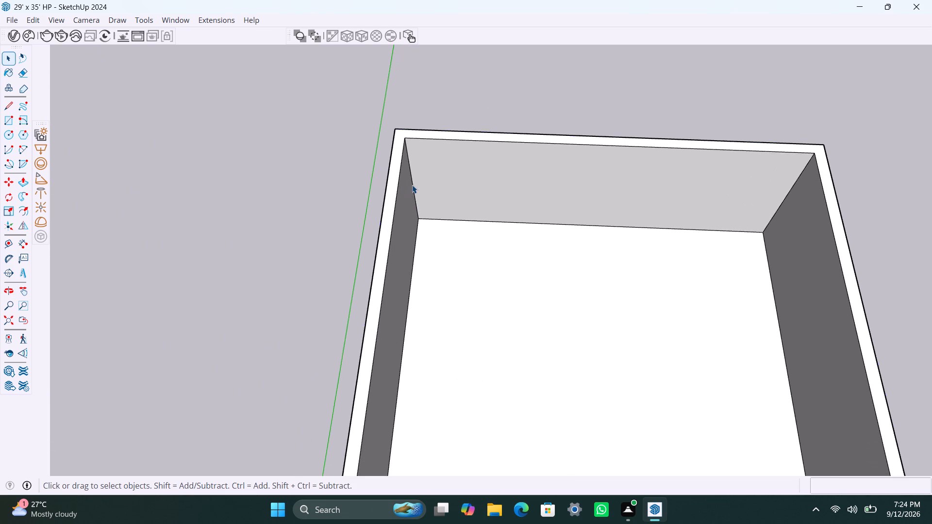
triple_click(412, 185)
click(412, 185)
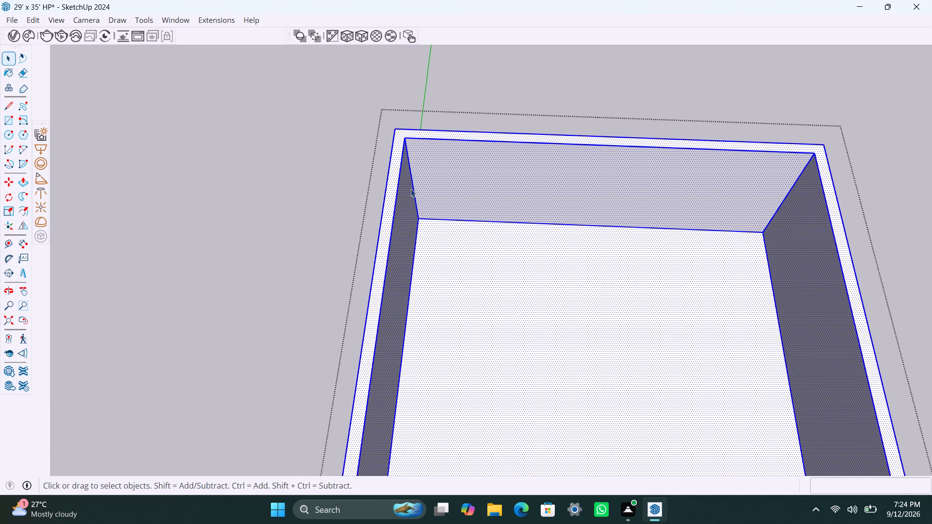
click(416, 191)
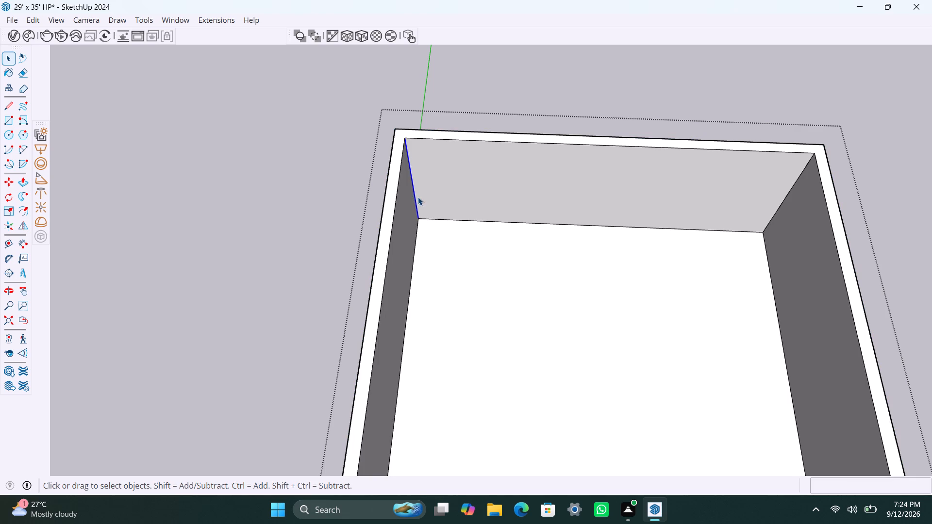
key(m)
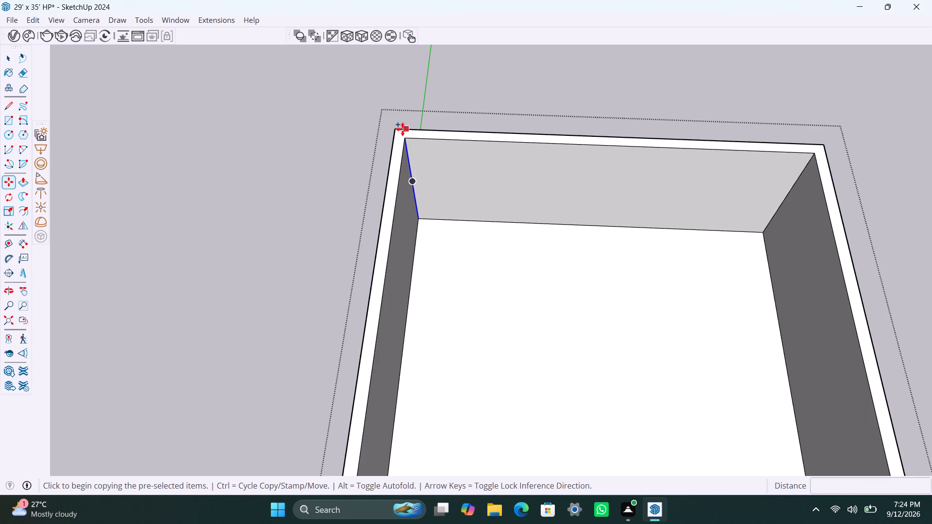
click(406, 140)
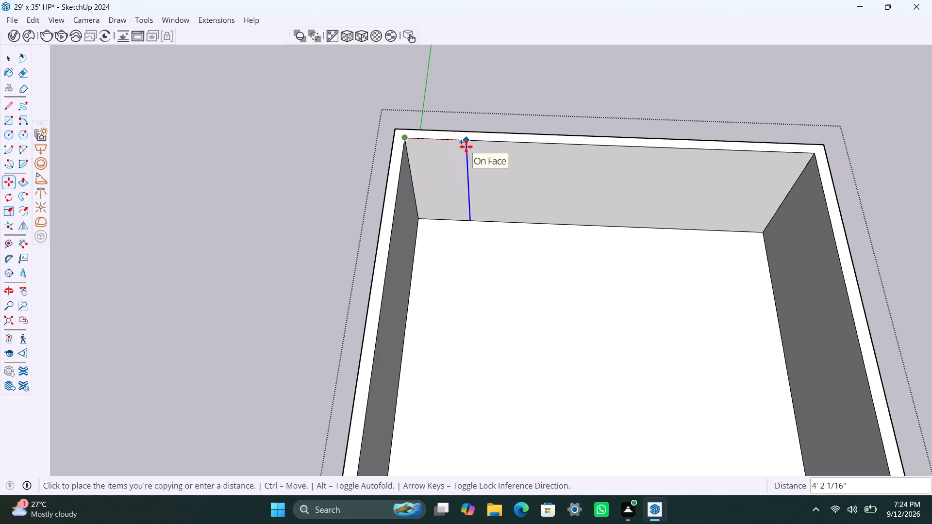
text(13'7")
key(Return)
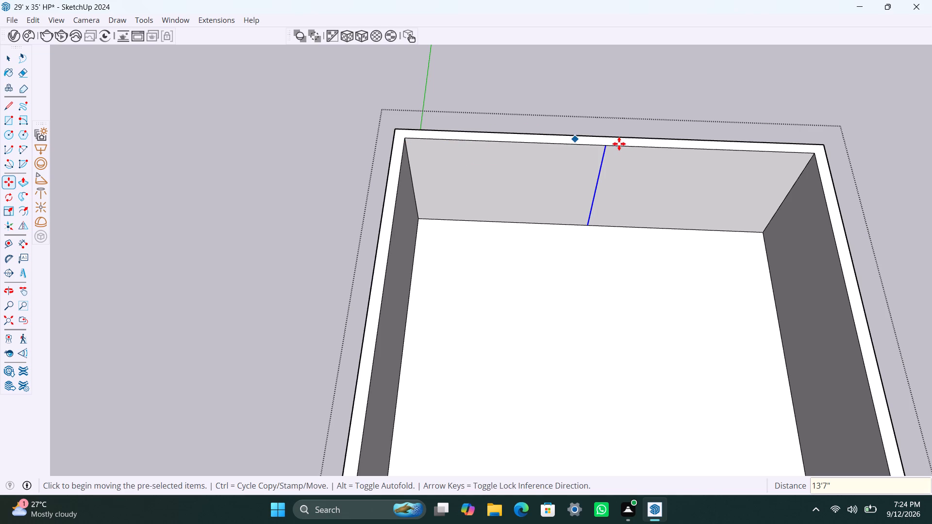
Copy the new vertical edge another 4.5" along the back wall to outline the partition thickness.
key(m)
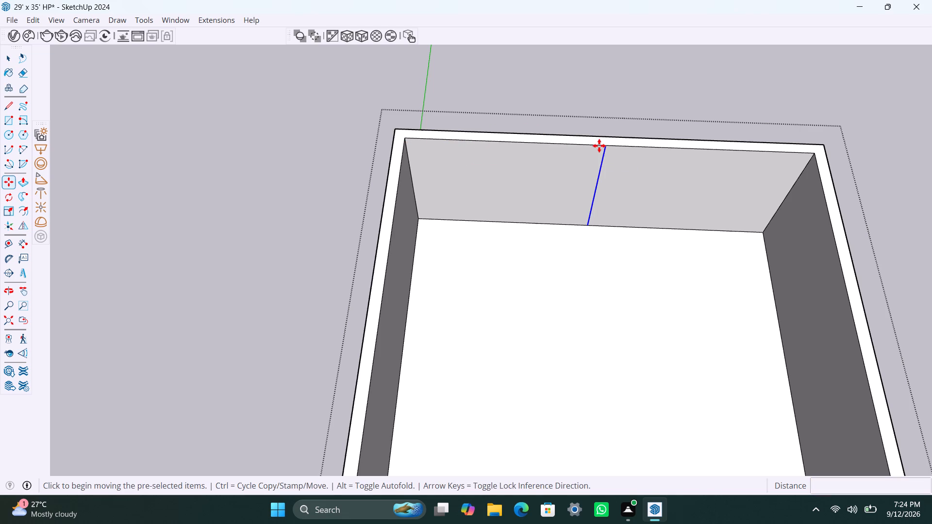
click(607, 150)
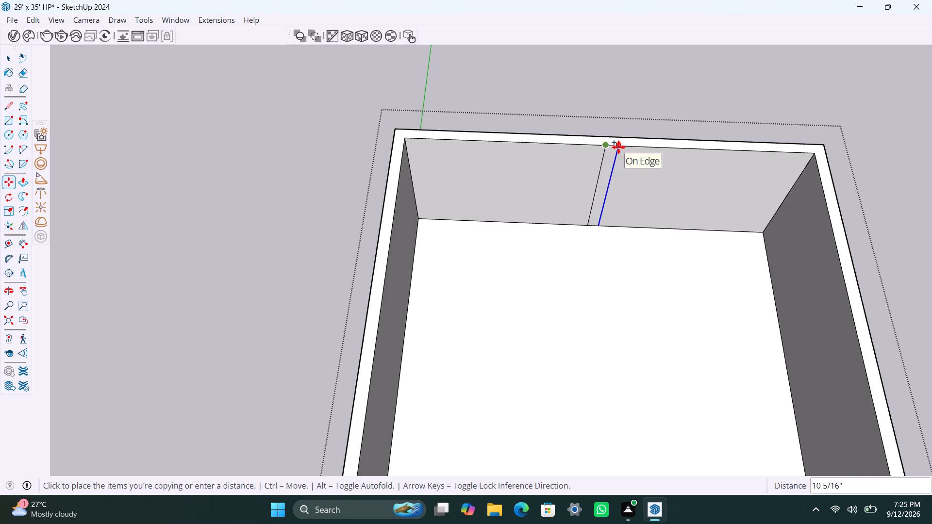
text(4.5")
key(Return)
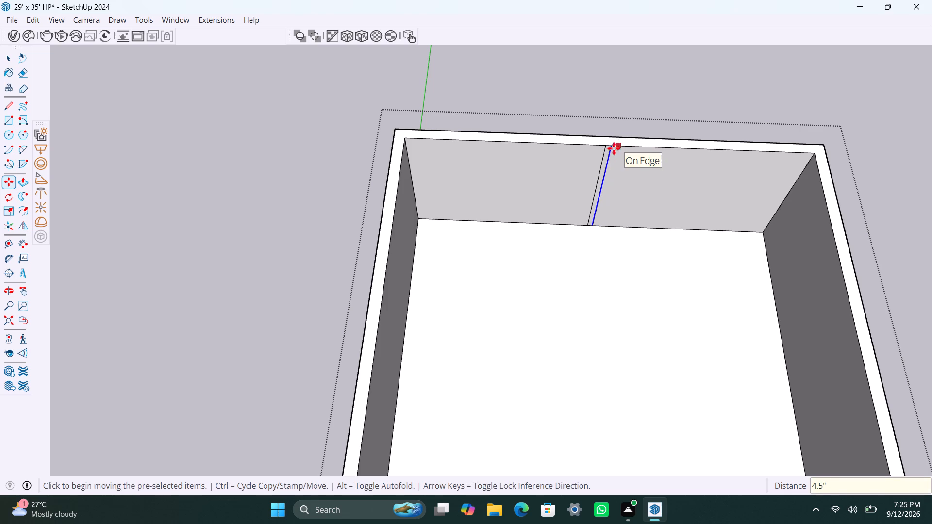
key(space)
Push/Pull the narrow 4.5" strip on the back wall 11' into the house to form a partition wall.
scroll(605, 164, up, 4)
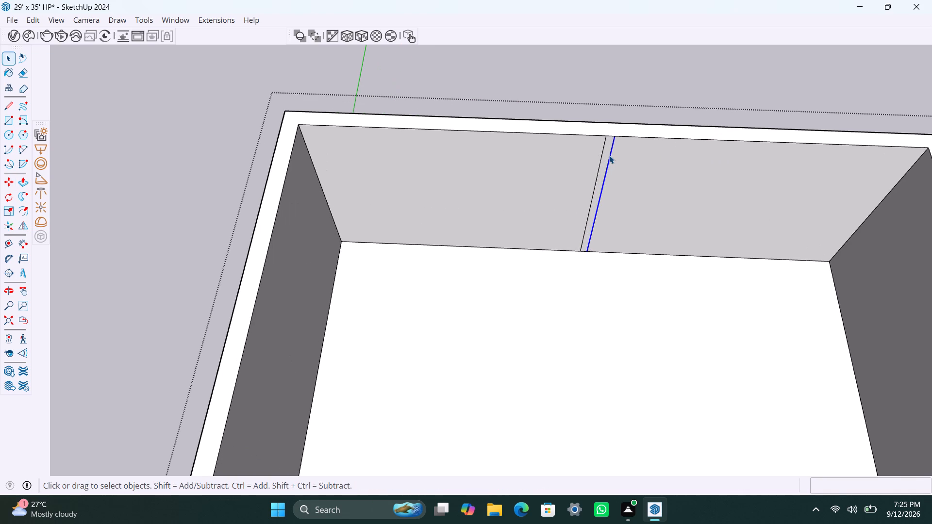
click(609, 155)
scroll(609, 154, up, 2)
click(610, 144)
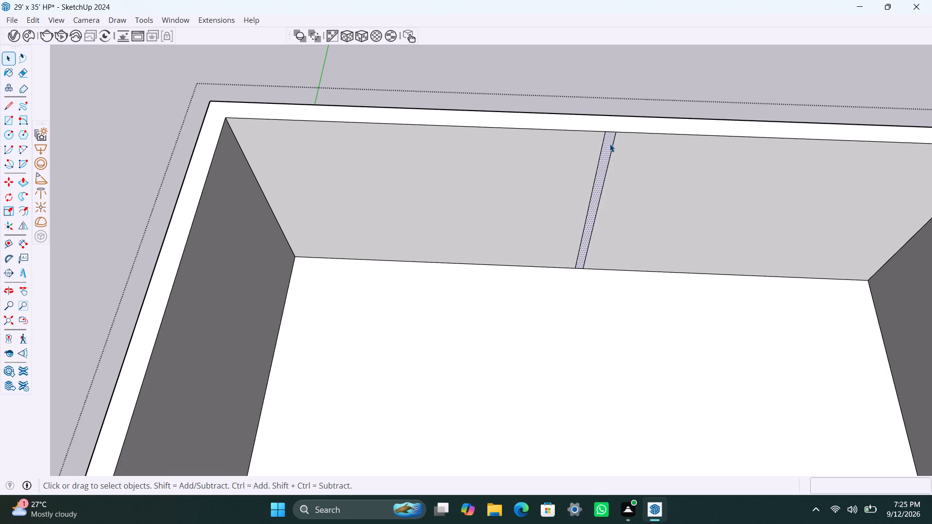
key(p)
drag(610, 144, 624, 347)
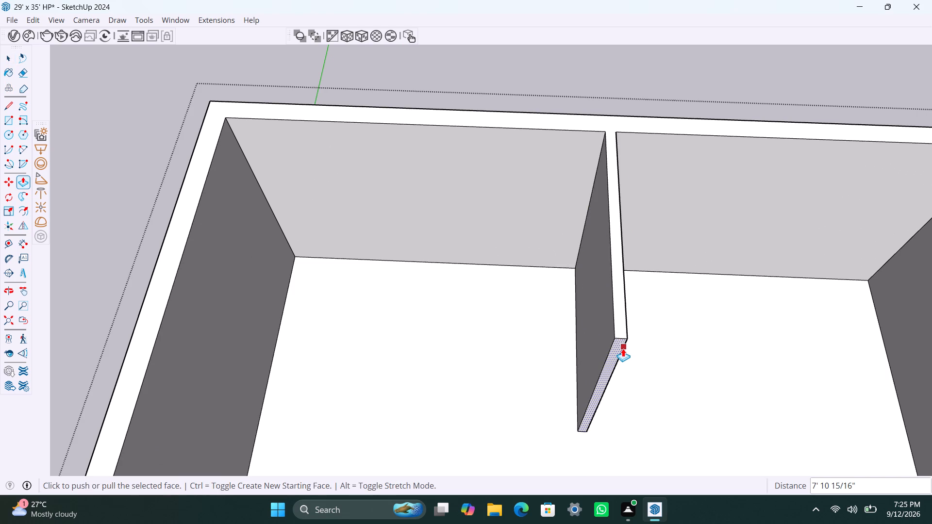
text(11')
key(Return)
Extend the free end of the new partition wall by another 4.5" with Push/Pull.
scroll(582, 381, down, 5)
shift+middle_drag(592, 355, 617, 263)
scroll(627, 357, up, 4)
click(619, 336)
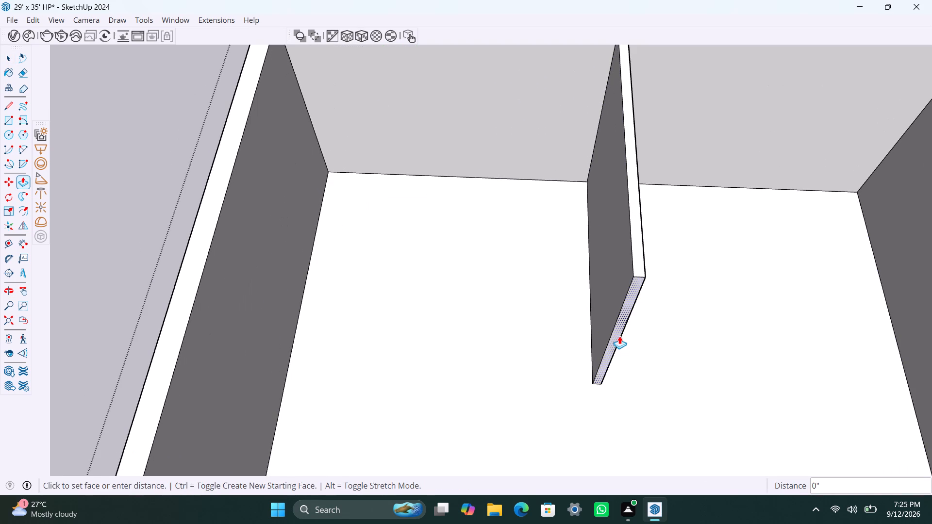
text(4.)
key(5)
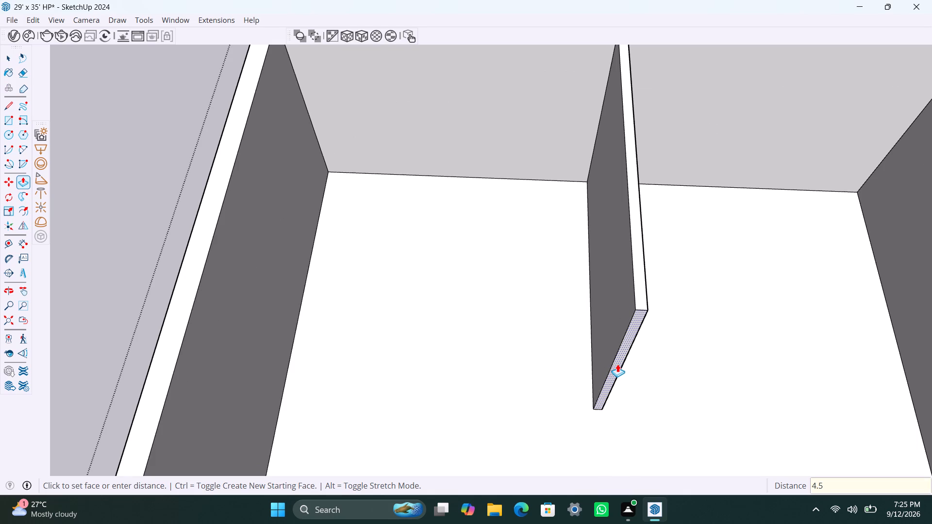
key(shift+quotedbl)
key(Return)
key(space)
Copy the vertical inner back corner edge 11' along the side wall nearest the green axis.
scroll(427, 367, down, 3)
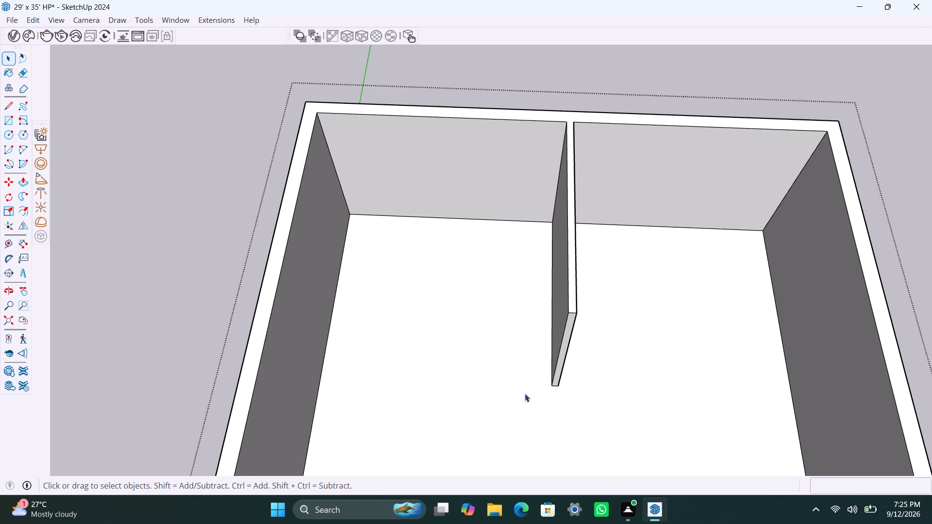
middle_drag(517, 409, 615, 411)
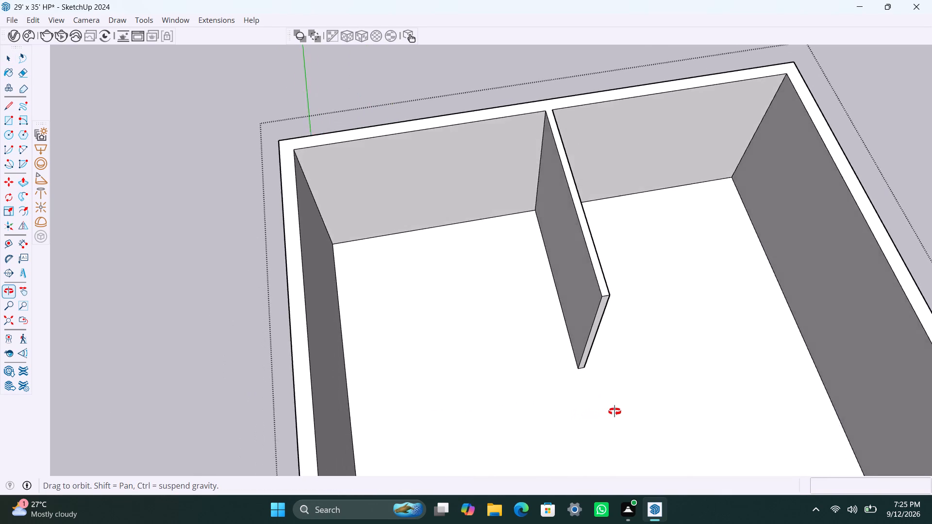
middle_drag(615, 411, 429, 415)
scroll(371, 238, up, 1)
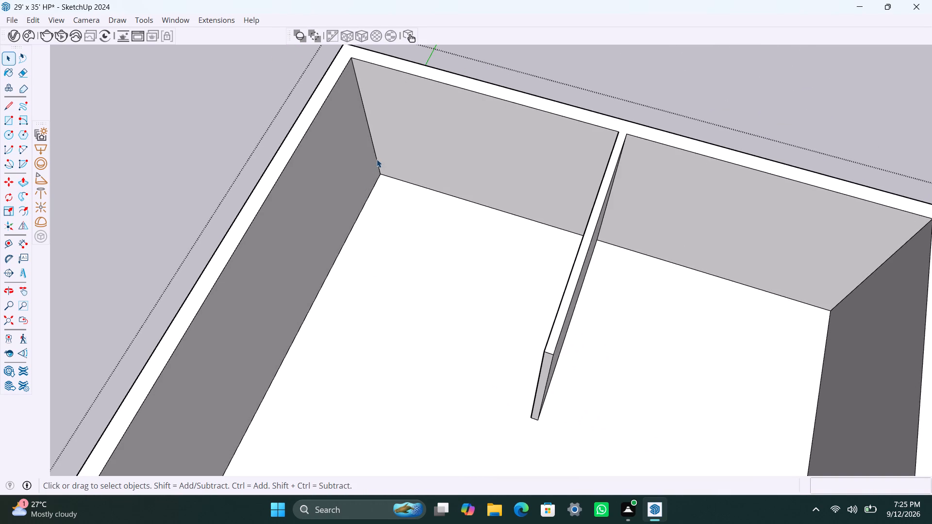
click(377, 159)
click(379, 167)
key(m)
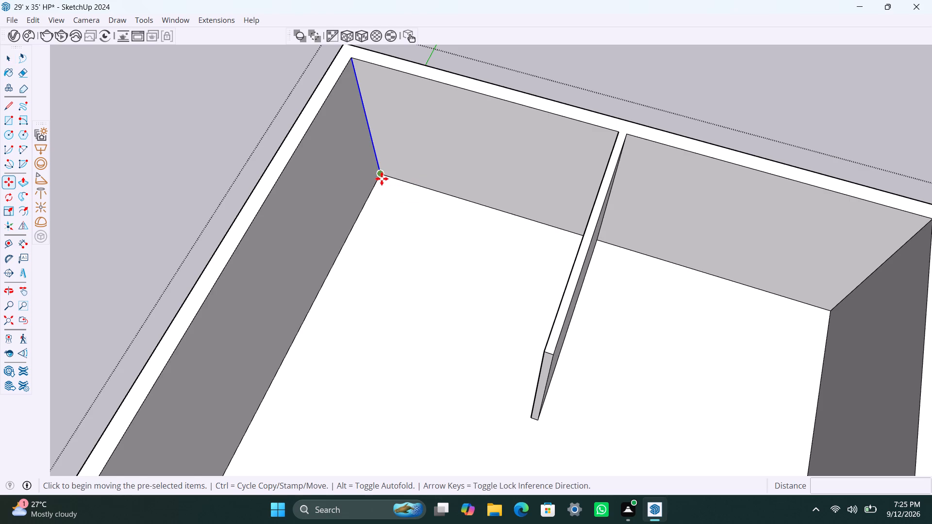
drag(382, 179, 373, 185)
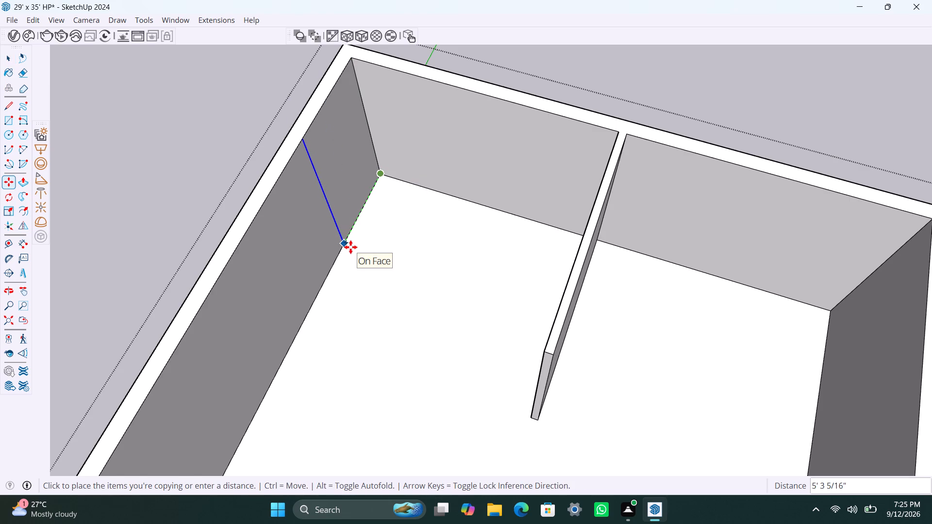
text(11')
key(Return)
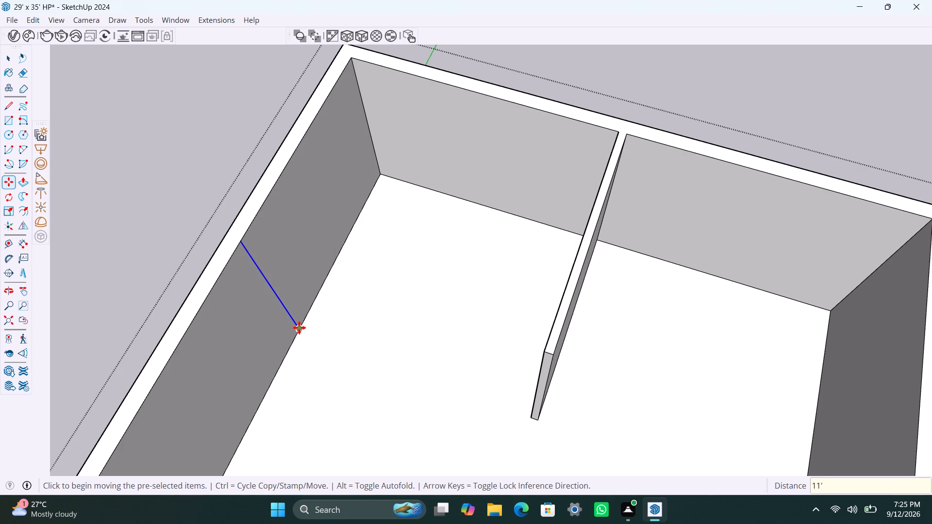
Copy the new side-wall edge another 4.5" toward the front to outline the cross partition's thickness.
key(m)
click(299, 327)
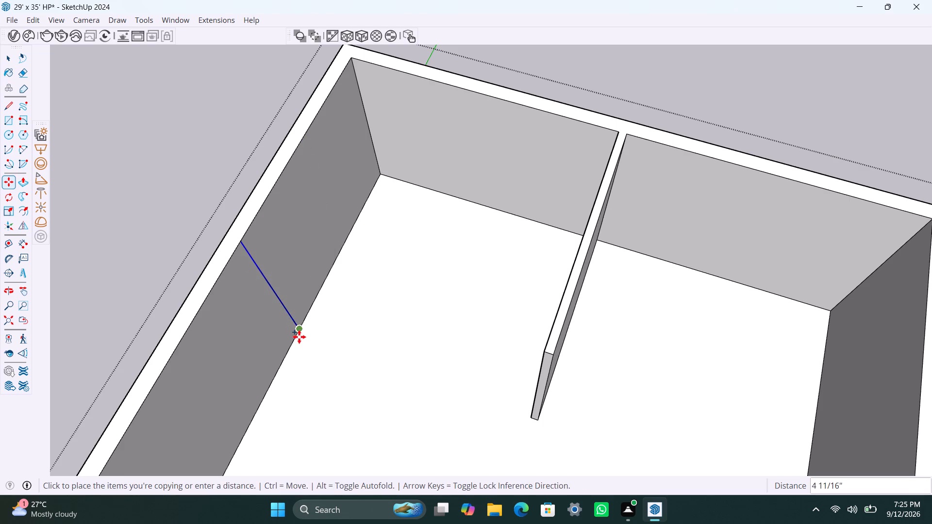
text(4.5")
key(Return)
key(space)
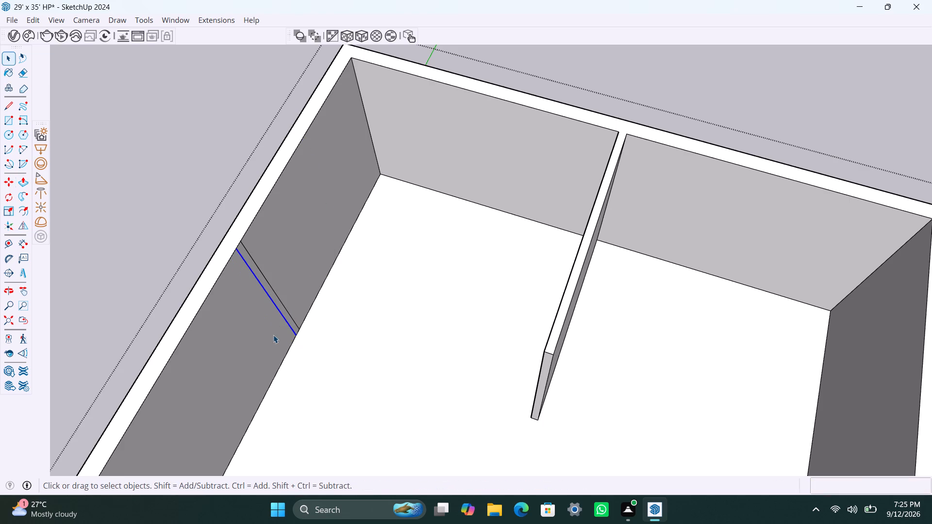
Copy the vertical edge at the partition's free end 4.5" toward the back wall, on the face toward the marked side wall.
scroll(271, 307, up, 4)
scroll(476, 416, down, 3)
middle_drag(519, 459, 656, 480)
scroll(692, 366, up, 3)
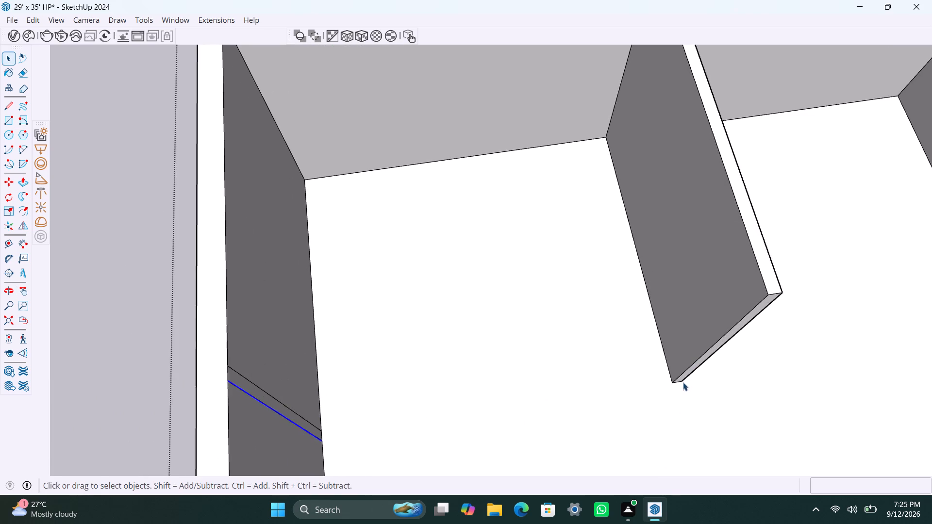
scroll(683, 382, up, 2)
click(669, 383)
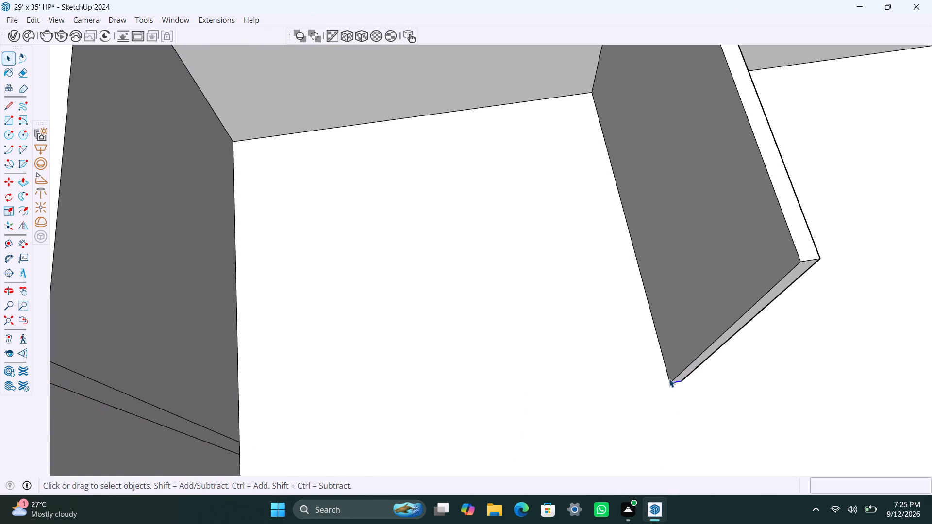
scroll(672, 372, up, 4)
click(677, 379)
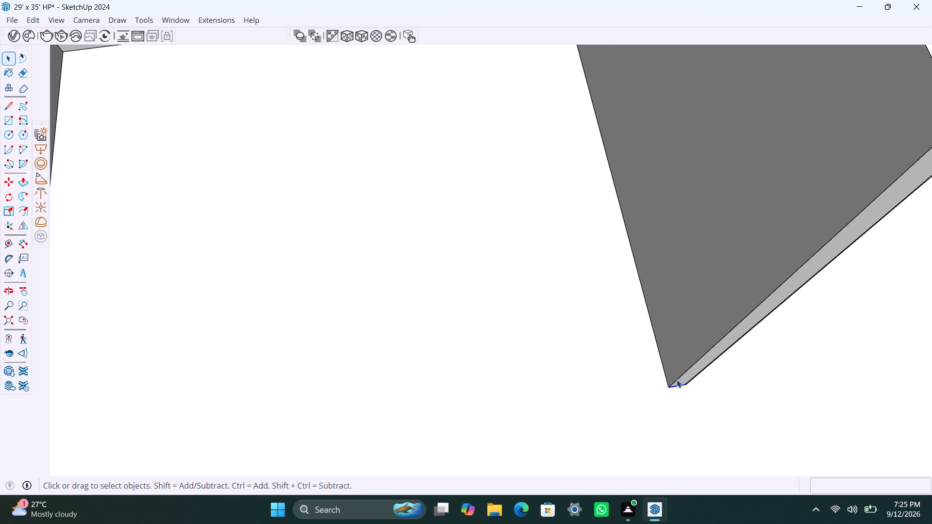
key(m)
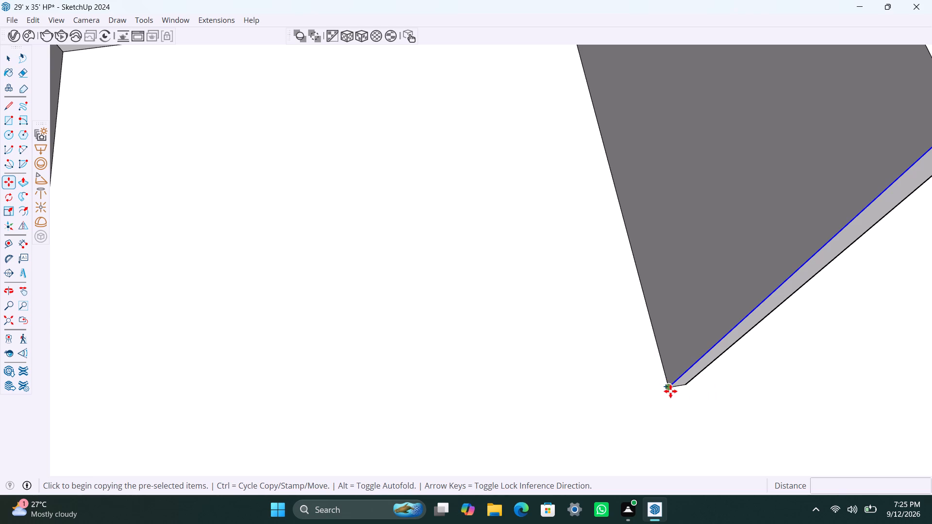
click(672, 390)
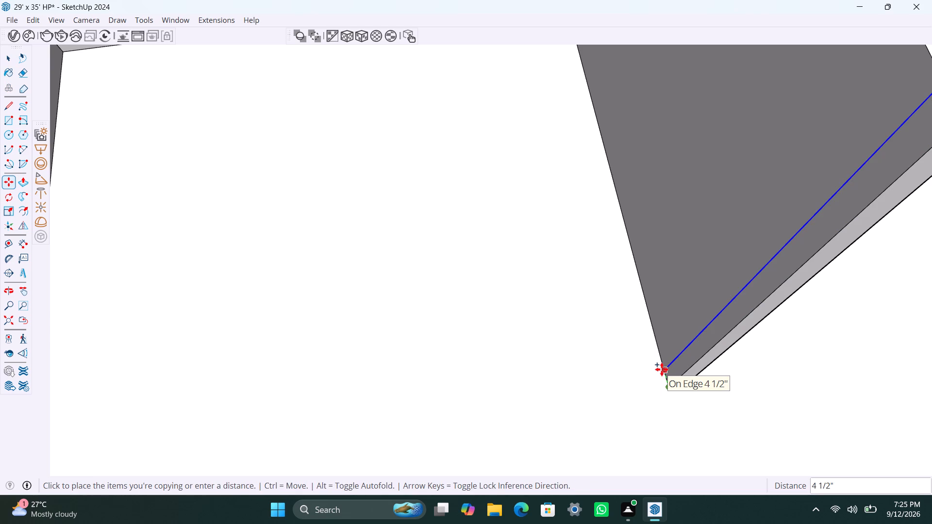
text(4.5")
key(Return)
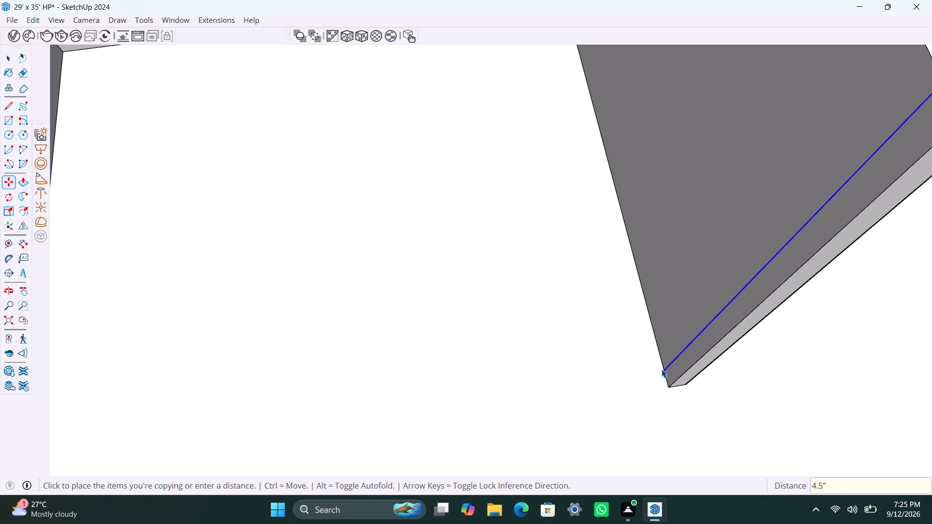
Push/Pull the new 4.5" strip at the partition's end 1' toward the marked side wall to form a stub.
key(space)
click(690, 352)
key(p)
drag(691, 353, 683, 354)
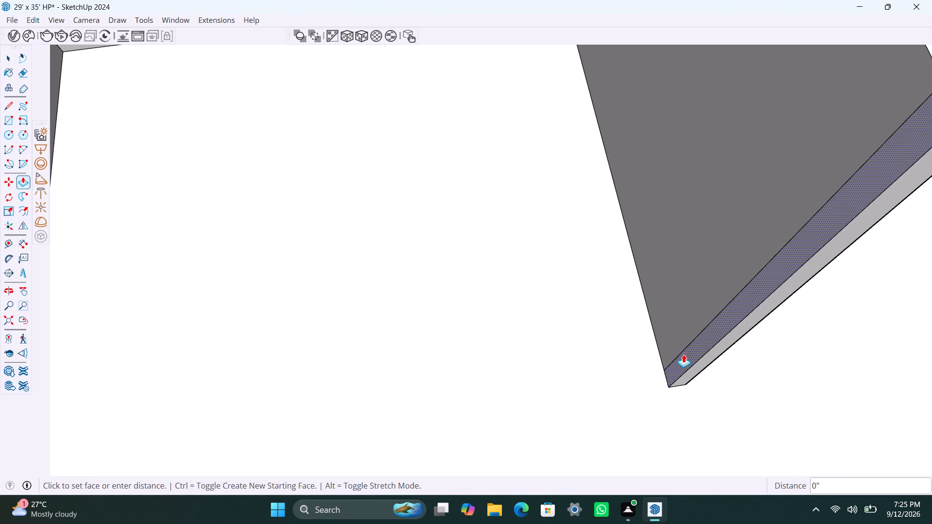
drag(683, 354, 613, 369)
text(1')
key(Return)
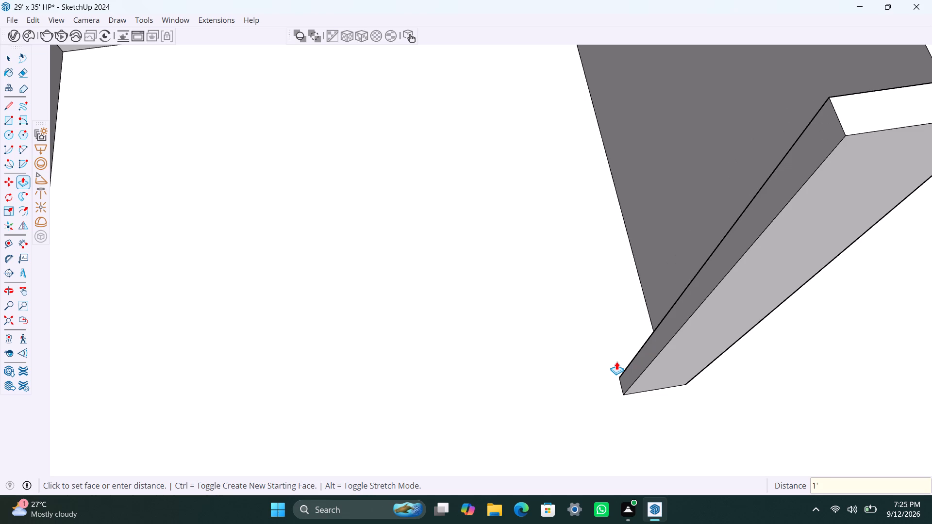
Place a guide line 3' from the stub's end, toward the marked side wall, to set the door opening width.
key(t)
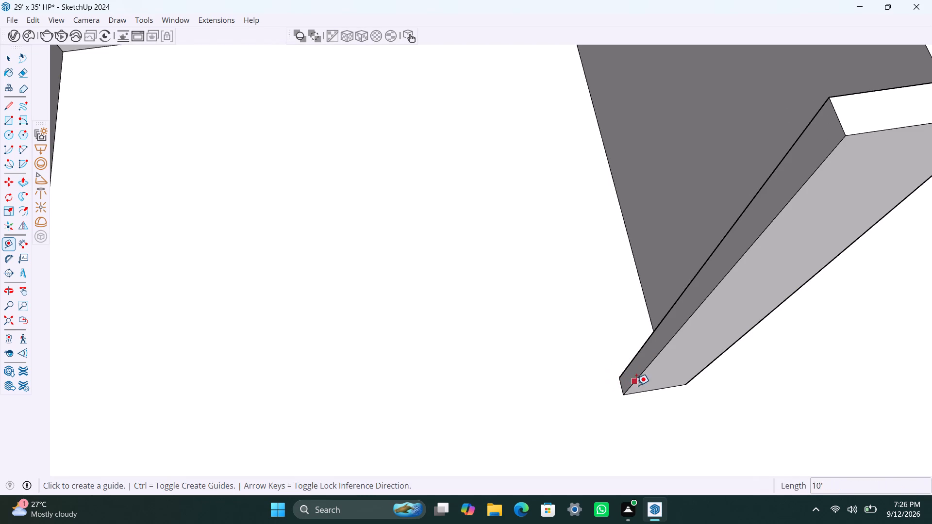
scroll(622, 384, up, 3)
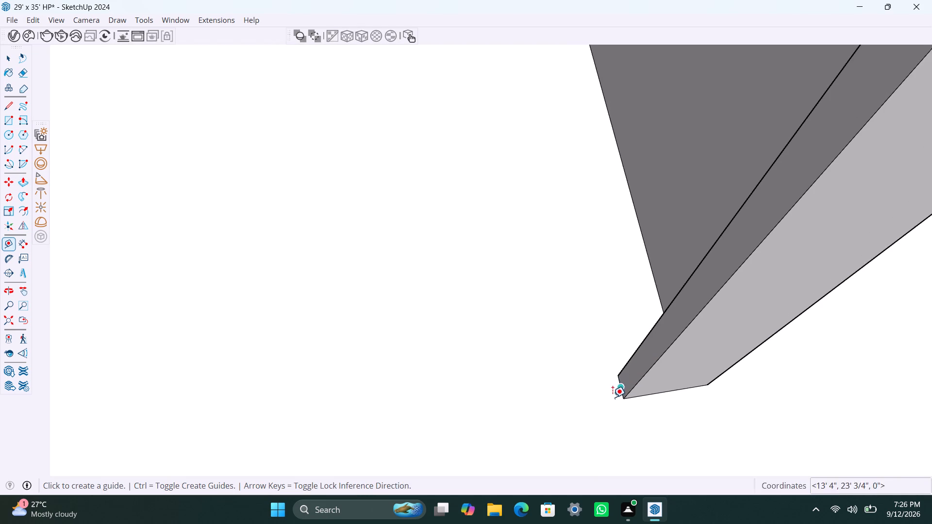
scroll(613, 397, up, 2)
click(619, 377)
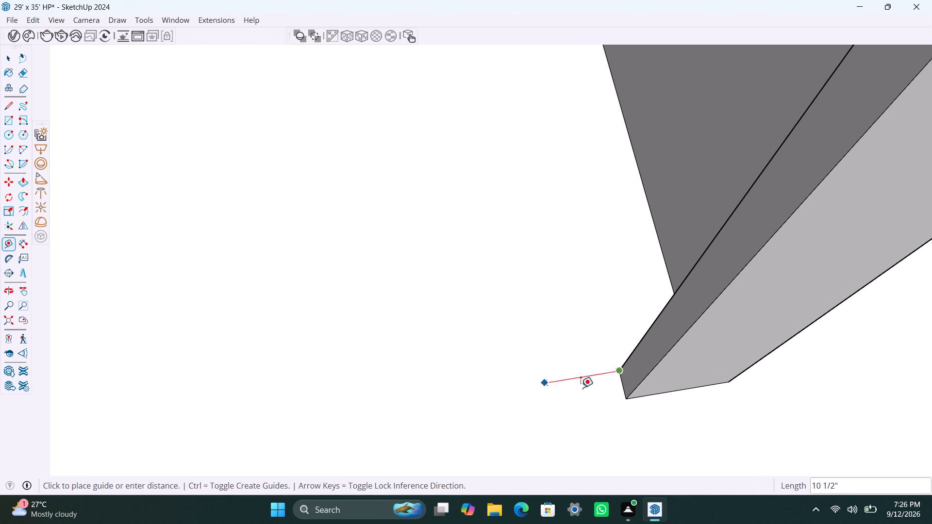
key(space)
key(t)
scroll(622, 376, up, 2)
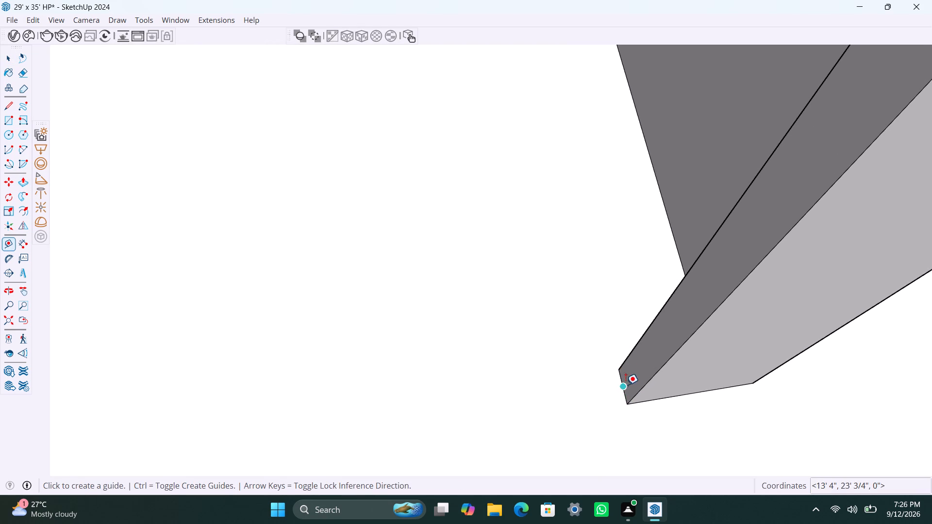
click(626, 385)
text(3')
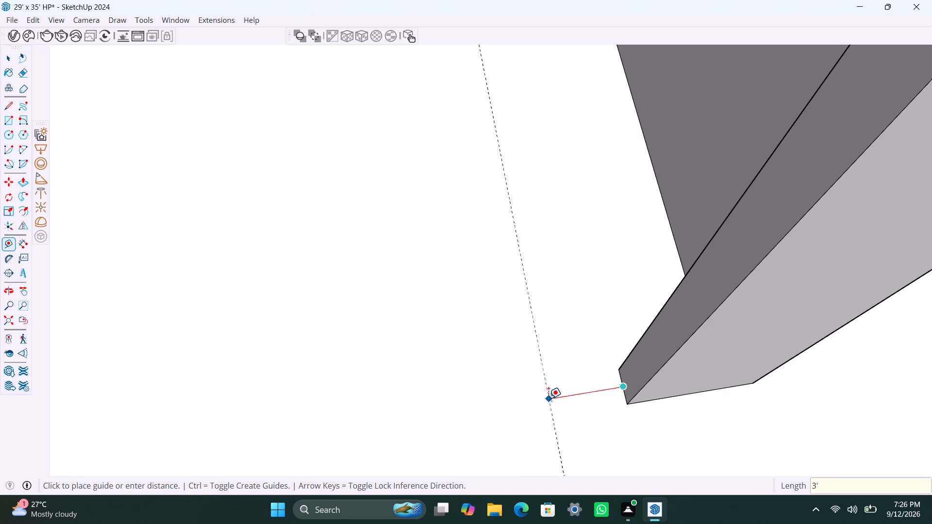
key(Return)
Push/Pull the 4.5" strip on the side wall 9' 7" out to the guide line to form the cross partition.
scroll(541, 384, down, 17)
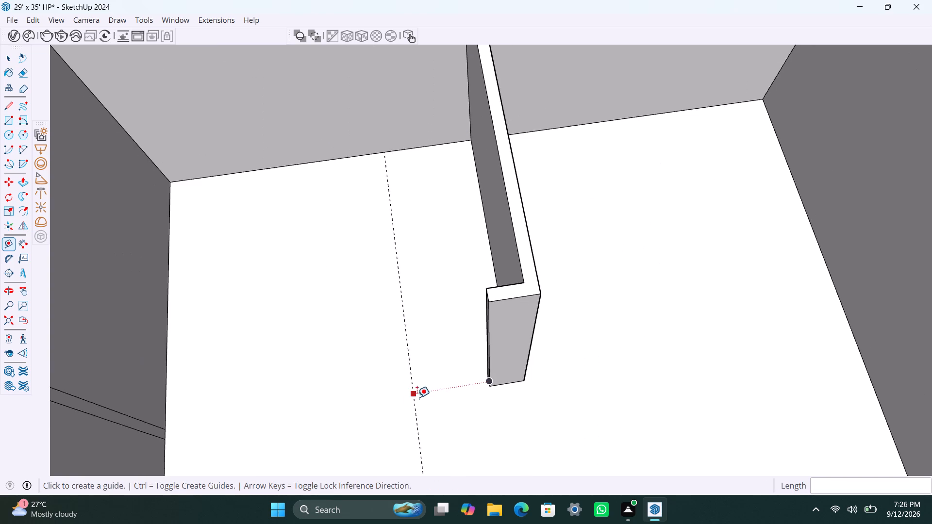
middle_drag(417, 397, 325, 408)
key(space)
scroll(125, 324, up, 1)
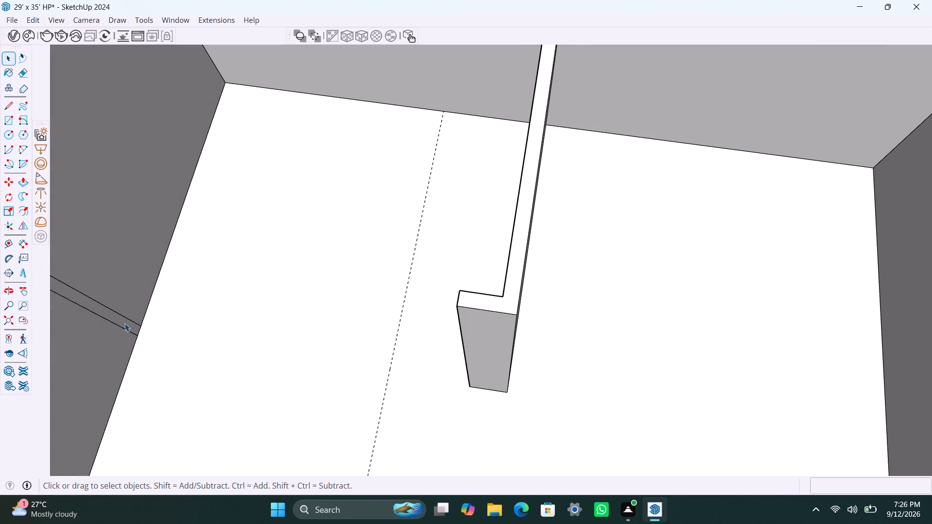
click(125, 323)
key(p)
drag(125, 322, 323, 375)
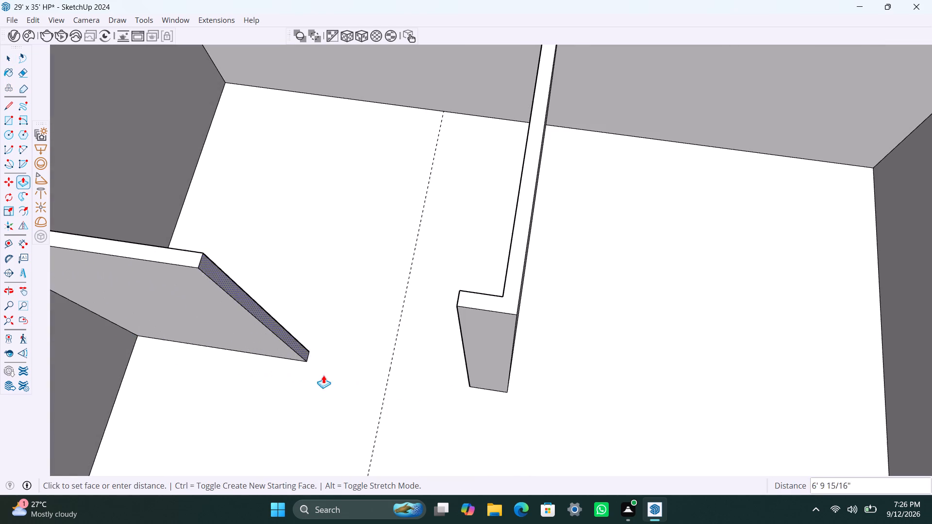
drag(323, 375, 381, 408)
key(space)
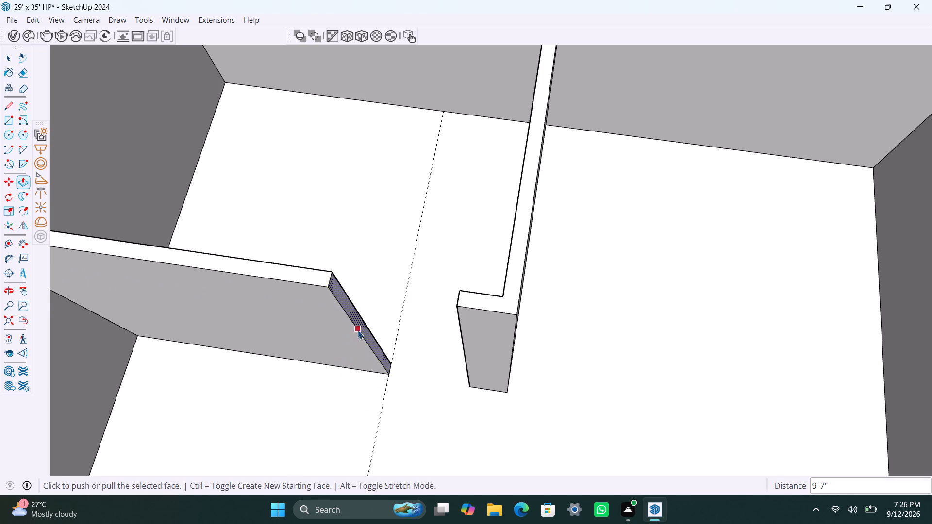
Copy the top edge of the cross partition's end face 3' downward.
scroll(341, 304, up, 3)
click(326, 279)
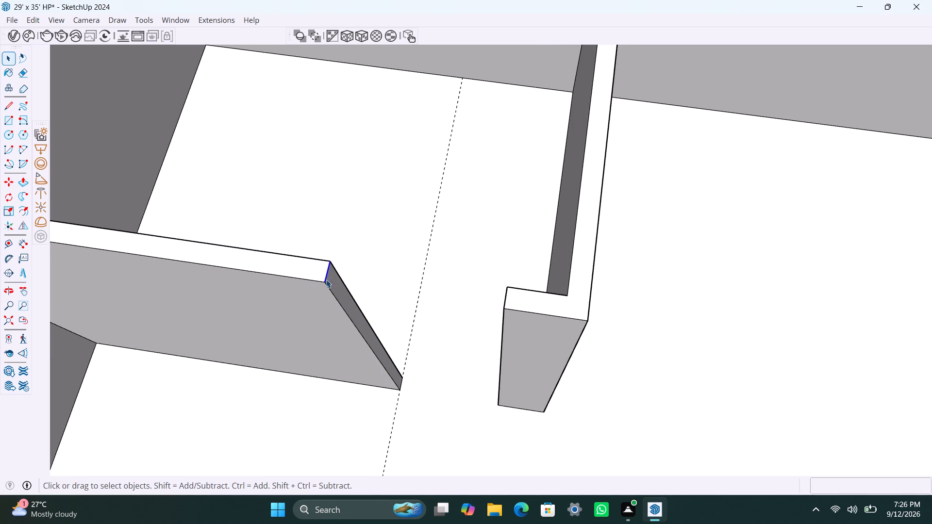
key(m)
drag(324, 284, 326, 292)
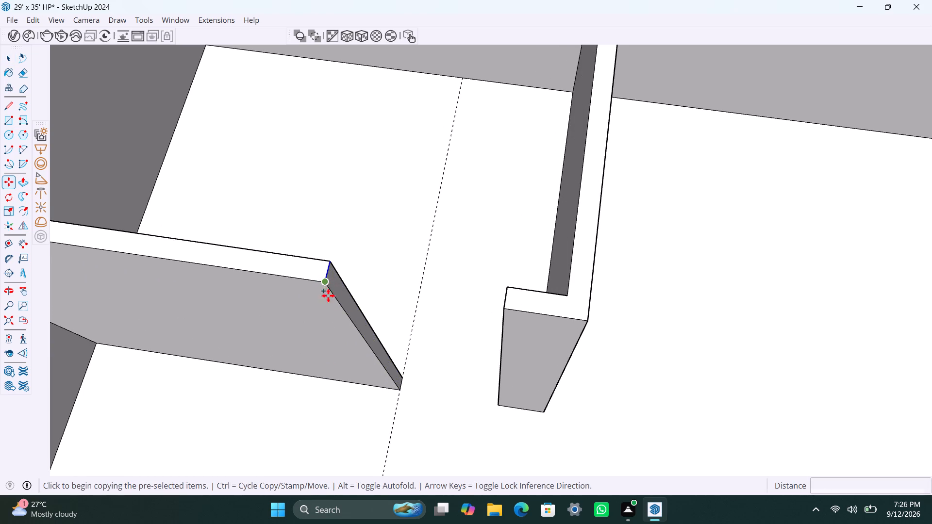
text(3')
key(Return)
key(space)
Push/Pull the upper 3' of the cross partition's end face 3' across to the stub to close the wall above the door opening.
scroll(347, 297, up, 2)
click(347, 297)
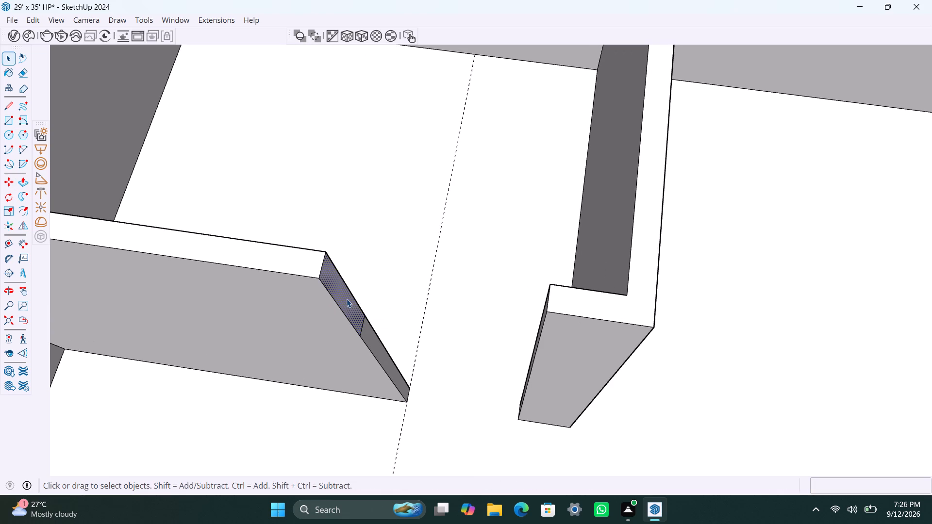
key(p)
drag(347, 301, 550, 305)
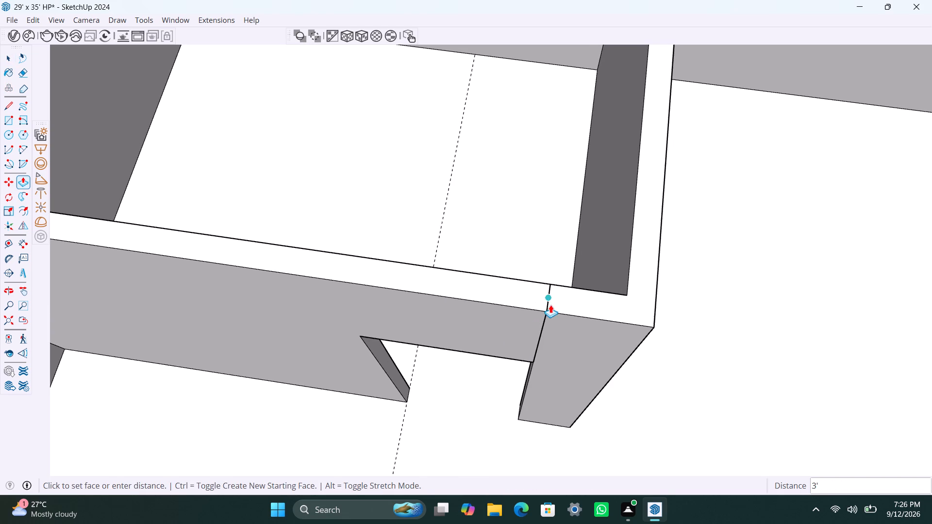
drag(550, 305, 551, 304)
key(space)
Copy the vertical outer corner edge where the two partitions meet 4.5" toward the back wall, on the second room's side.
scroll(521, 344, down, 7)
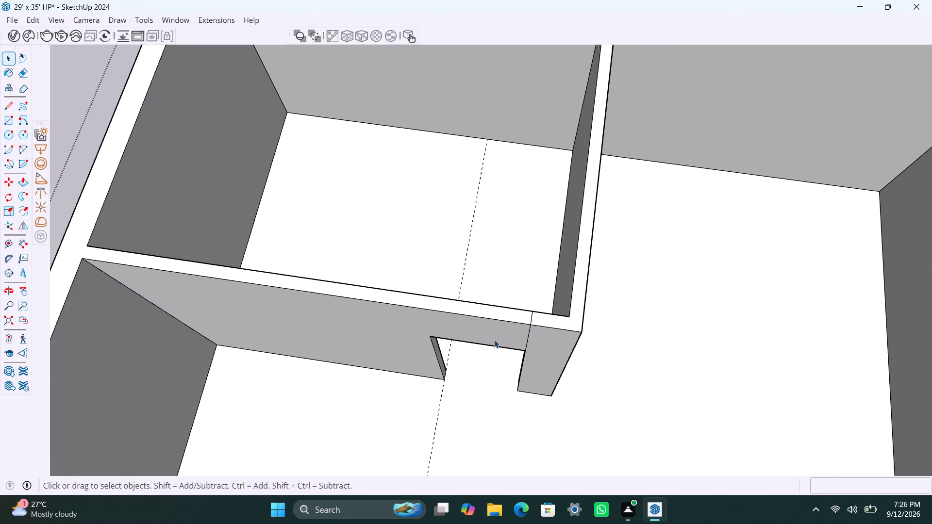
scroll(494, 340, down, 7)
shift+middle_drag(543, 366, 470, 323)
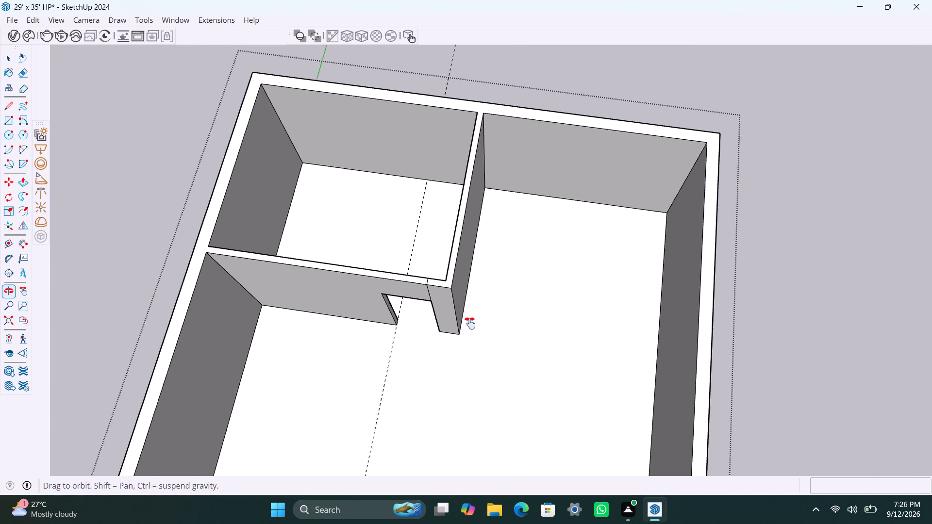
shift+middle_drag(470, 323, 469, 323)
scroll(492, 341, up, 1)
middle_drag(480, 331, 360, 344)
scroll(401, 307, up, 2)
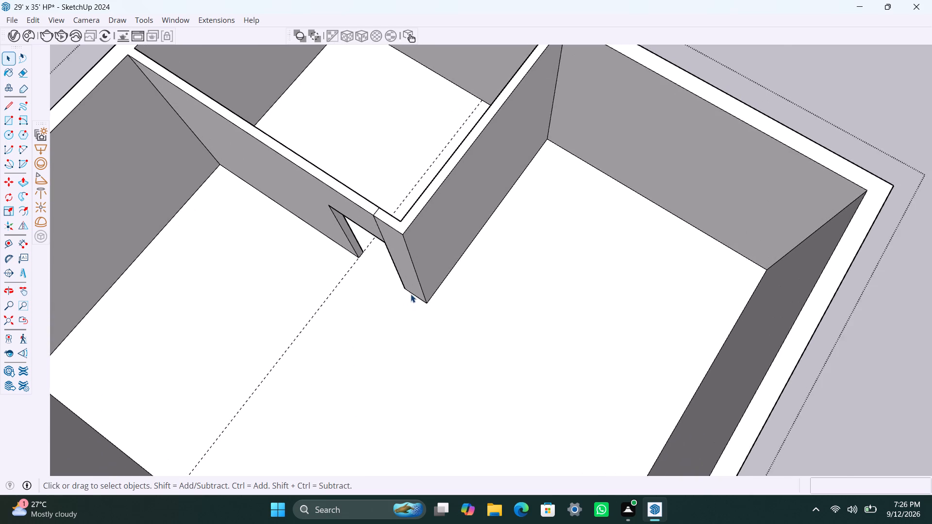
scroll(411, 294, up, 1)
click(421, 285)
key(m)
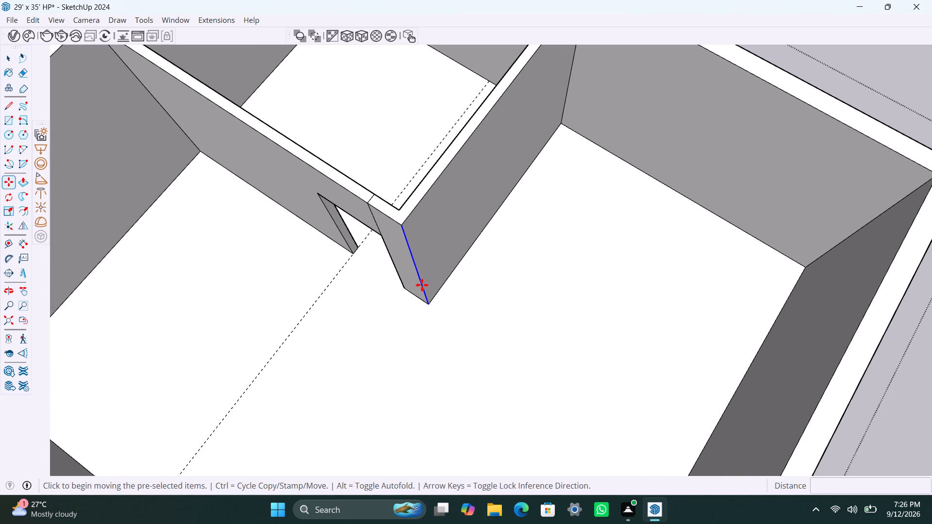
click(433, 305)
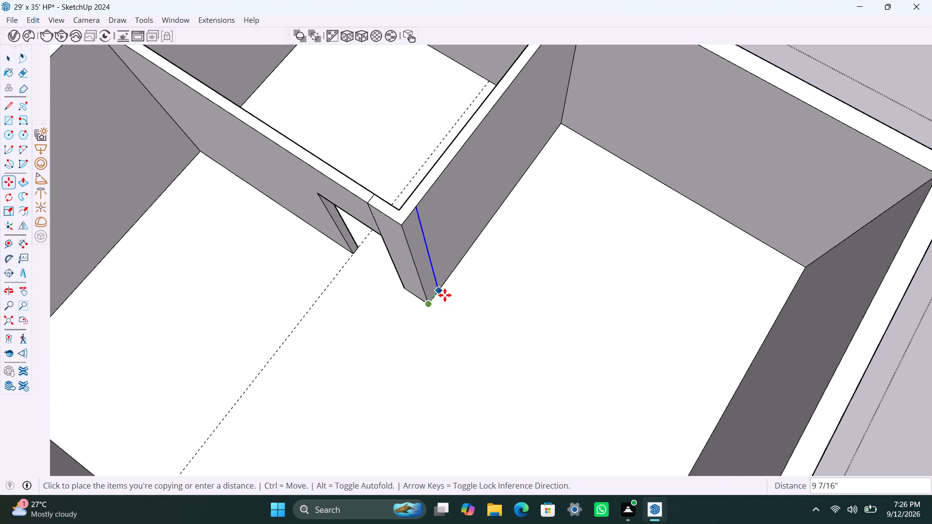
key(4)
text(.5")
key(Return)
Push/Pull the new 4.5" strip 1' into the second room to form a stub in line with the cross partition.
scroll(476, 323, down, 2)
middle_drag(557, 369, 576, 377)
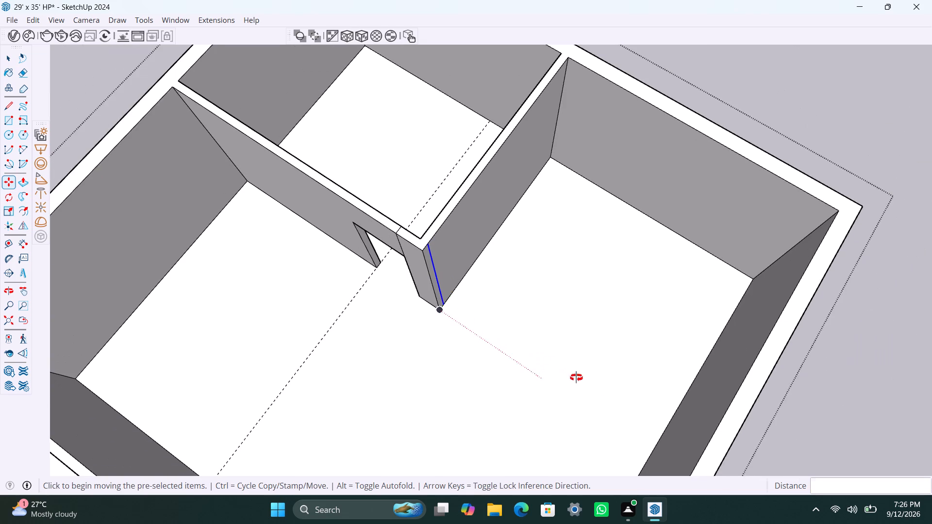
middle_drag(576, 377, 728, 384)
key(space)
scroll(710, 131, up, 1)
scroll(577, 342, down, 1)
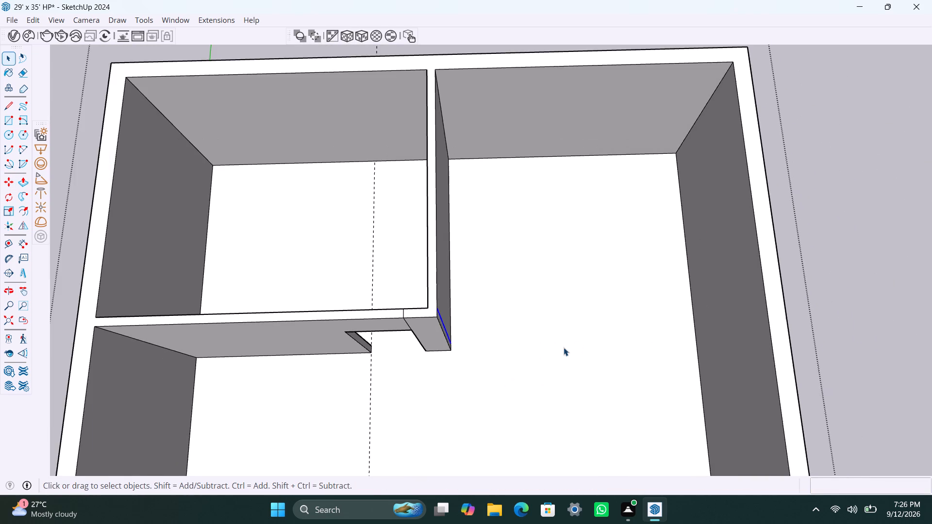
middle_drag(563, 347, 392, 360)
scroll(416, 297, up, 3)
click(406, 293)
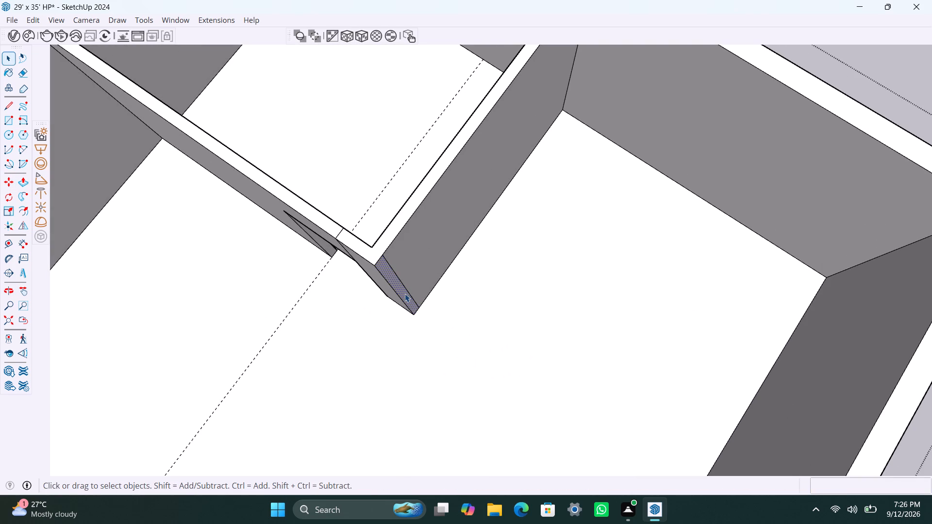
key(p)
click(403, 295)
text(1')
key(Return)
key(space)
Place a guide line 3' from the new stub's end, toward the opposite side wall, for the second door opening.
scroll(442, 324, up, 2)
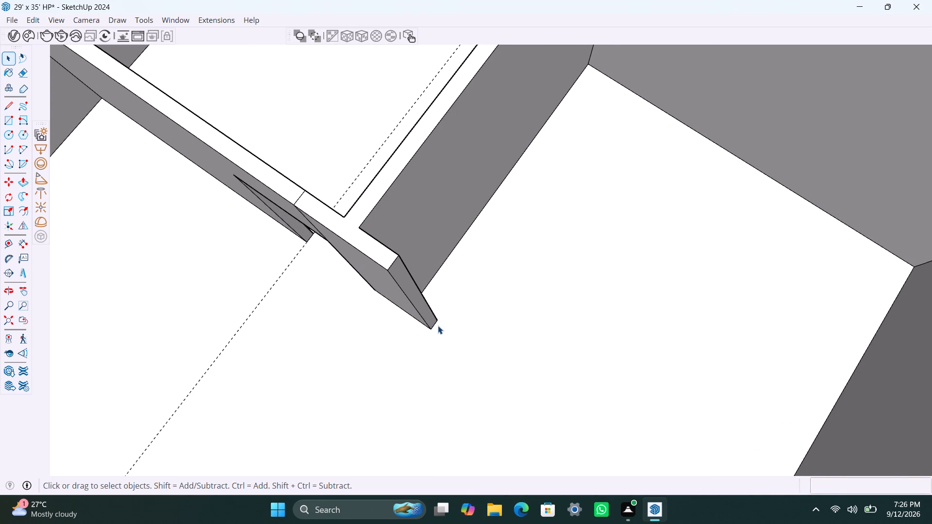
scroll(433, 326, up, 2)
click(433, 326)
key(t)
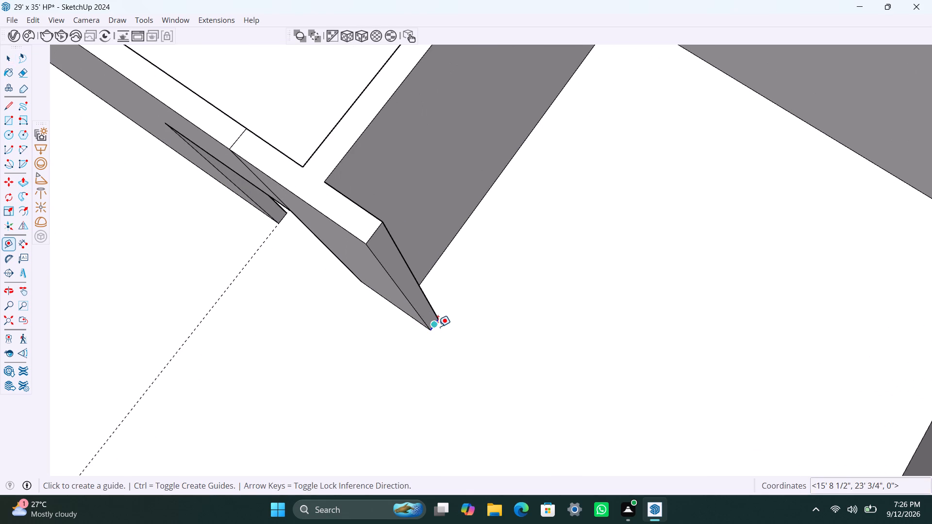
click(438, 327)
text(3')
key(Return)
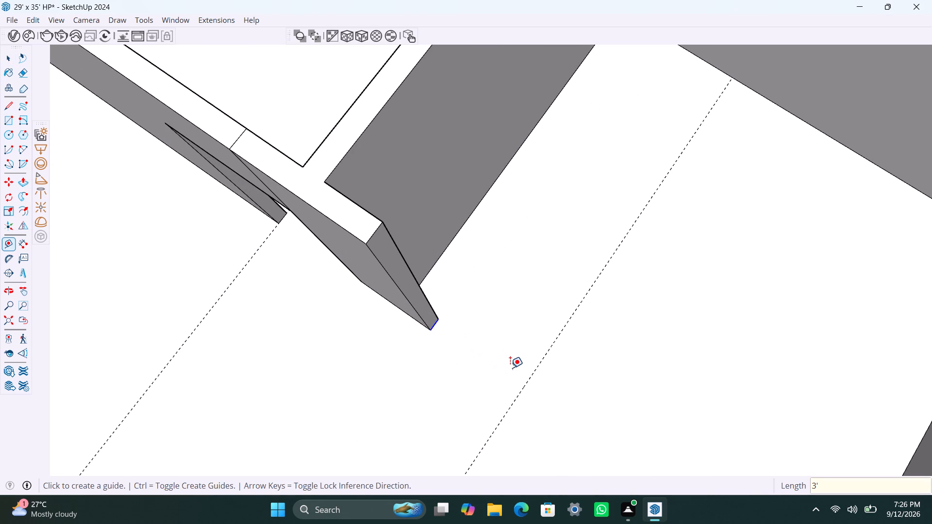
key(space)
Copy the vertical inside corner edge of the second room, where back and side walls meet, 11' along the side wall toward the front.
scroll(513, 375, down, 6)
middle_drag(543, 423, 545, 423)
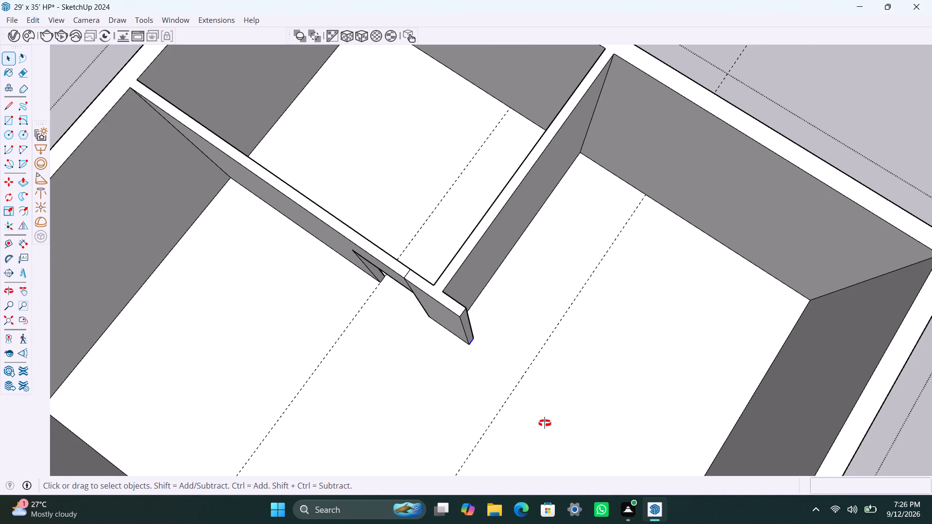
middle_drag(545, 423, 655, 432)
scroll(800, 197, up, 2)
click(799, 169)
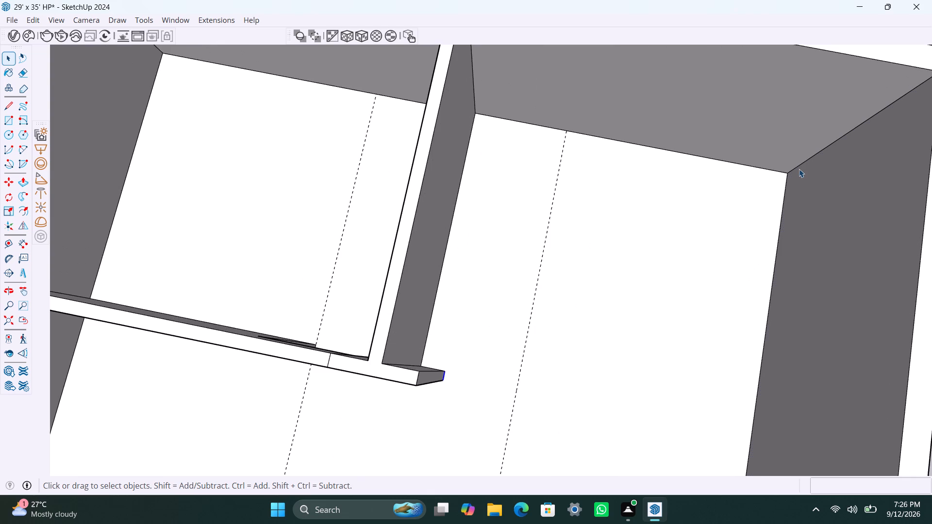
scroll(799, 169, up, 2)
click(798, 167)
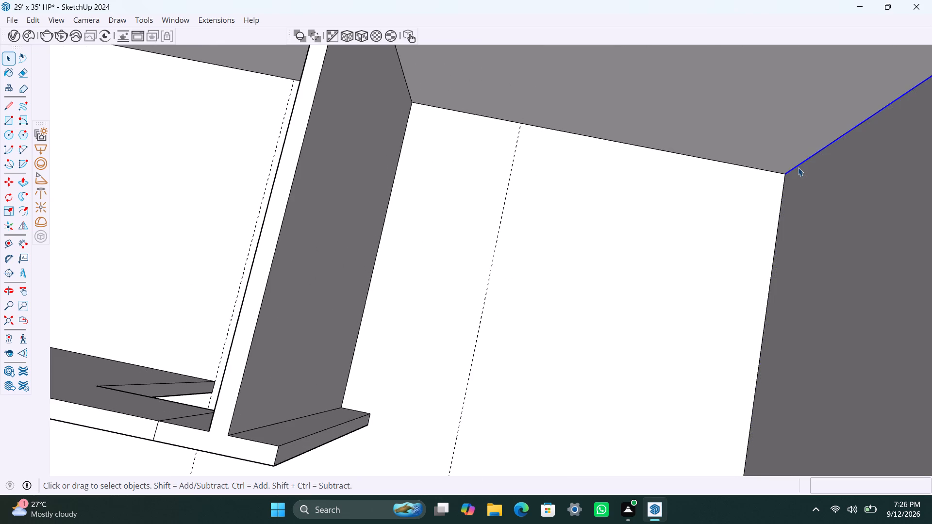
key(m)
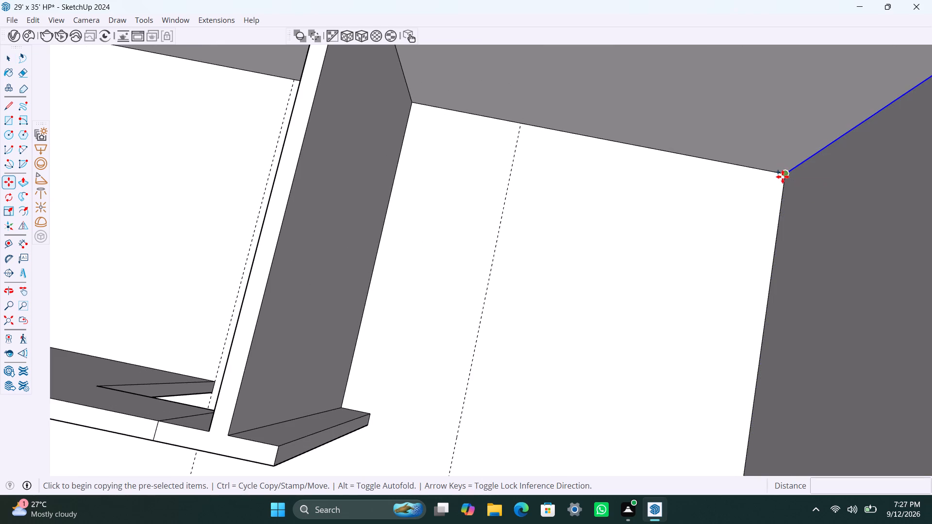
click(782, 177)
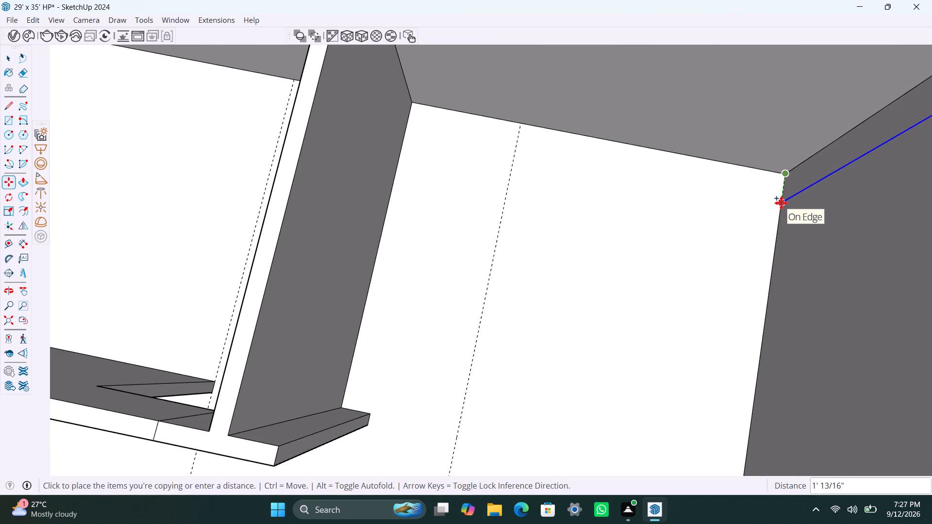
text(11')
key(Return)
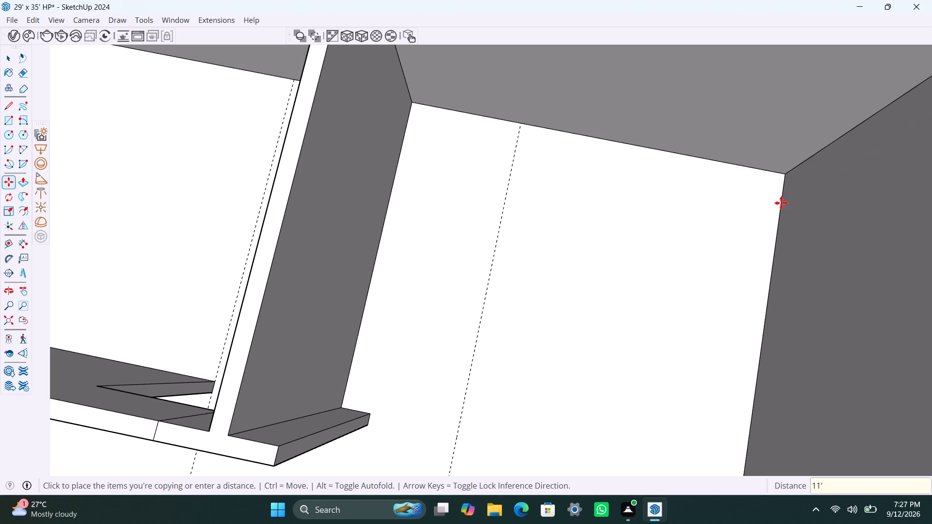
Copy the new vertical edge 4.5" further toward the front to outline the partition's thickness on the side wall.
scroll(742, 283, down, 8)
shift+middle_drag(749, 361, 744, 239)
shift+scroll(744, 239, down, 1)
scroll(740, 275, up, 4)
key(m)
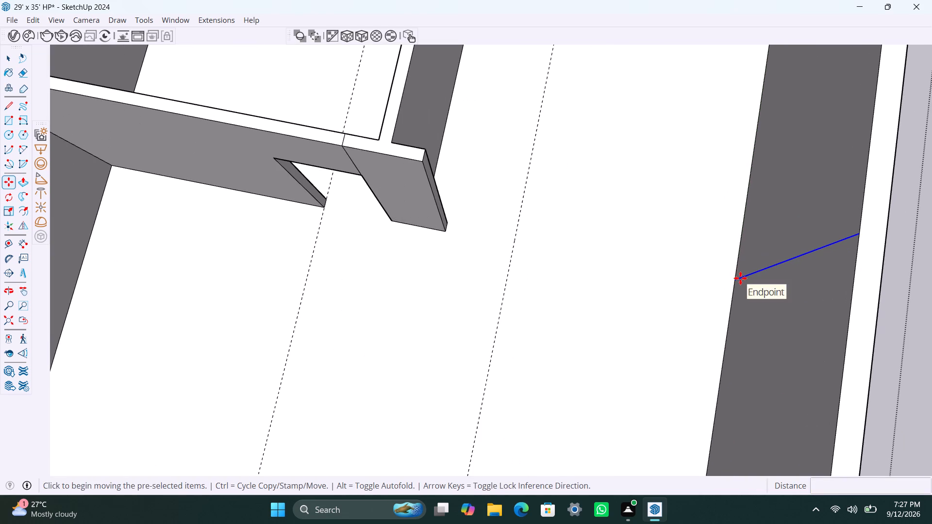
click(735, 279)
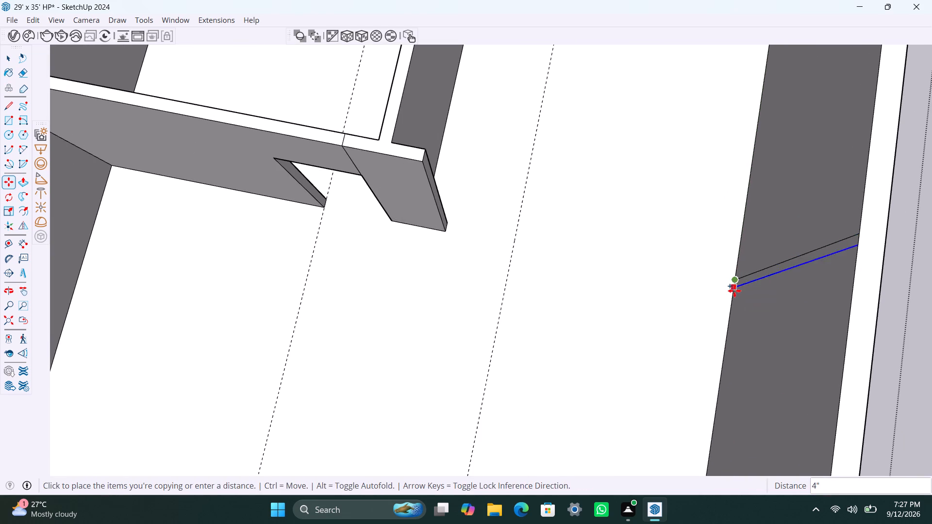
text(4.5")
key(Return)
key(space)
Push/Pull the 4.5" strip on the side wall 9' 6 1/2" to the door guide line to form the second room's front partition.
scroll(756, 267, up, 1)
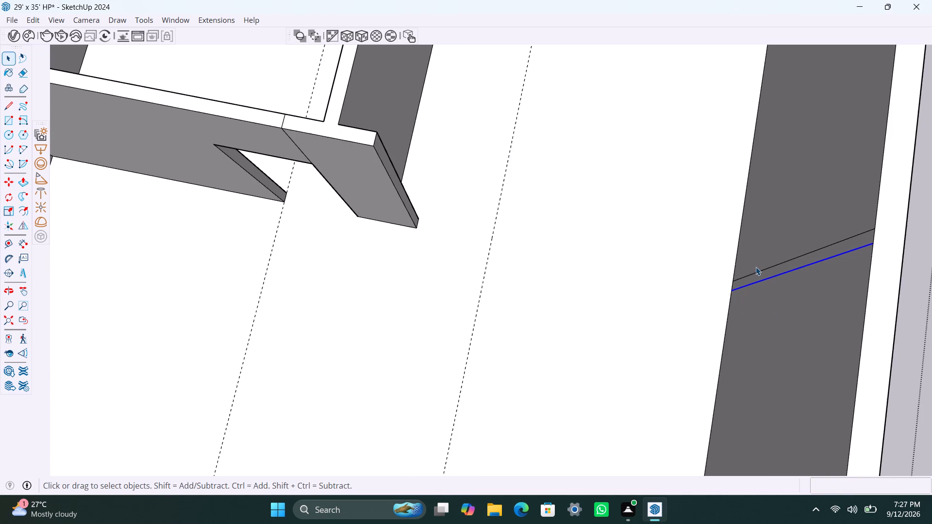
scroll(762, 276, up, 2)
click(762, 276)
key(p)
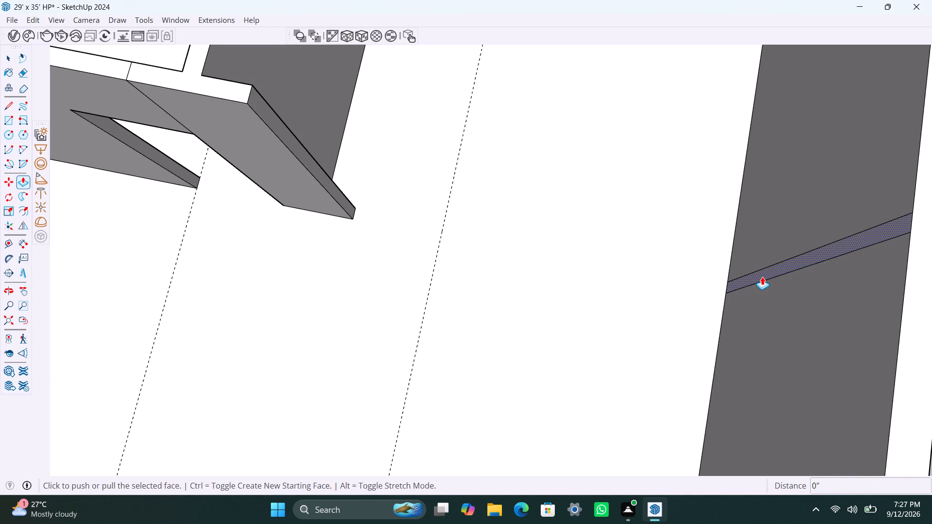
drag(762, 277, 432, 264)
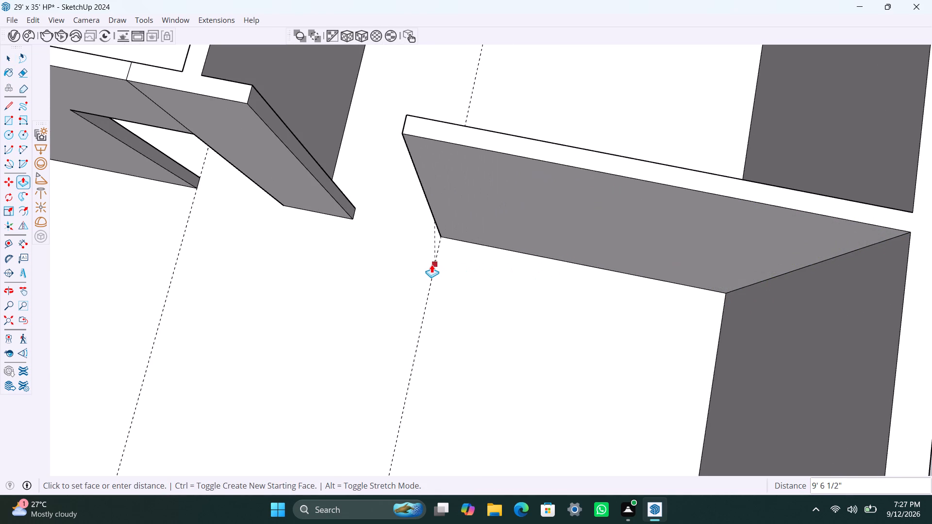
drag(432, 264, 433, 266)
scroll(431, 267, down, 3)
middle_drag(457, 258, 421, 251)
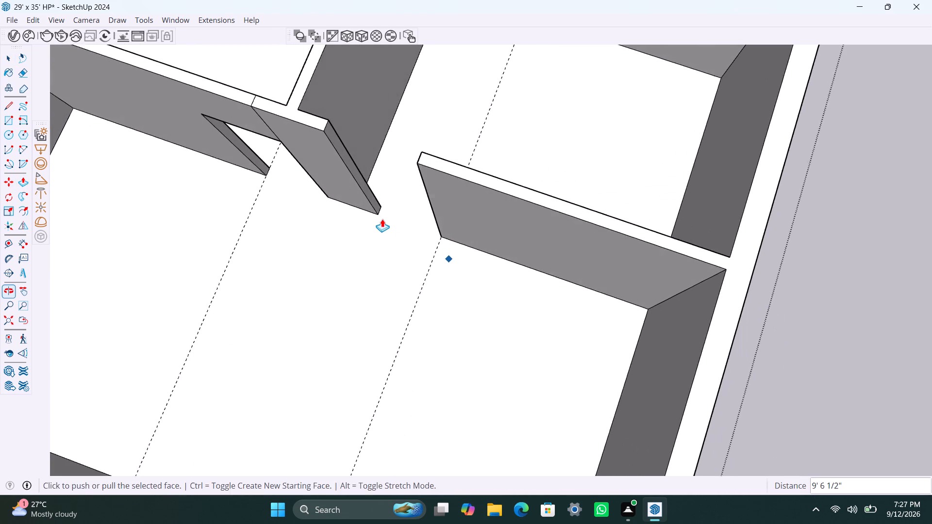
key(space)
Copy the top edge of the stub's end face 3' down to mark the head of the second door opening.
scroll(325, 120, up, 4)
click(325, 128)
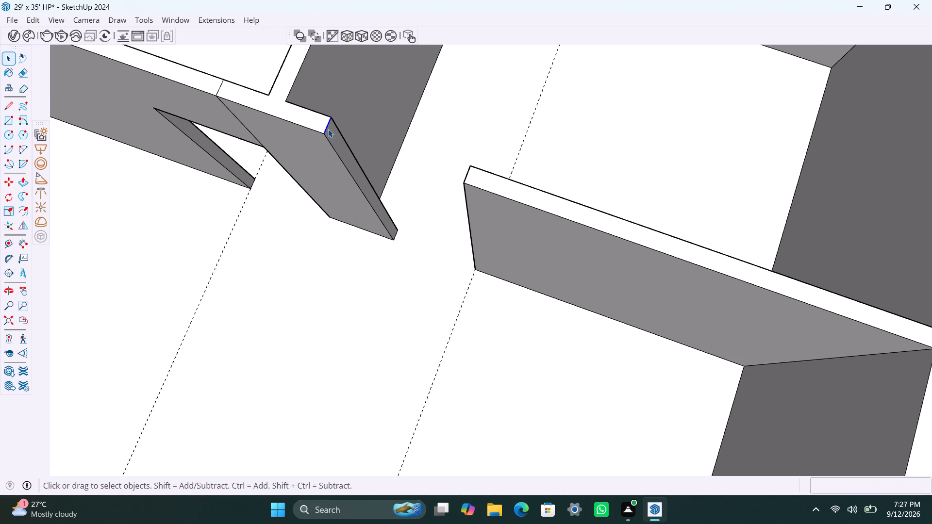
key(m)
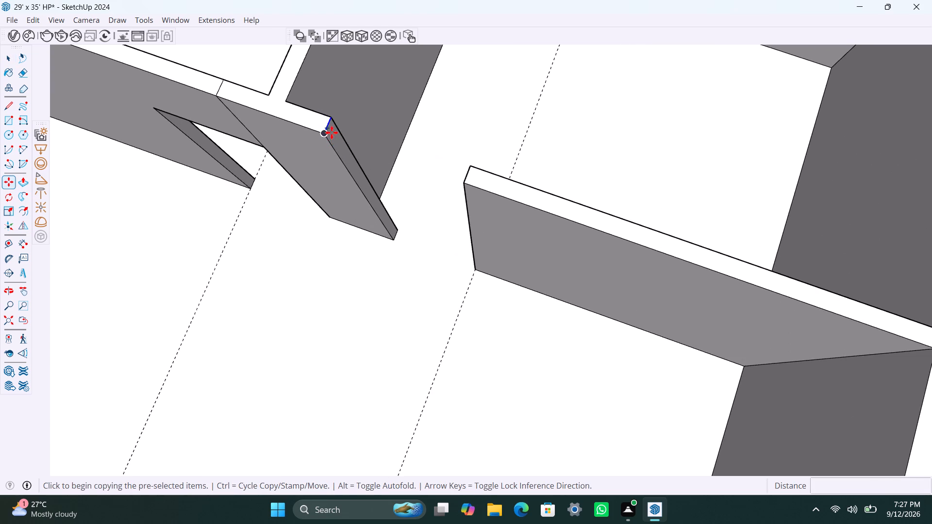
click(321, 132)
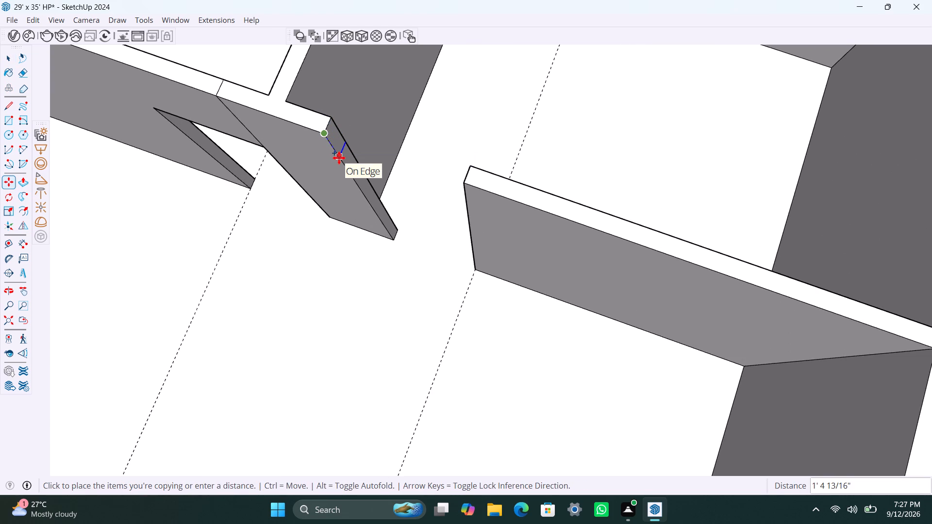
text(3')
key(Return)
key(space)
Push/Pull the upper part of the stub's end face 3' across to the new partition to close the wall above the door opening.
scroll(345, 148, up, 2)
click(345, 148)
key(p)
drag(345, 148, 439, 166)
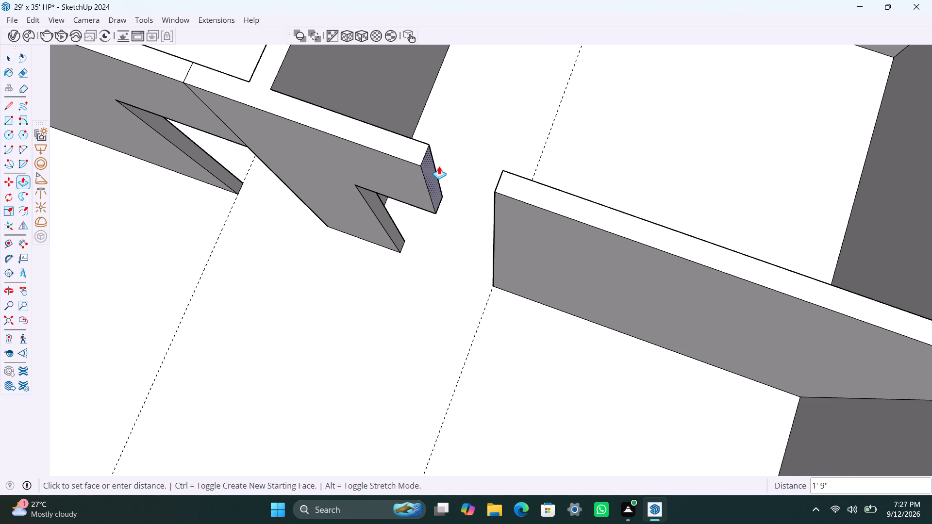
drag(439, 166, 504, 189)
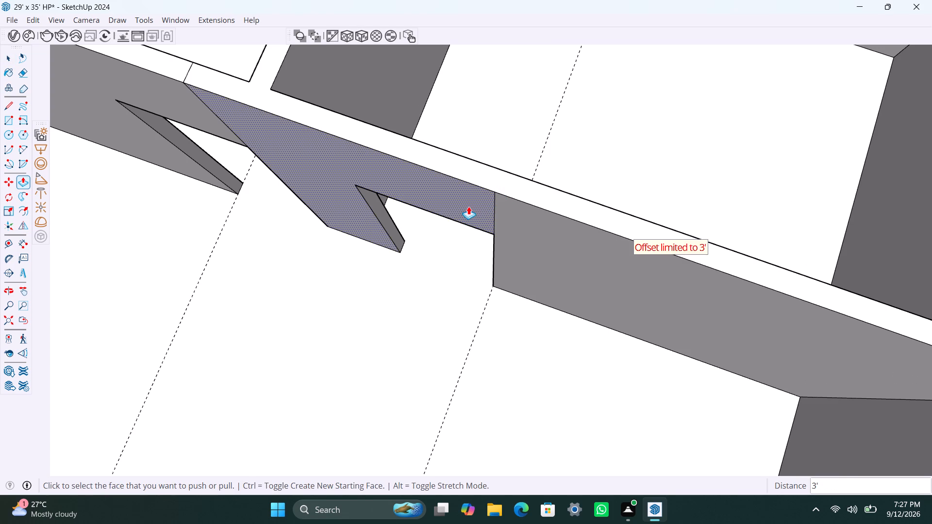
Save the model.
key(ctrl+s)
key(space)
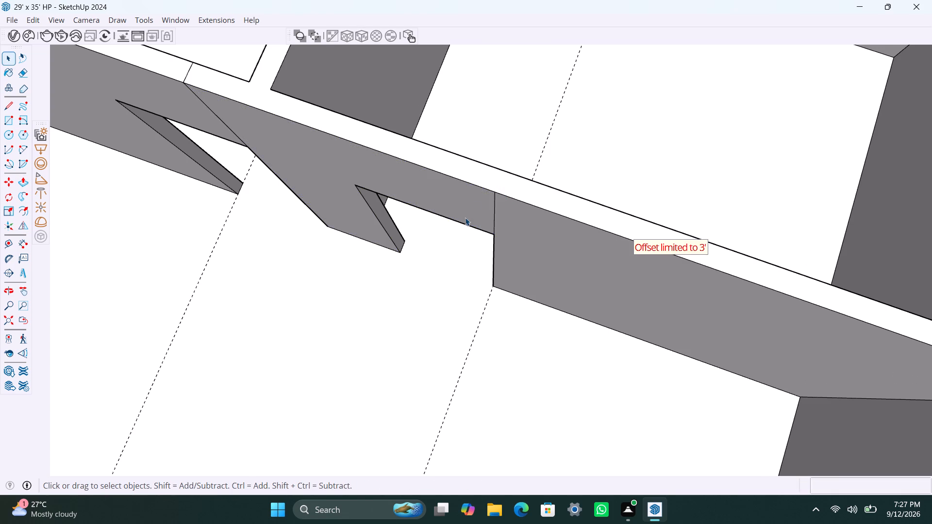
Copy the front room's vertical corner edge, where the cross partition meets the side wall behind the recess, 6' along the cross partition.
scroll(456, 273, down, 12)
middle_drag(483, 330, 541, 253)
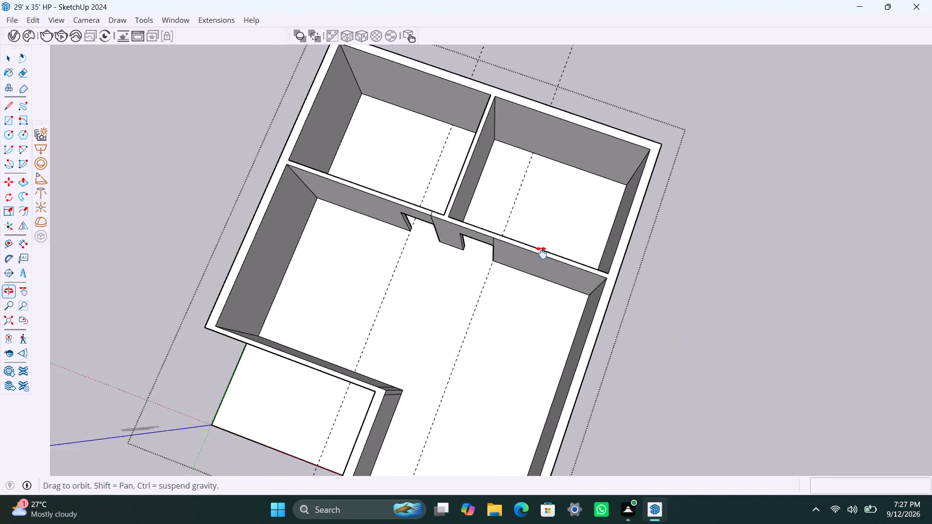
middle_drag(541, 253, 544, 251)
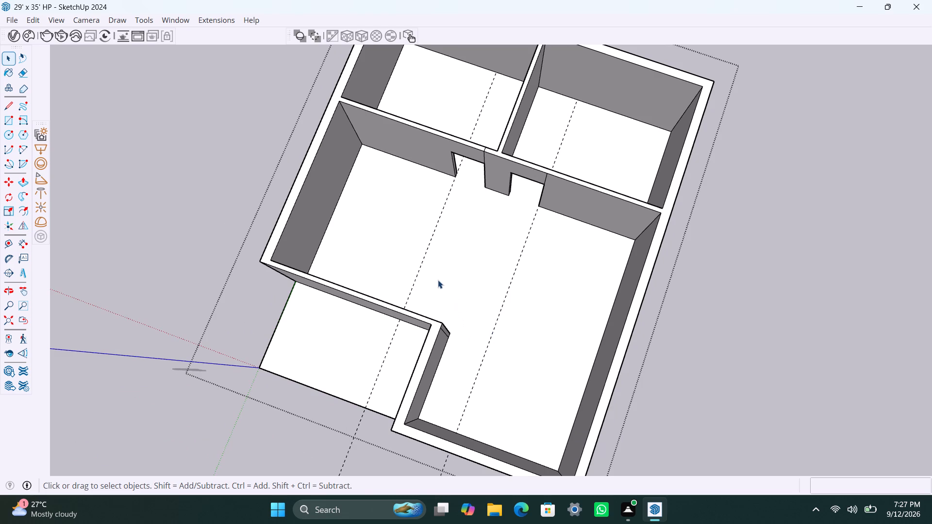
scroll(440, 310, up, 1)
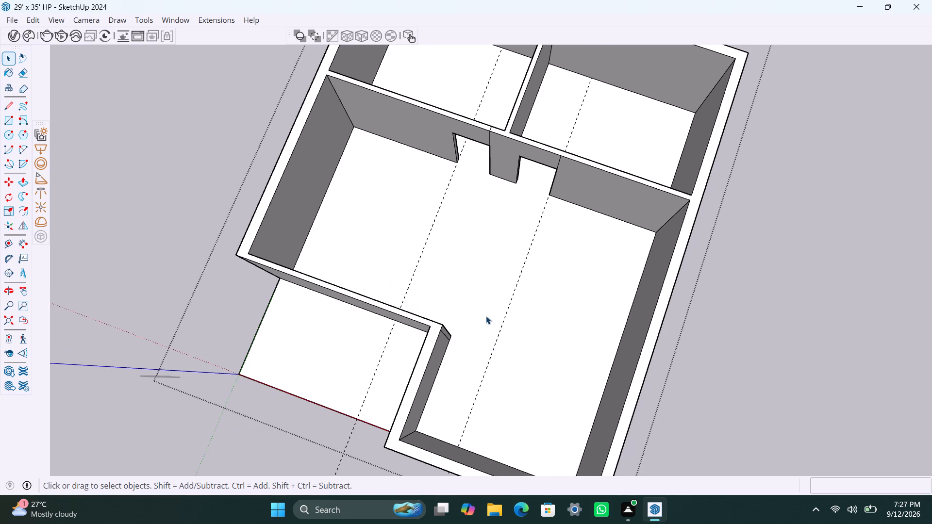
middle_drag(512, 298, 567, 267)
scroll(523, 225, down, 2)
middle_drag(478, 259, 537, 284)
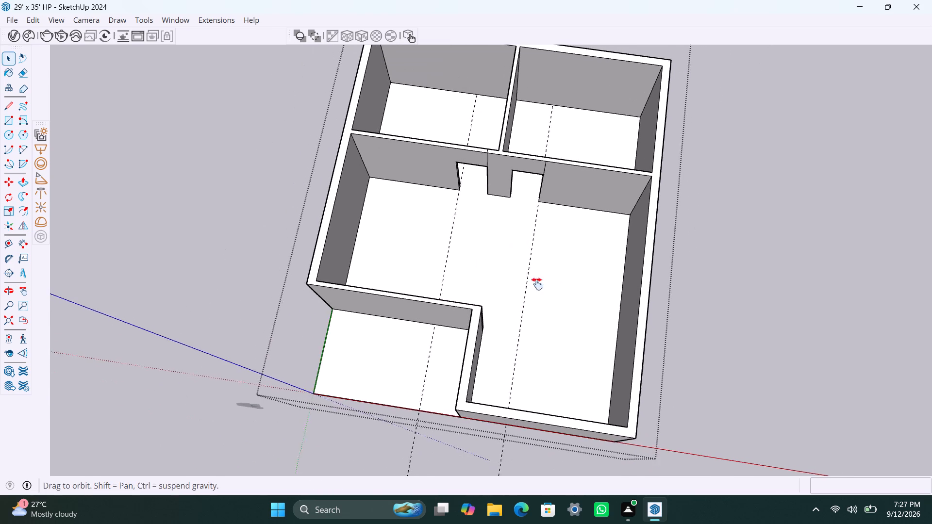
middle_drag(537, 284, 542, 286)
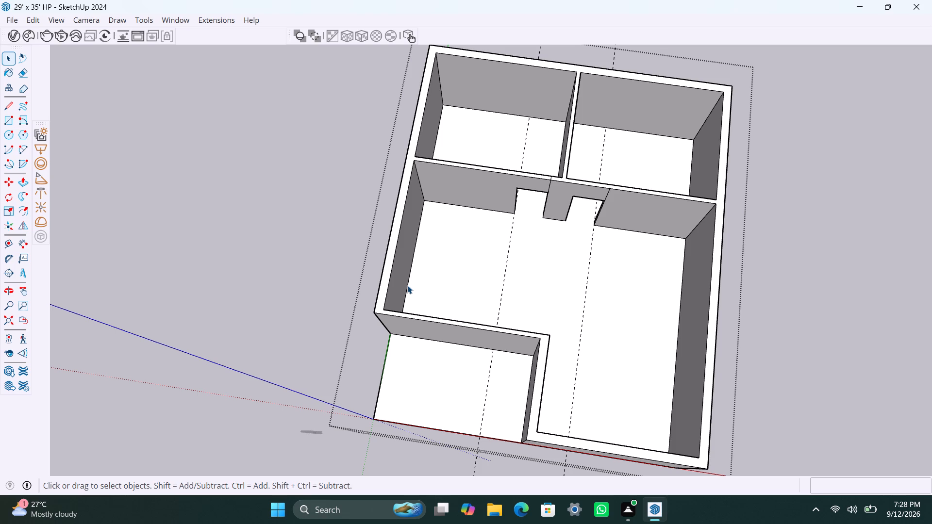
scroll(418, 259, up, 2)
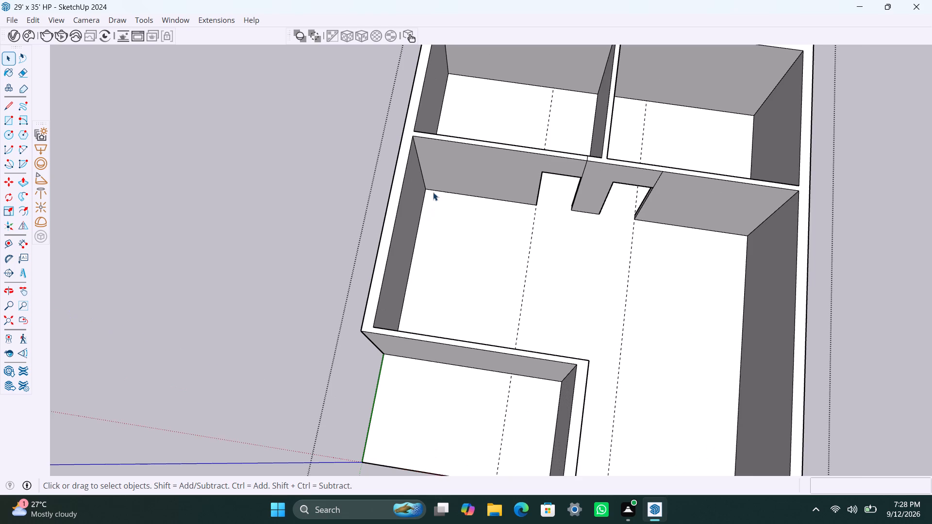
scroll(428, 188, up, 1)
click(425, 185)
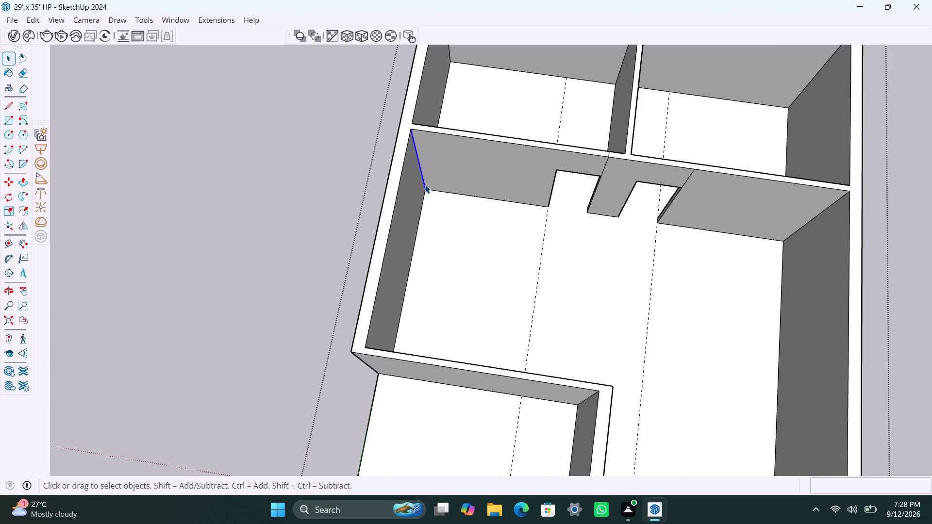
key(m)
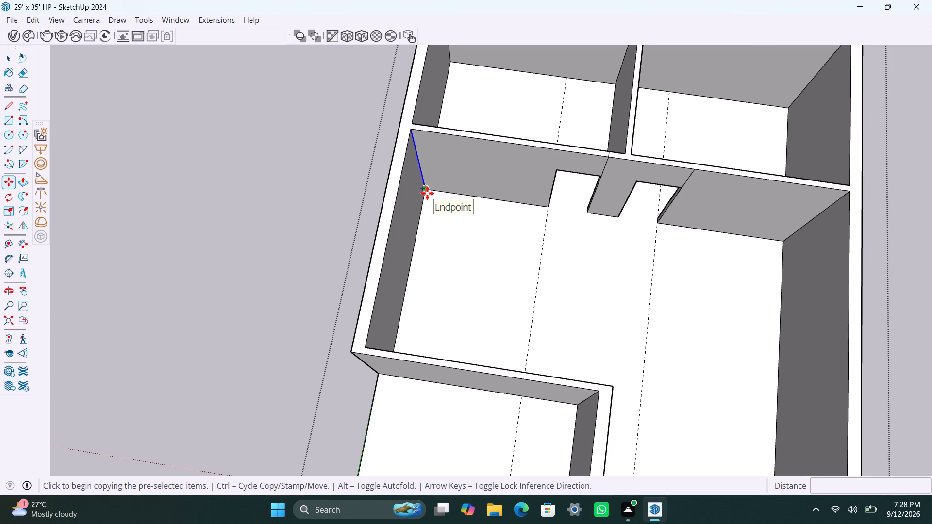
click(427, 193)
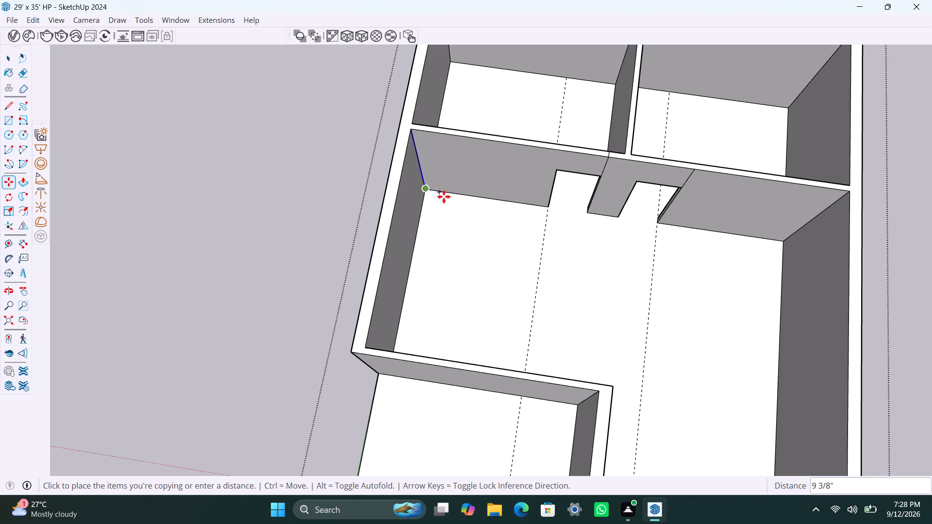
text(6')
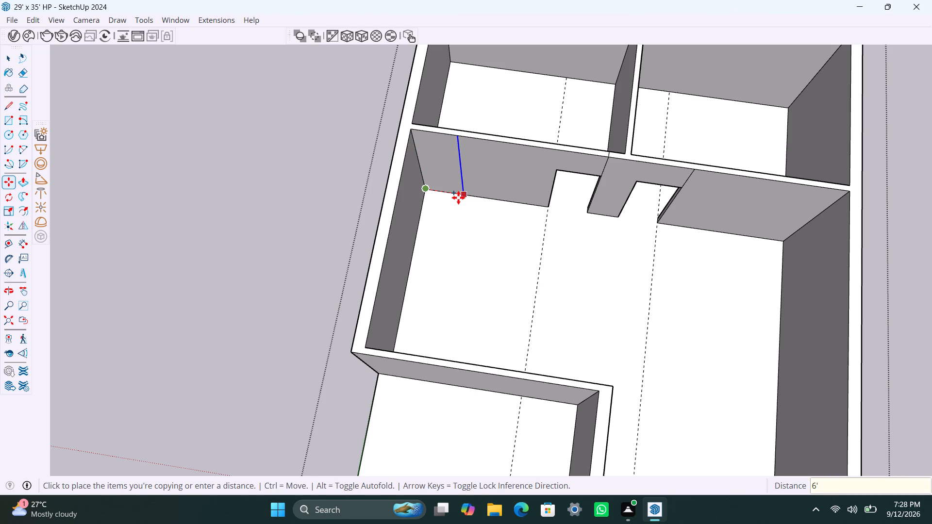
key(Return)
Copy the new vertical edge 4.5" further along the cross partition, toward the door openings.
key(m)
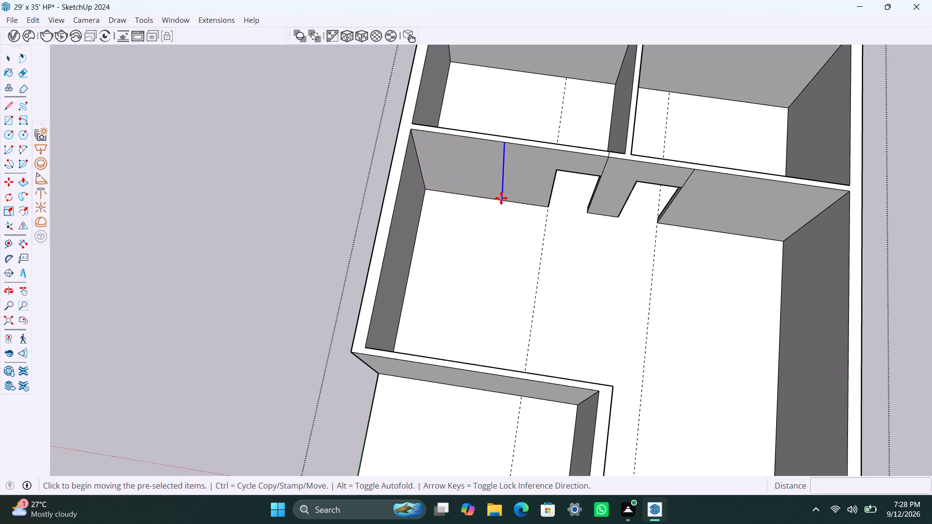
click(499, 197)
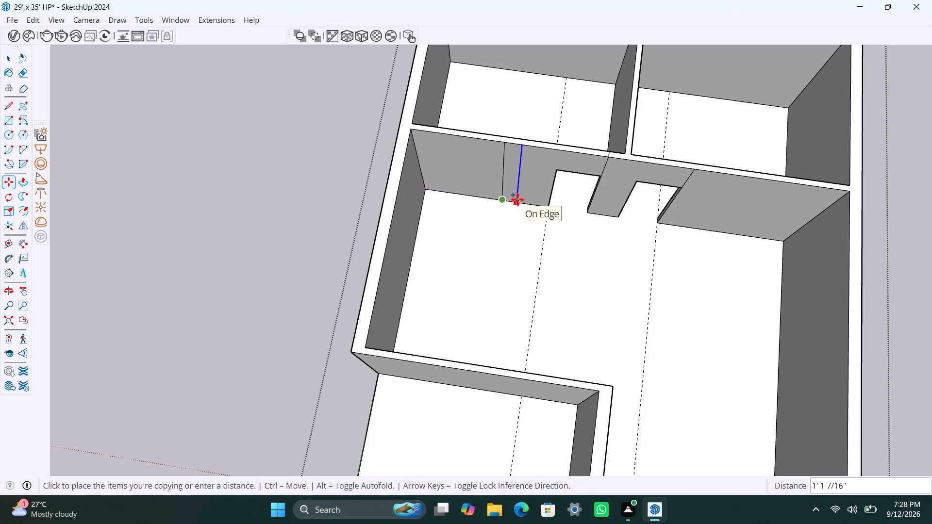
text(4.5")
key(Return)
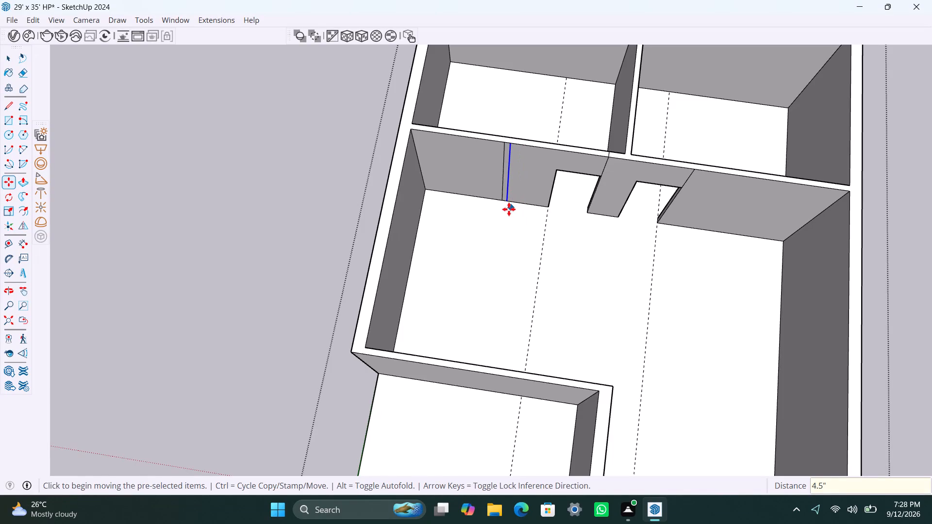
key(space)
Push/Pull the new 4.5" strip on the cross partition 10'4.5" into the front room to form a partition.
scroll(505, 189, up, 4)
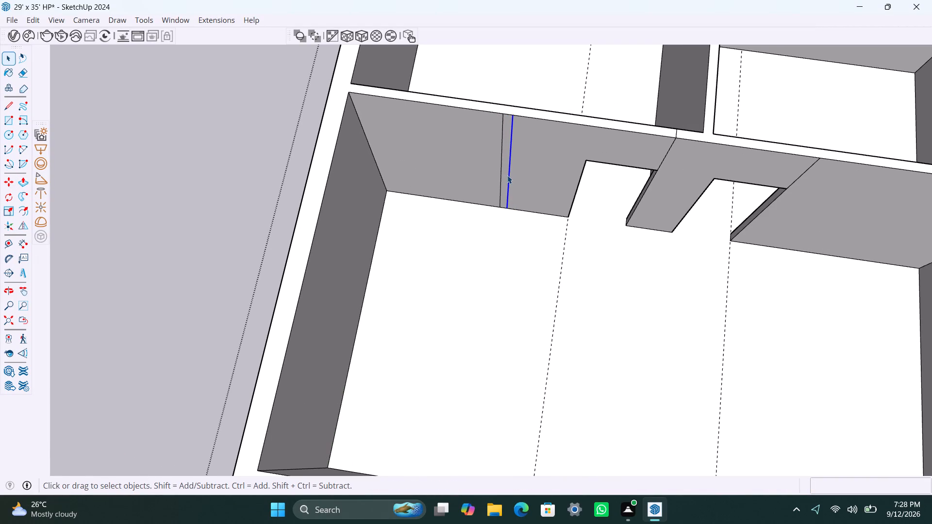
click(504, 165)
key(p)
drag(504, 165, 497, 192)
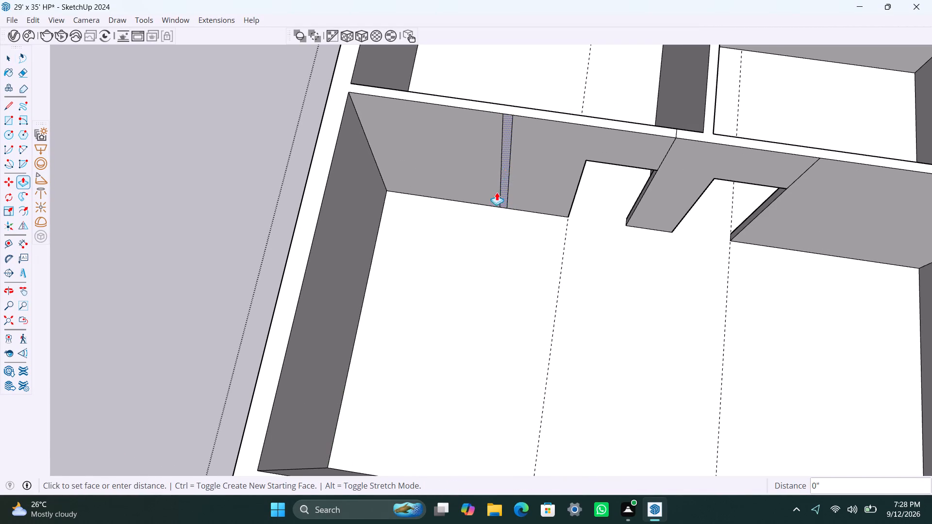
drag(497, 192, 484, 272)
key(1)
key(0)
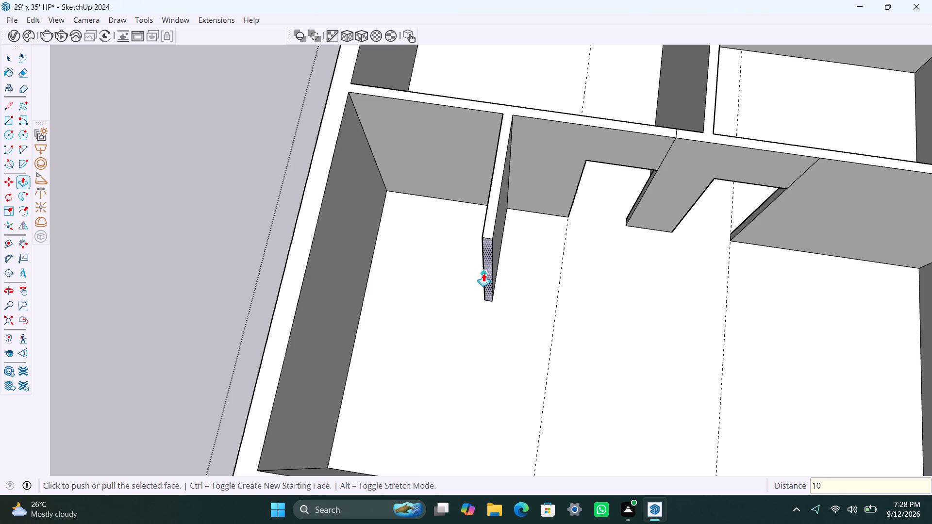
text('4.5")
key(Return)
key(space)
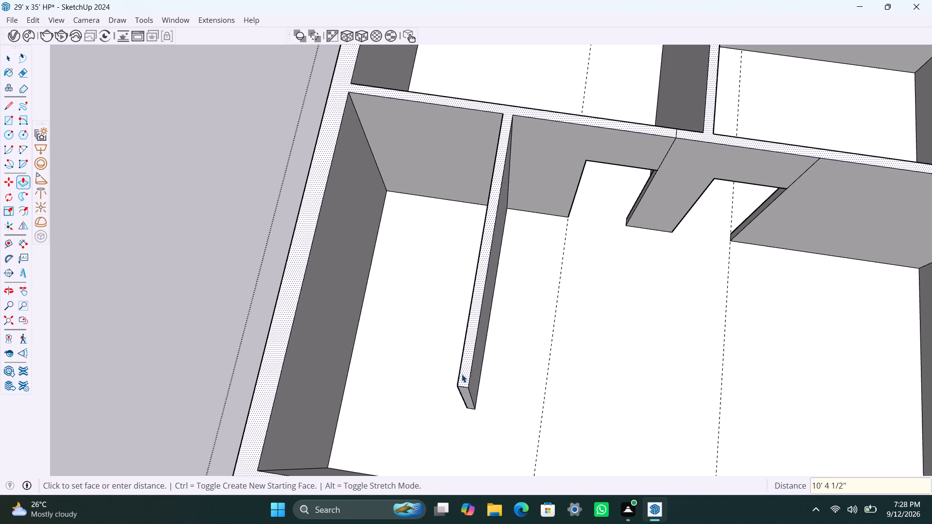
Undo the Push/Pull of the 4.5" partition strip into the front room.
scroll(464, 381, down, 1)
middle_drag(464, 388, 648, 335)
scroll(586, 340, up, 2)
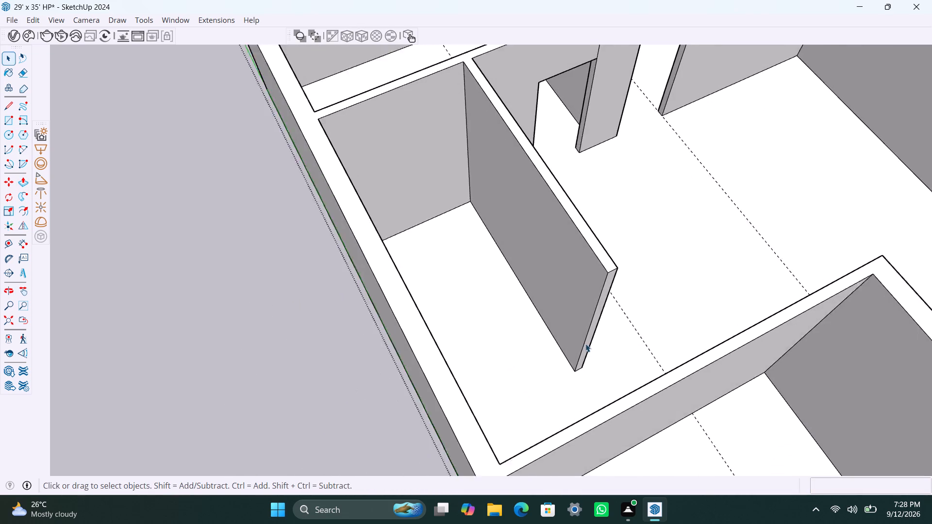
middle_drag(548, 384, 616, 400)
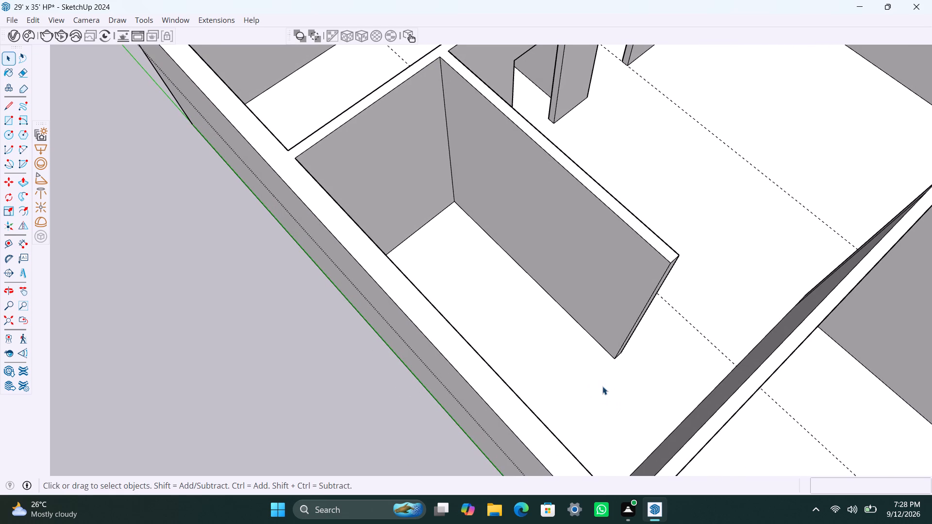
key(ctrl+z)
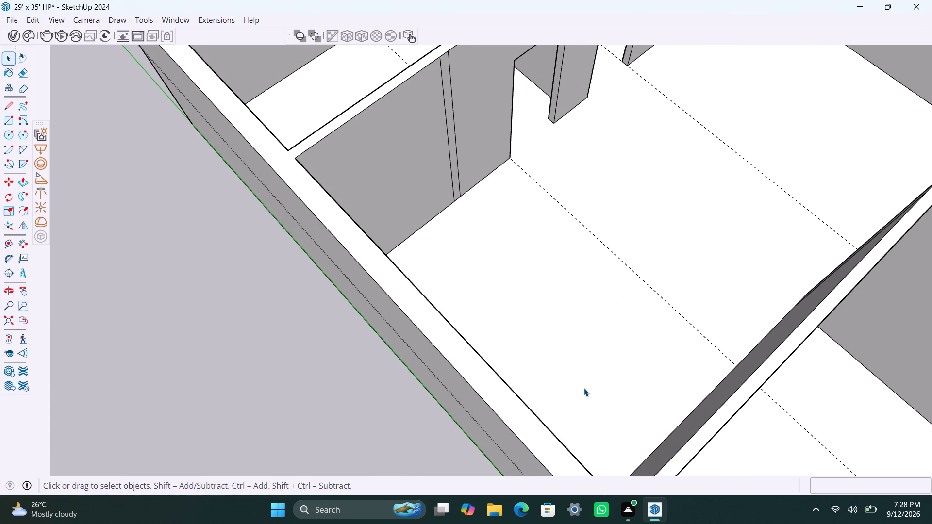
Copy the vertical corner edge where the cross partition meets the side wall 10'4.5" along the side wall.
scroll(557, 302, down, 3)
middle_drag(557, 302, 381, 318)
scroll(414, 253, up, 1)
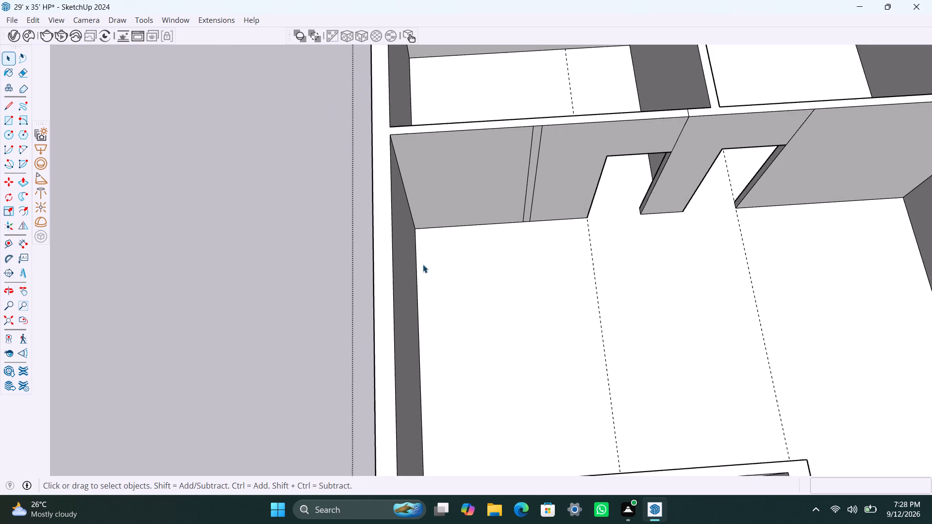
middle_drag(449, 300, 350, 306)
scroll(428, 221, up, 3)
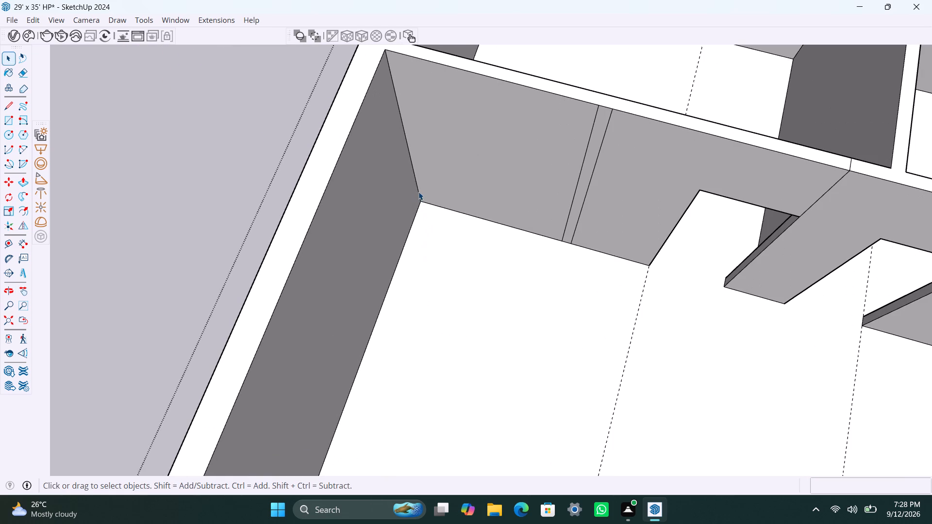
click(418, 192)
key(m)
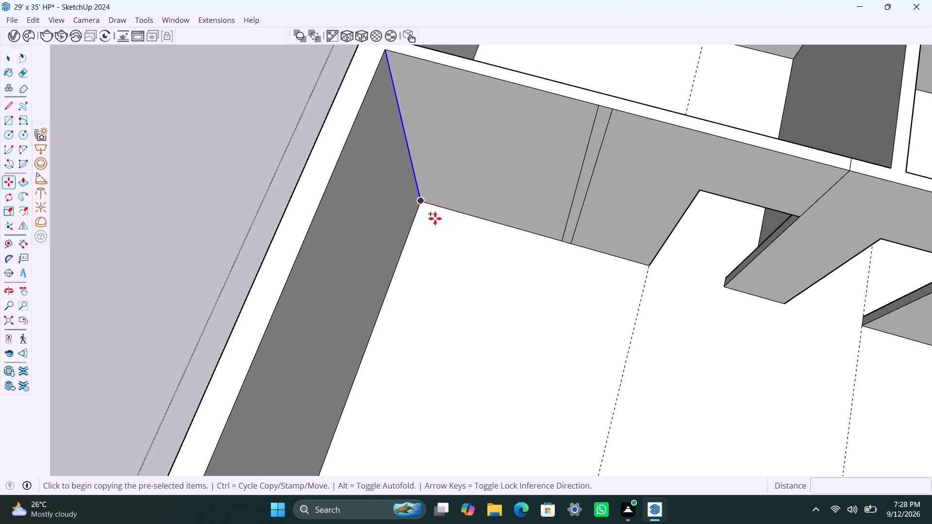
drag(423, 206, 421, 214)
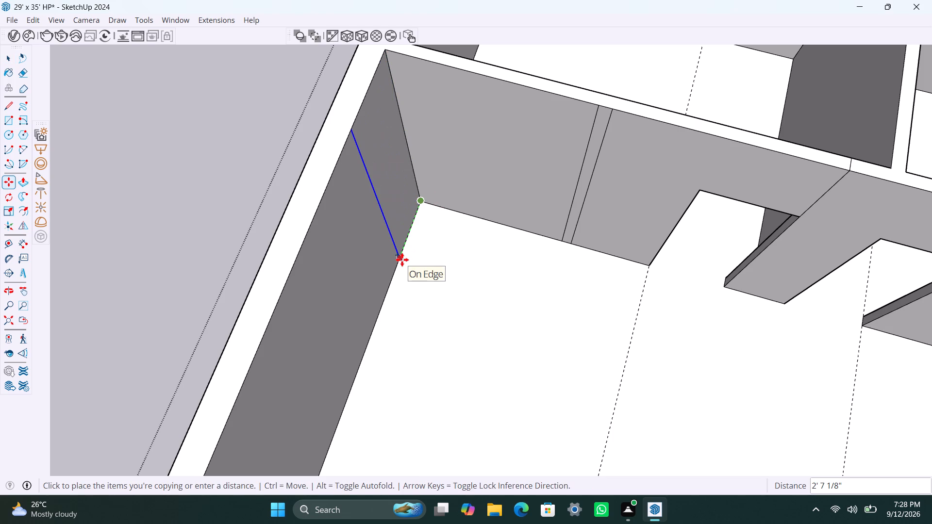
text(10'4.5")
key(Return)
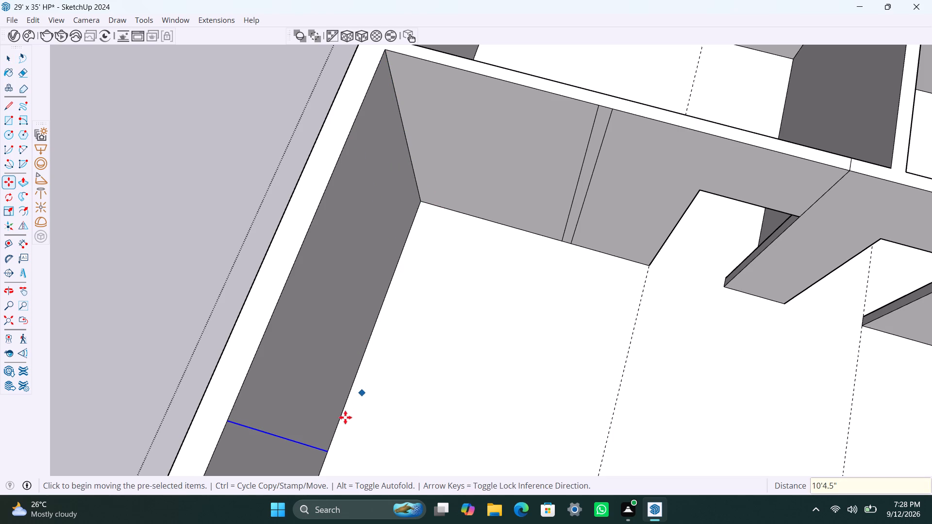
Copy the new vertical edge on the side wall 4.5" back toward the cross partition.
click(328, 455)
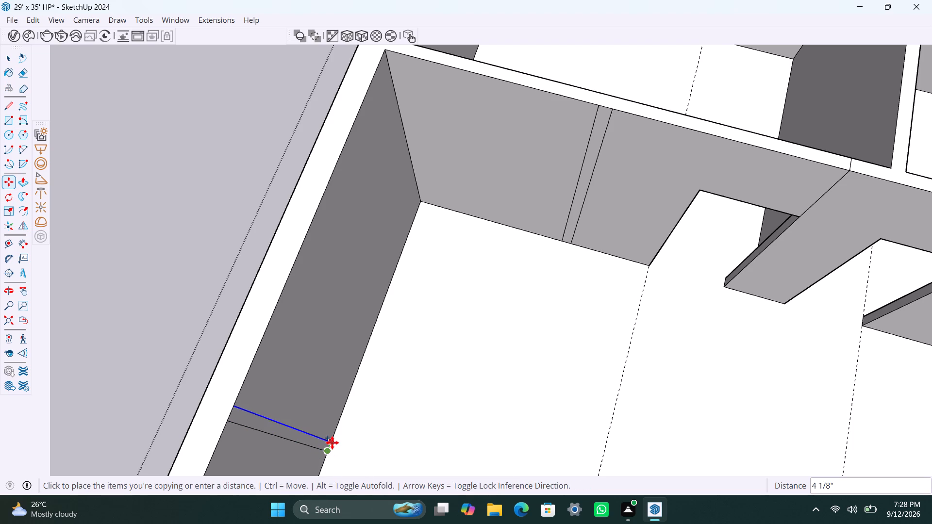
text(4.5)
key(shift+quotedbl)
key(Return)
key(space)
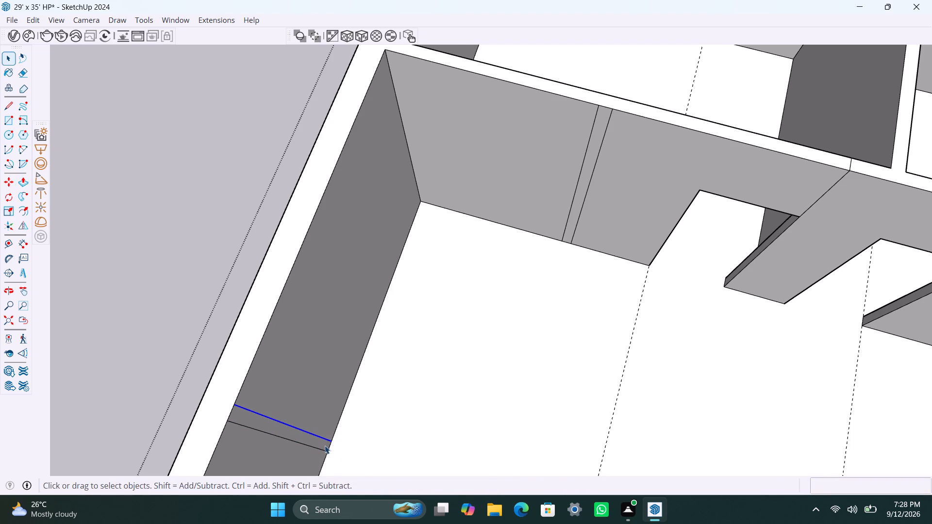
Push/Pull the 4.5" strip on the side wall 6'4.5" into the front room to form a partition.
click(304, 436)
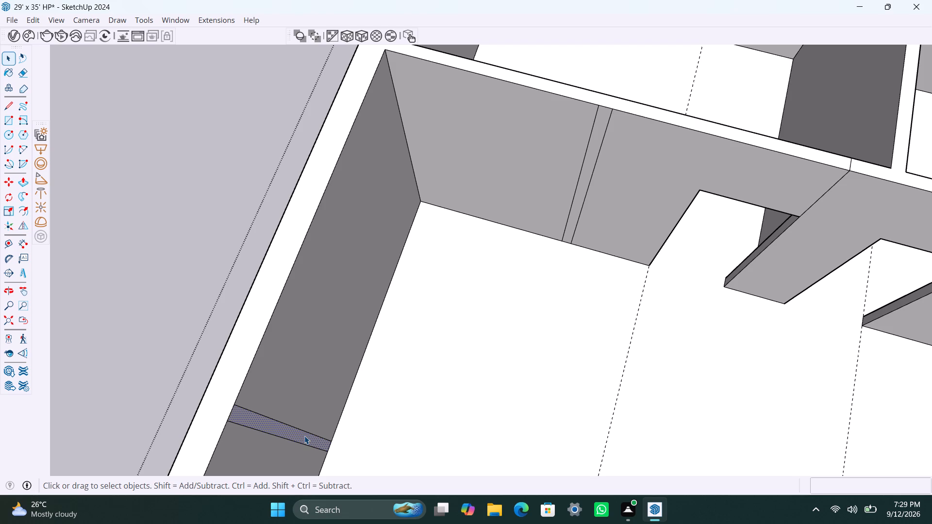
scroll(304, 436, down, 1)
shift+middle_drag(304, 436, 284, 343)
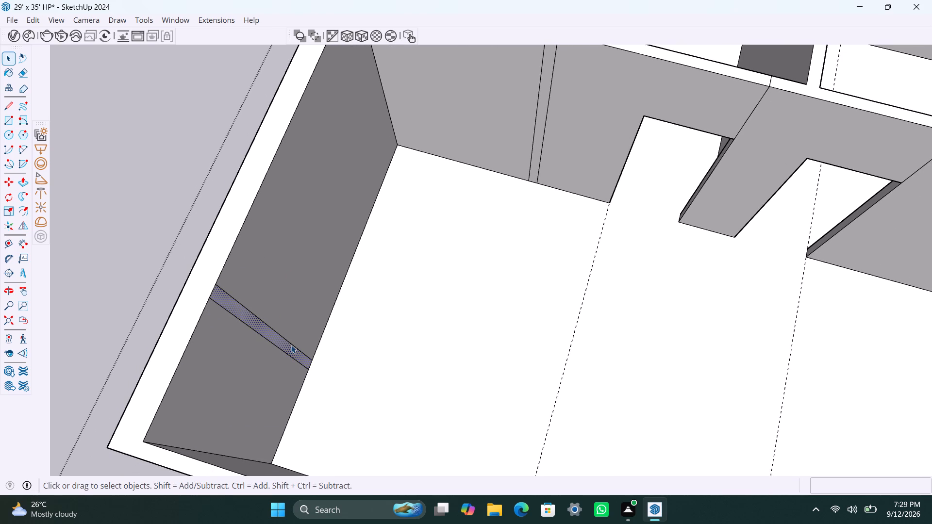
key(p)
click(291, 347)
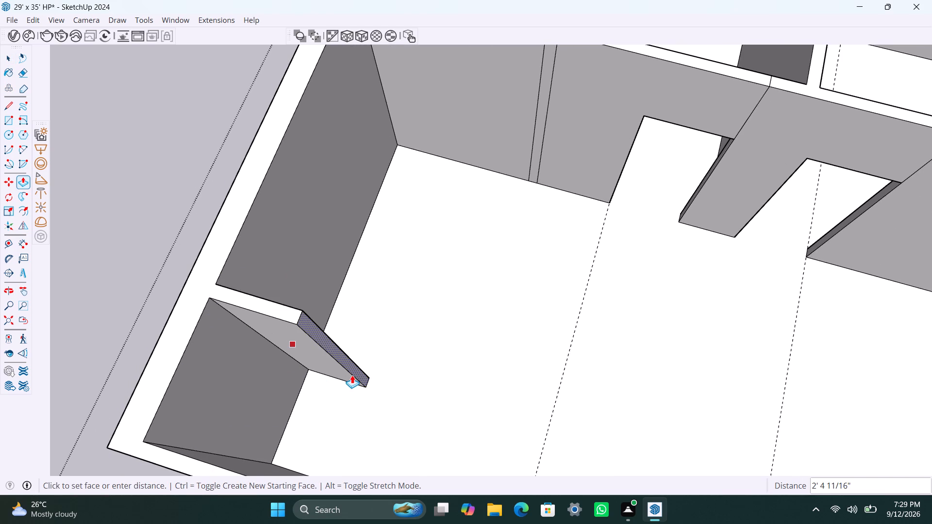
text(6')
key(4)
text(.5")
key(Return)
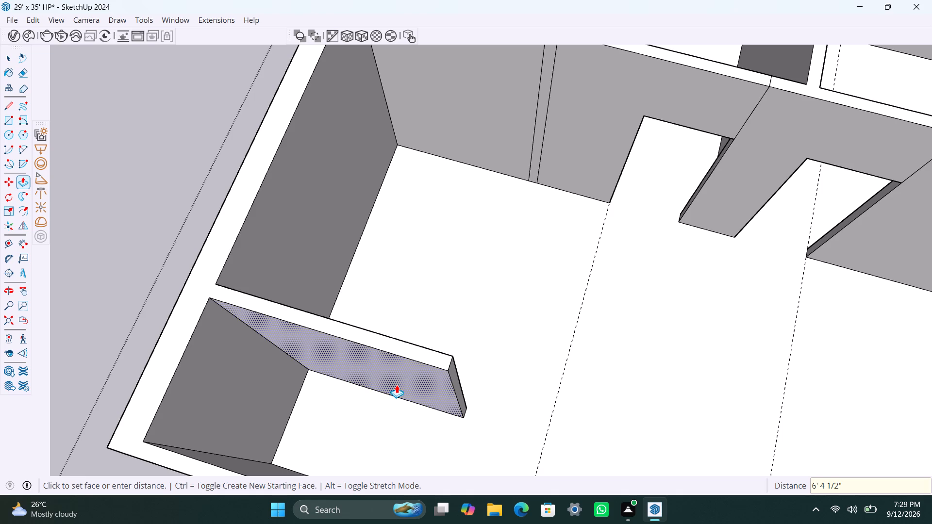
key(space)
Copy the new partition's vertical end edge 4.5" back along its face that looks toward the cross partition.
scroll(507, 342, down, 2)
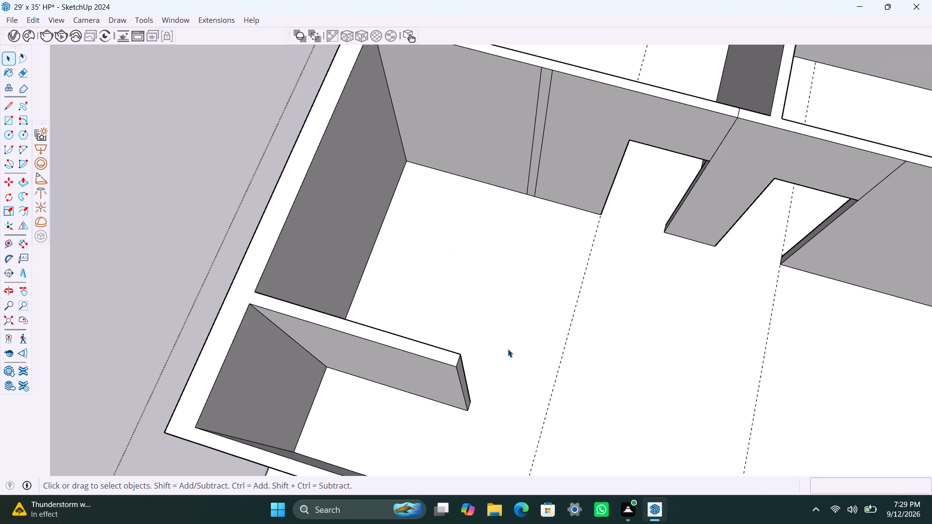
middle_drag(508, 352, 201, 424)
scroll(367, 297, up, 2)
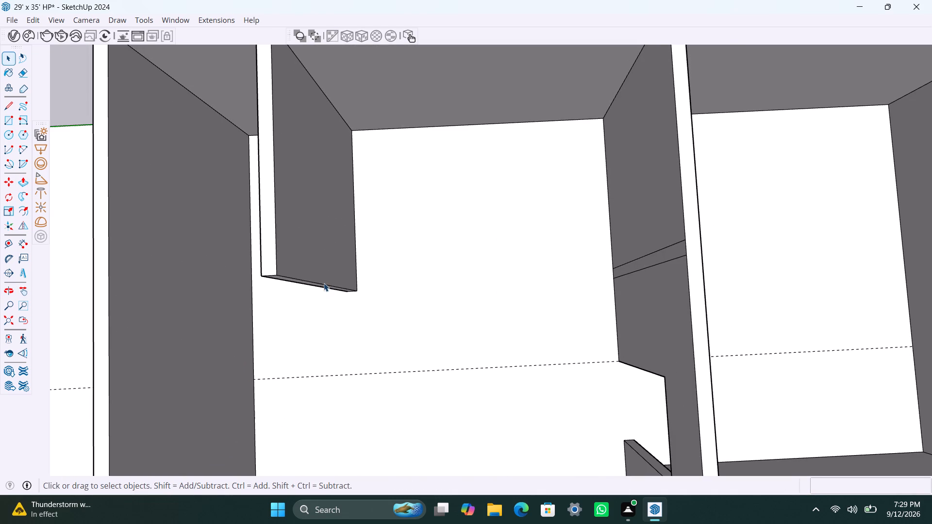
scroll(324, 274, up, 3)
click(302, 286)
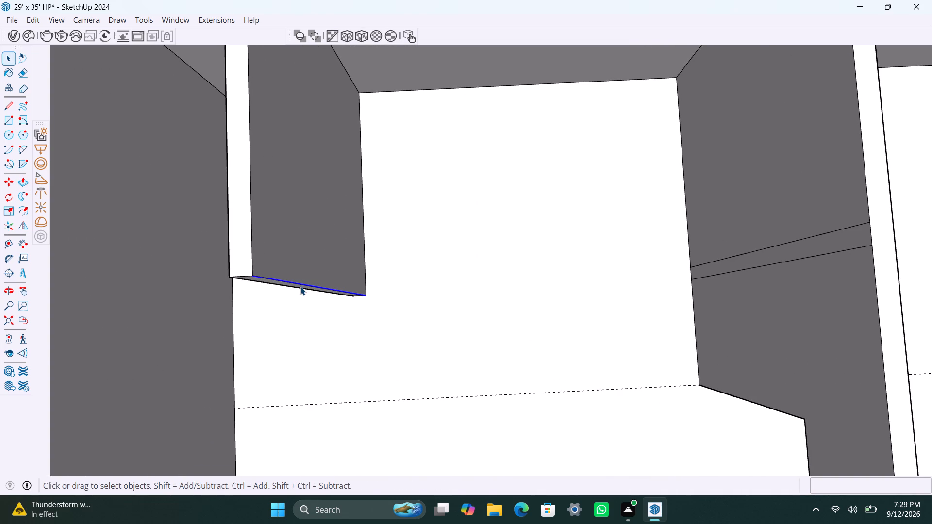
key(m)
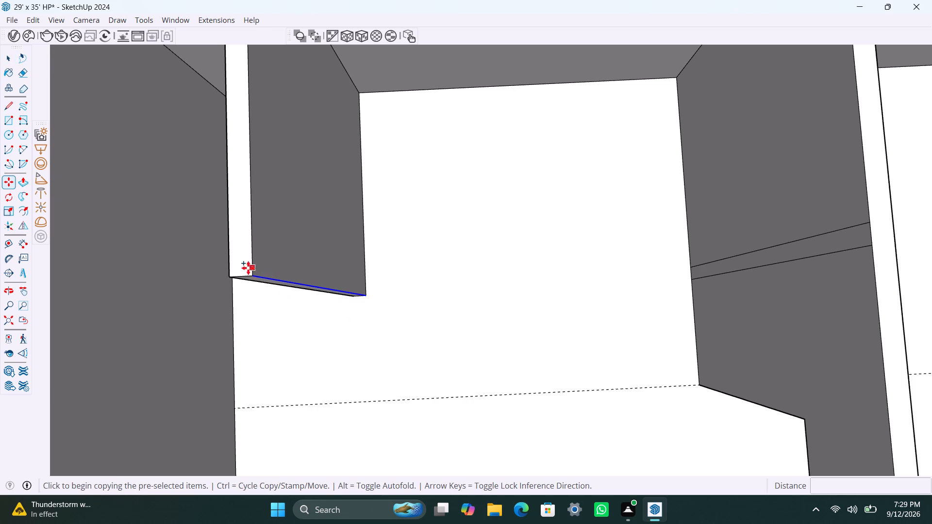
click(253, 274)
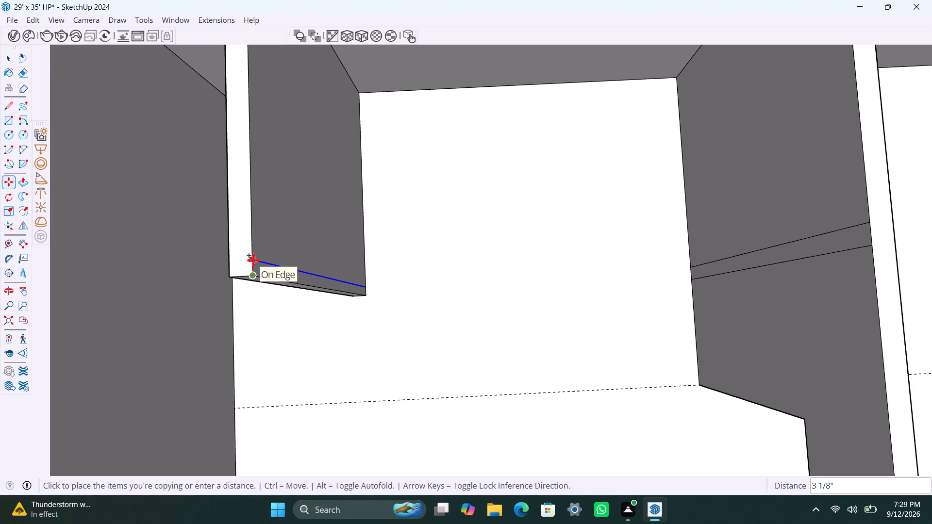
text(4.5")
key(Return)
key(space)
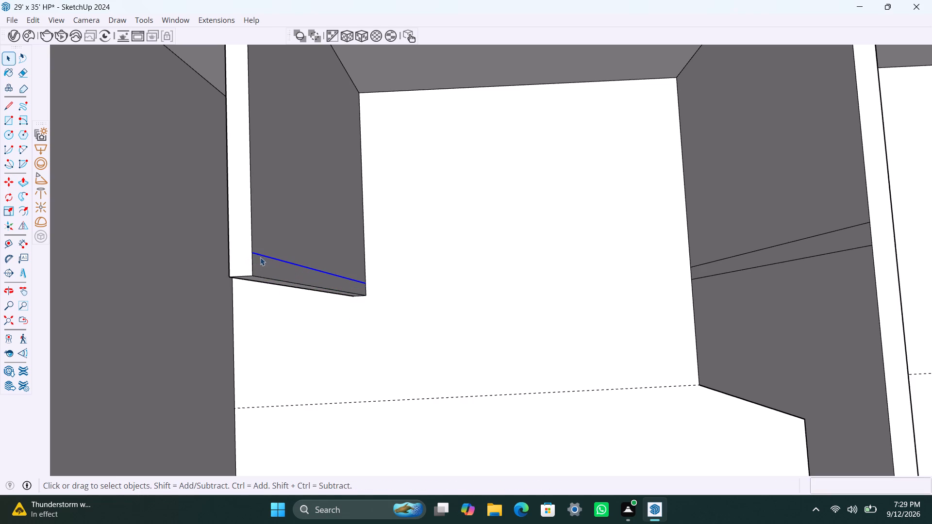
Push/Pull the 4.5" strip at the partition's free end 1' toward the cross partition to form a short return.
click(272, 269)
key(p)
click(273, 270)
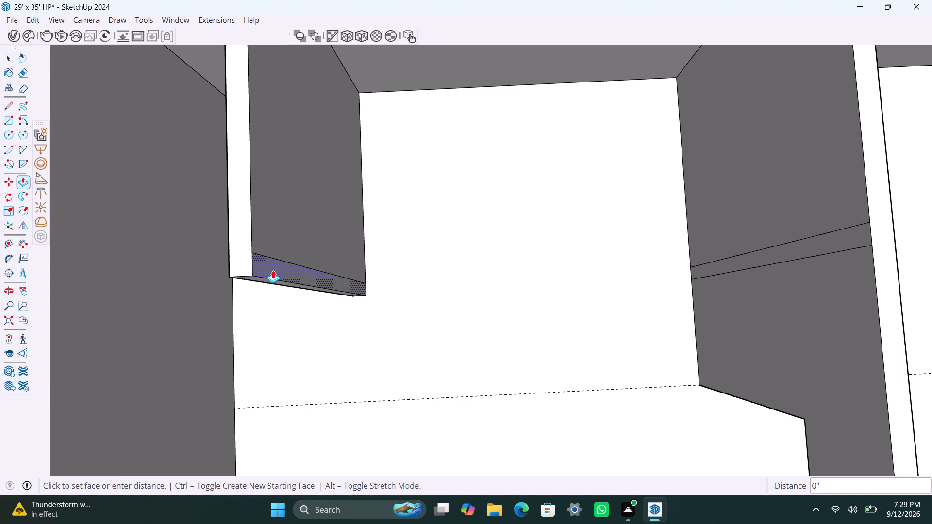
text(1')
key(Return)
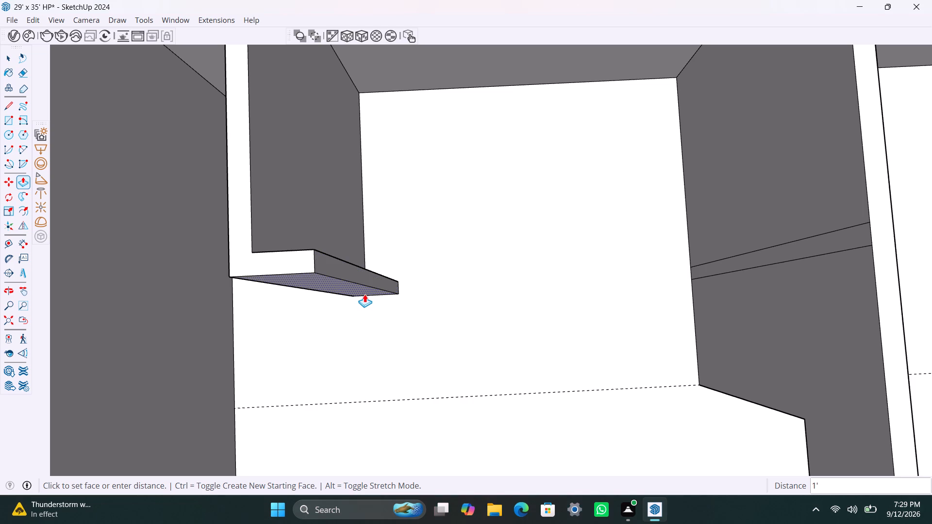
Place a guide line 3' from the end of the short return, toward the cross partition, to mark the door opening.
key(t)
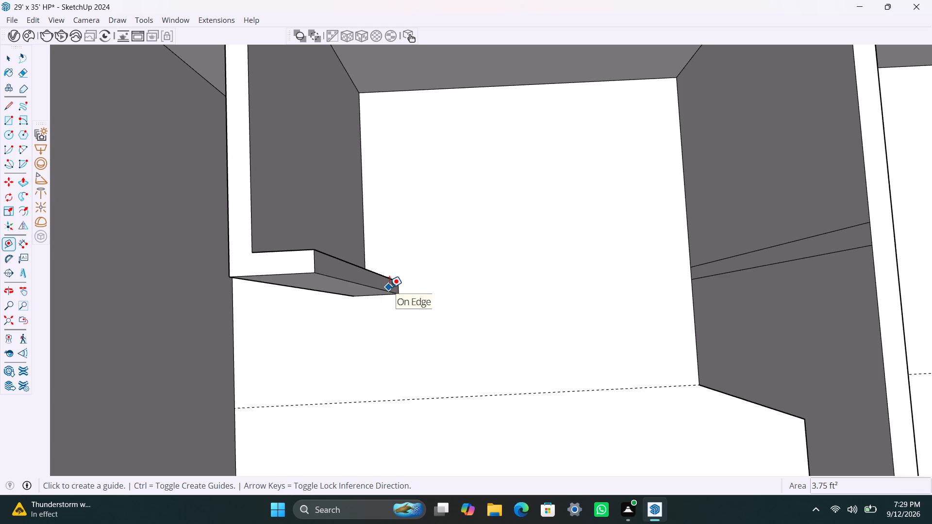
scroll(389, 287, up, 4)
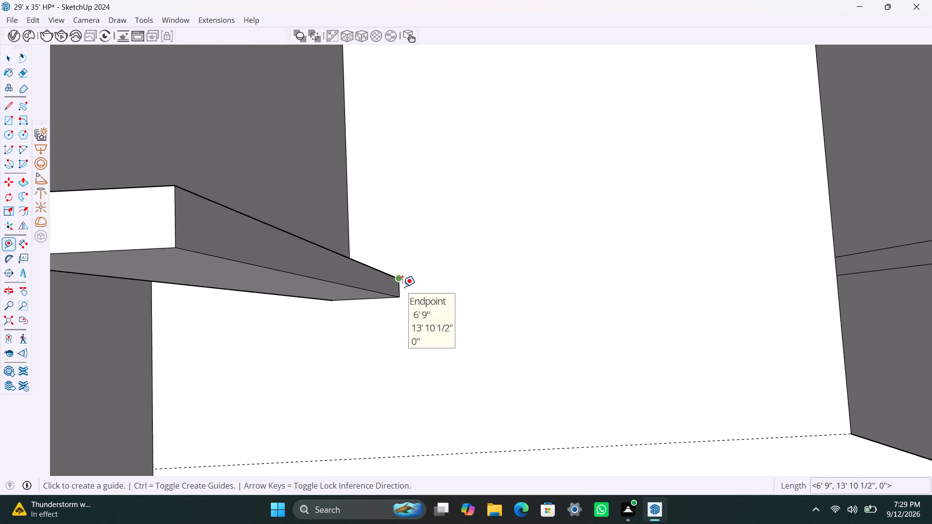
click(399, 290)
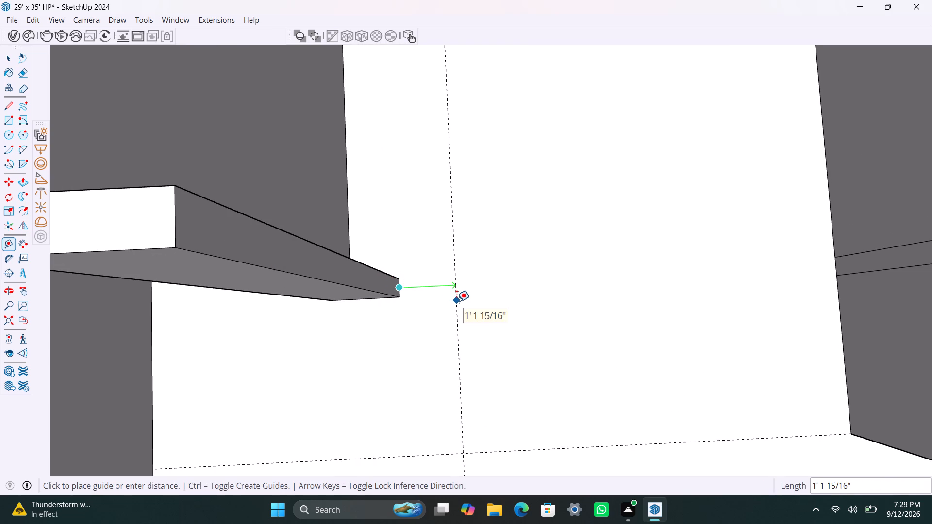
text(3')
key(Return)
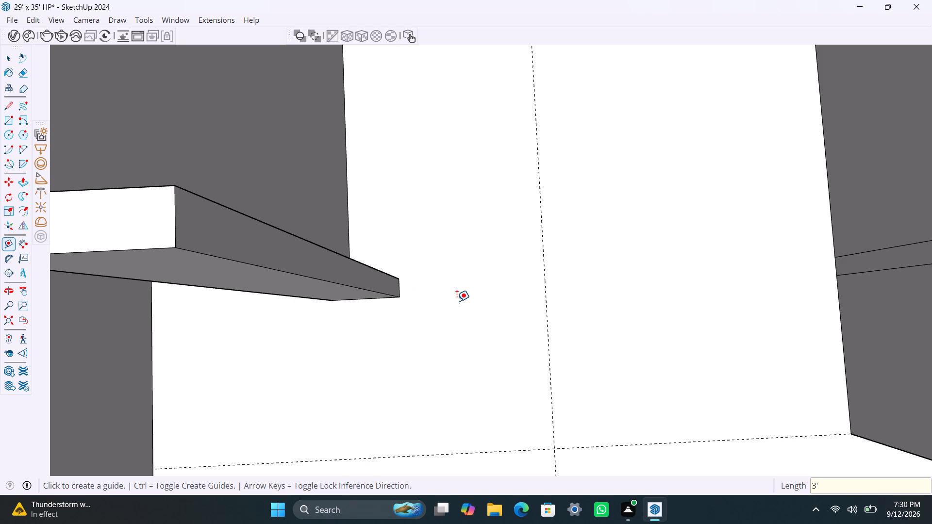
scroll(605, 289, down, 5)
key(space)
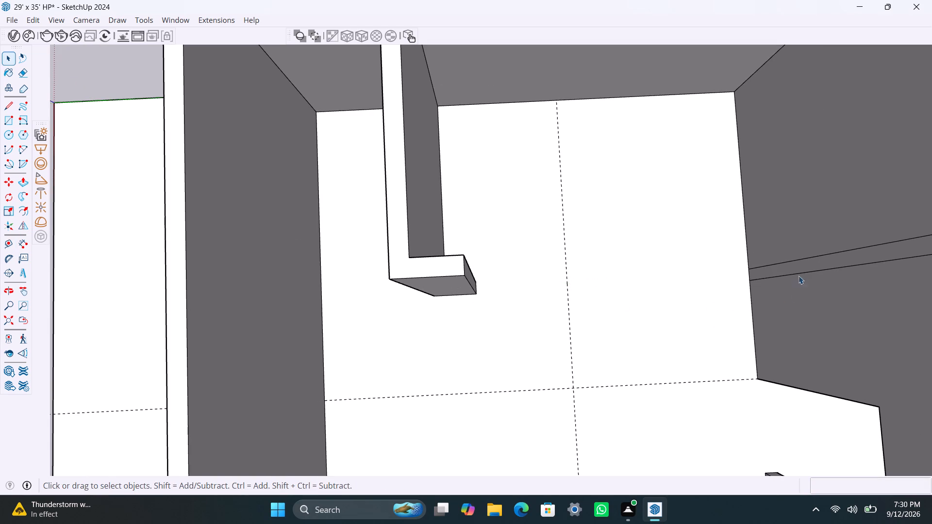
Push/Pull the 4.5" strip on the cross partition up to the door opening guide line to form a partition.
click(800, 270)
key(p)
drag(800, 270, 623, 301)
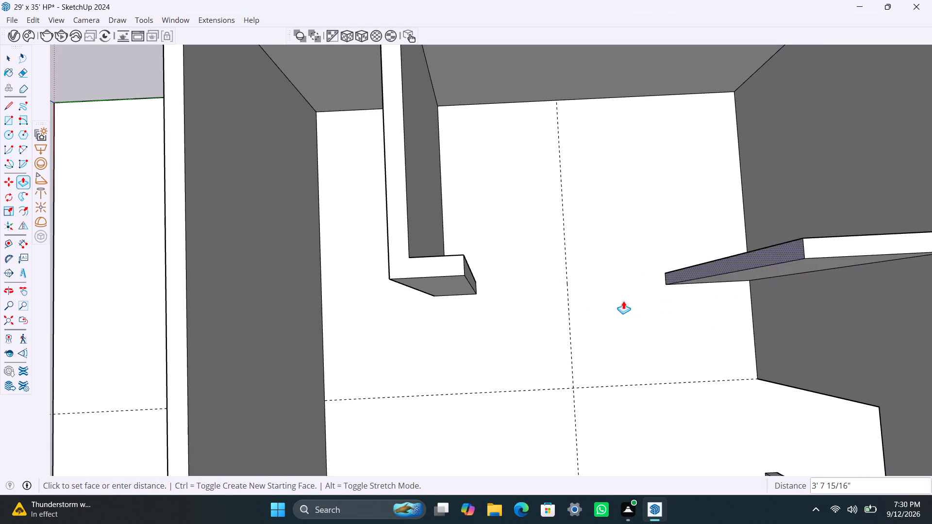
drag(623, 301, 569, 323)
key(space)
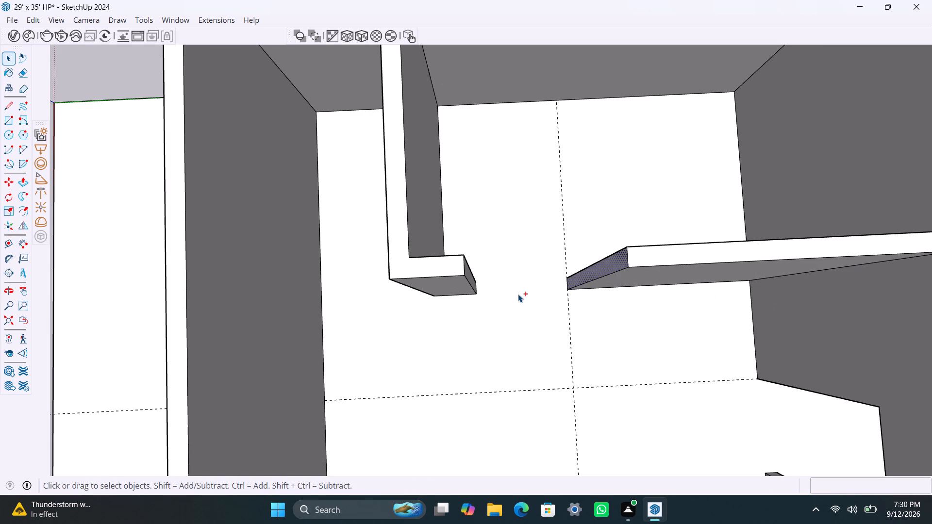
Save the model.
key(ctrl+s)
Copy the top edge of the new partition's end face 3' down to mark the head of the door opening.
scroll(624, 253, up, 1)
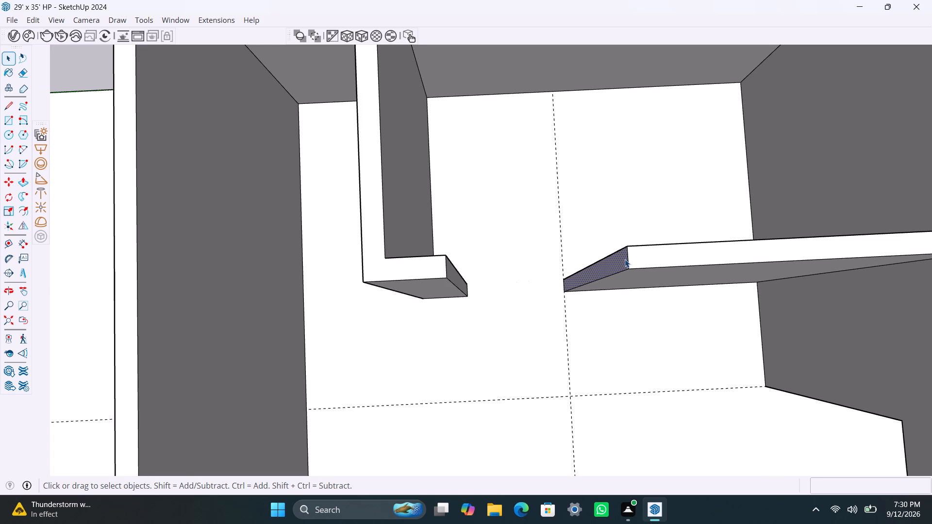
scroll(629, 262, up, 2)
click(629, 265)
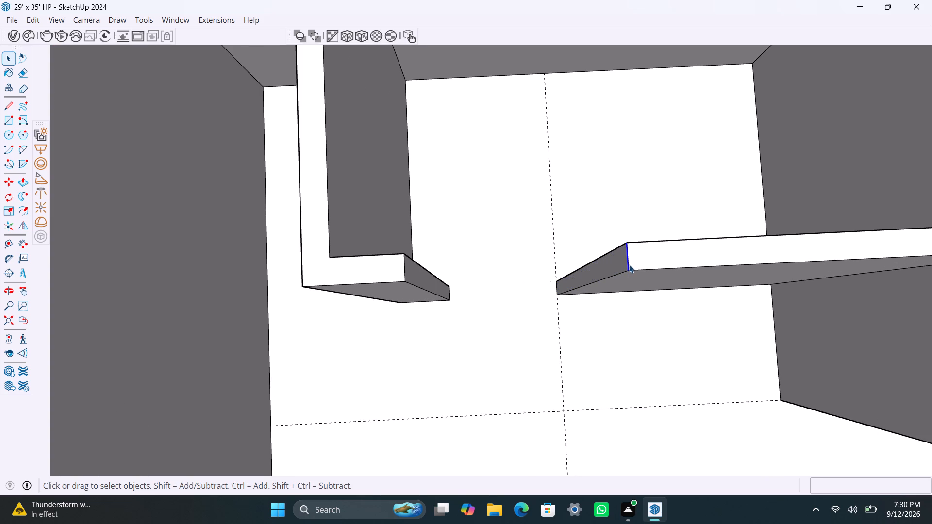
key(m)
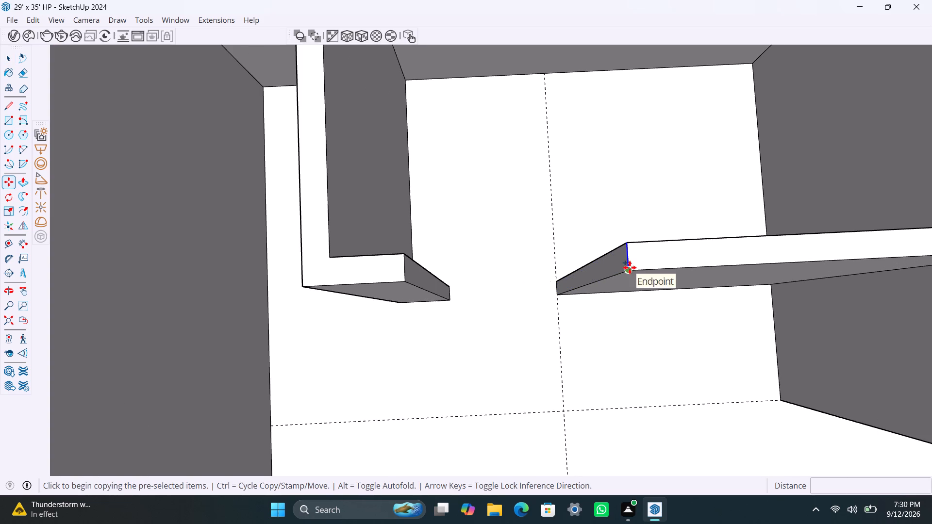
click(630, 267)
text(3')
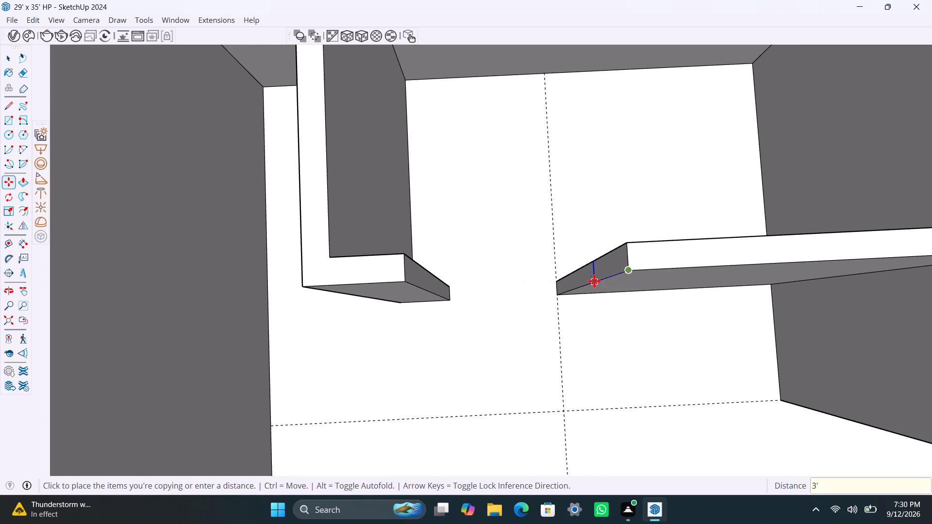
key(Return)
key(space)
Push/Pull the upper part of the partition's end face 3' across the door opening to the short return, forming the header.
click(613, 265)
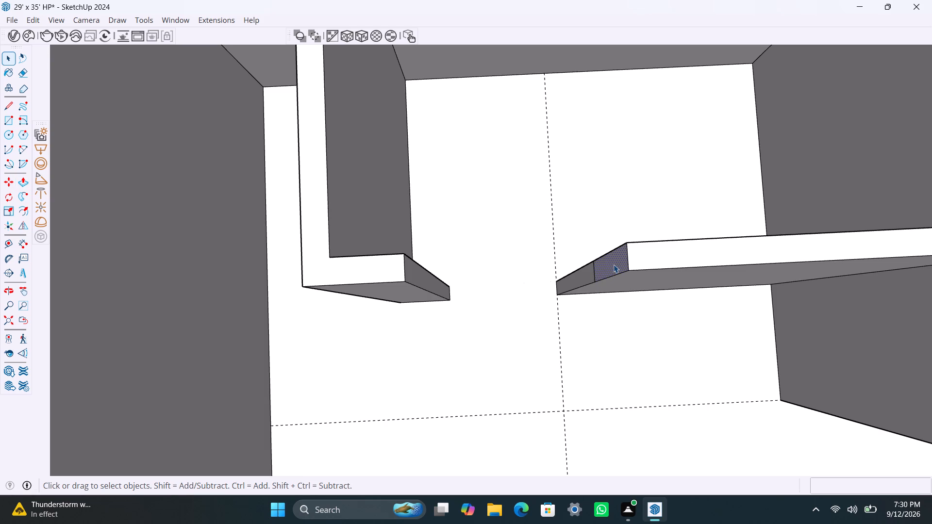
key(p)
drag(614, 264, 397, 281)
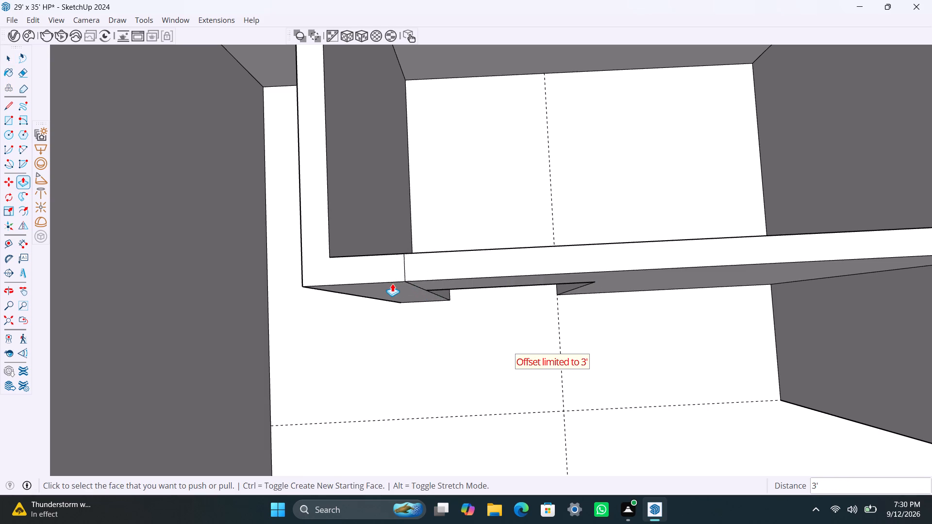
Save the model.
scroll(401, 303, down, 7)
middle_drag(417, 326, 423, 286)
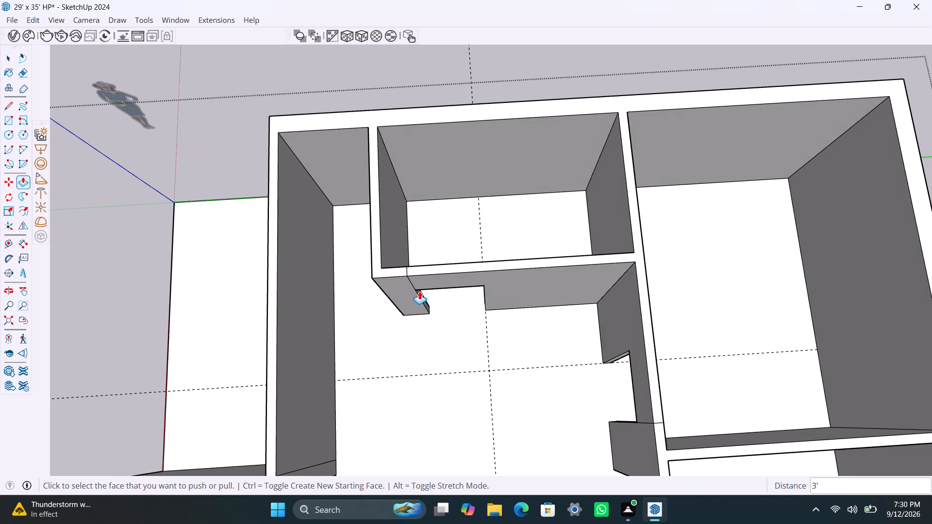
key(ctrl+s)
Measure the width of the narrow passage between the outer wall and the long partition at its closed end.
scroll(416, 295, down, 2)
middle_drag(405, 297, 491, 306)
scroll(440, 289, up, 2)
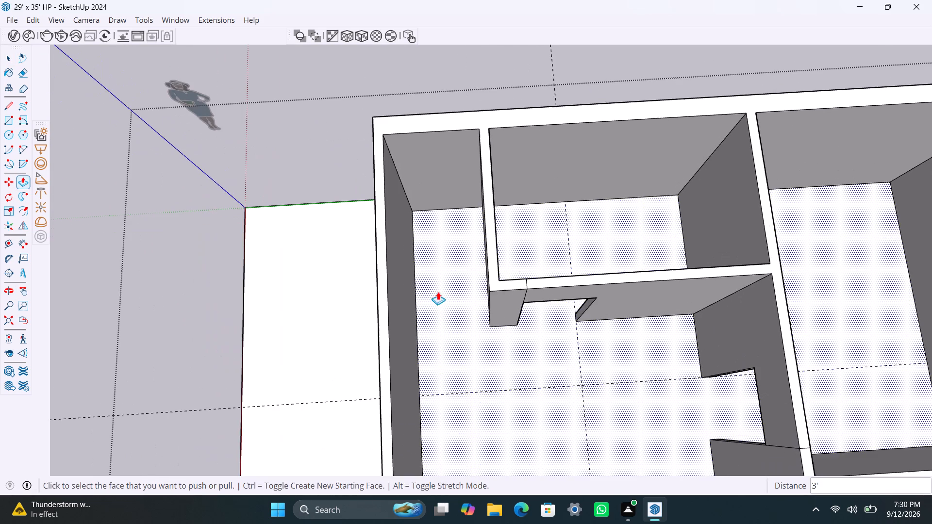
middle_drag(445, 303, 466, 304)
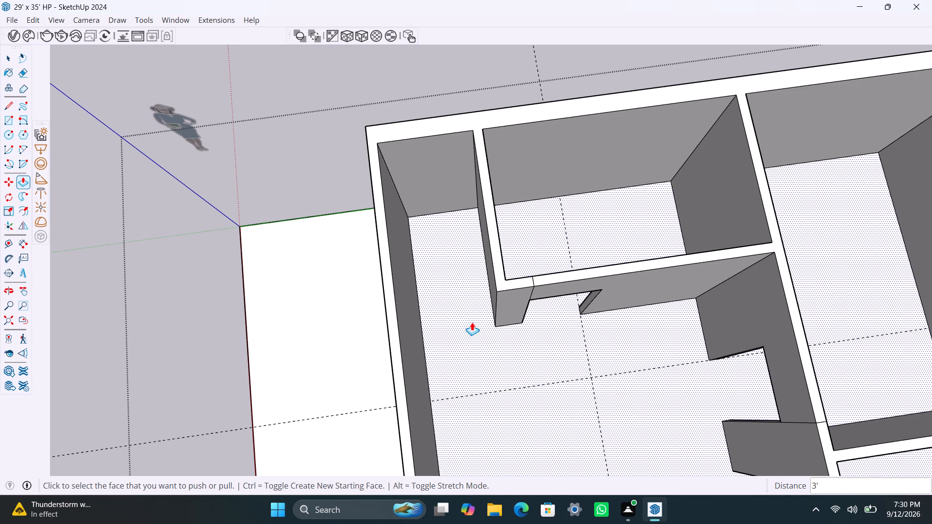
key(space)
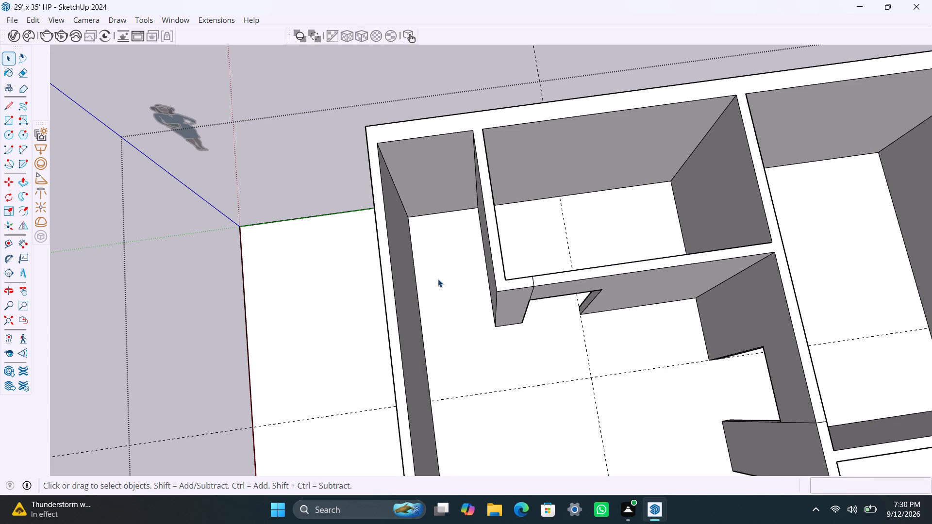
scroll(447, 302, down, 1)
middle_drag(490, 312, 502, 303)
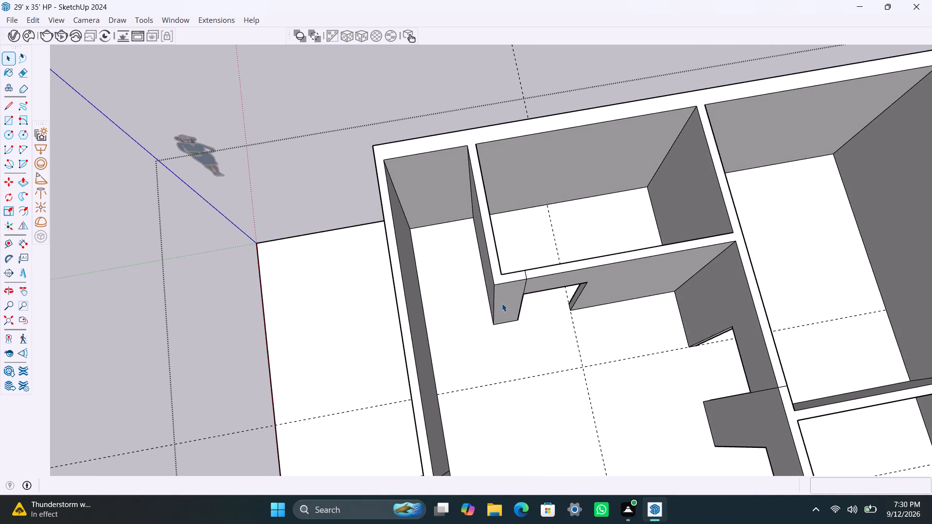
scroll(459, 262, up, 2)
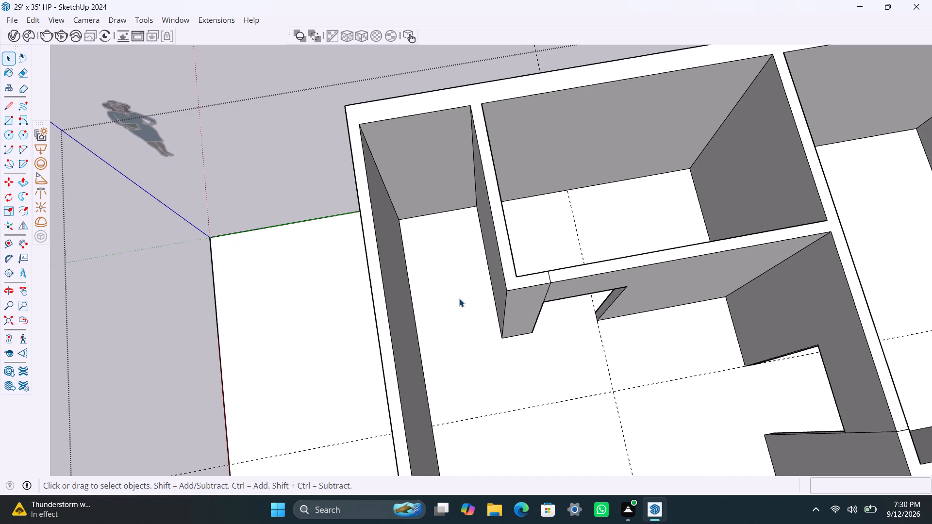
middle_drag(477, 312, 455, 306)
scroll(487, 327, up, 2)
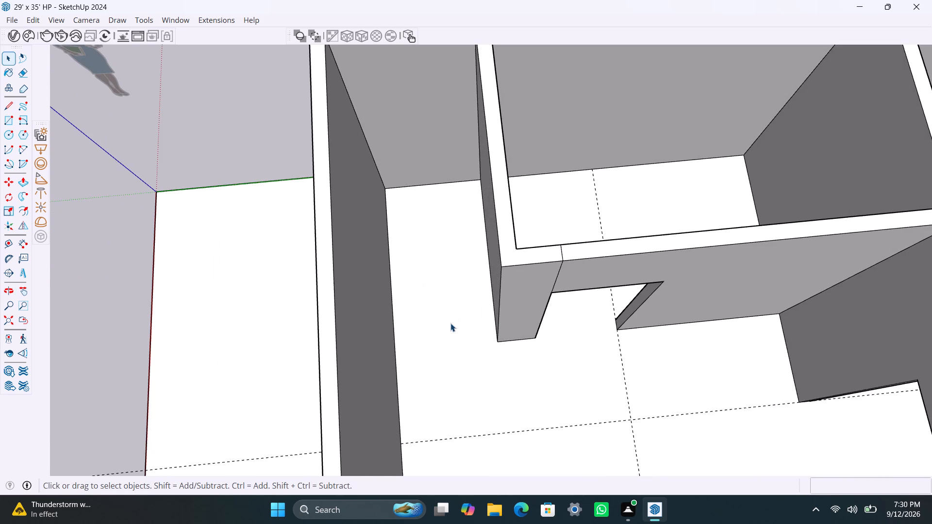
scroll(493, 338, up, 1)
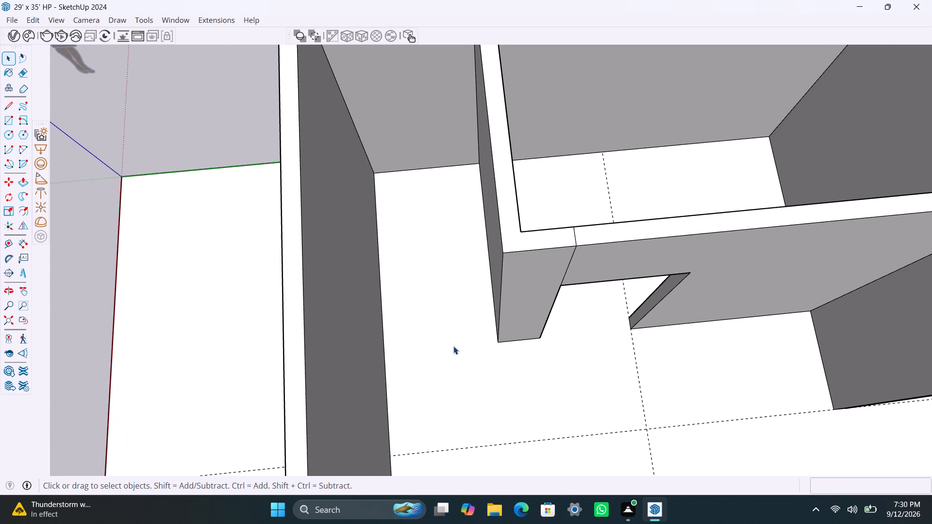
key(d)
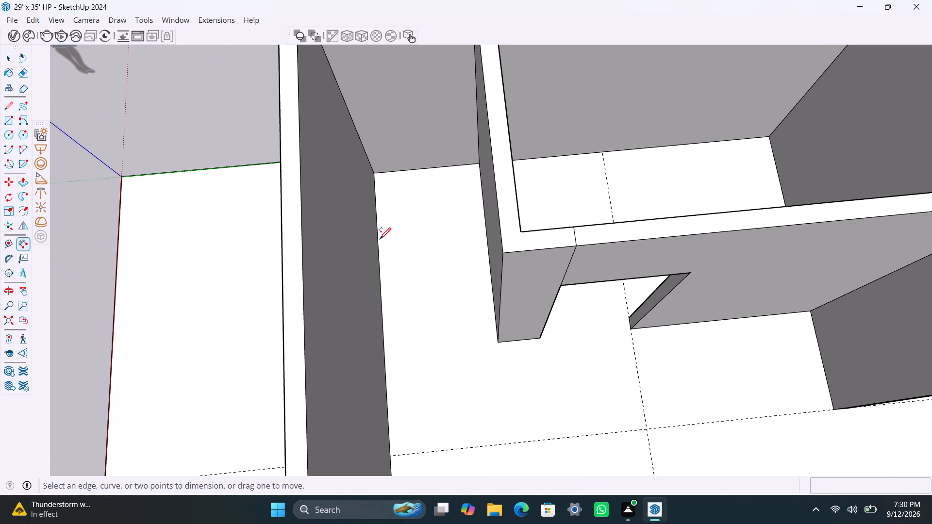
click(378, 173)
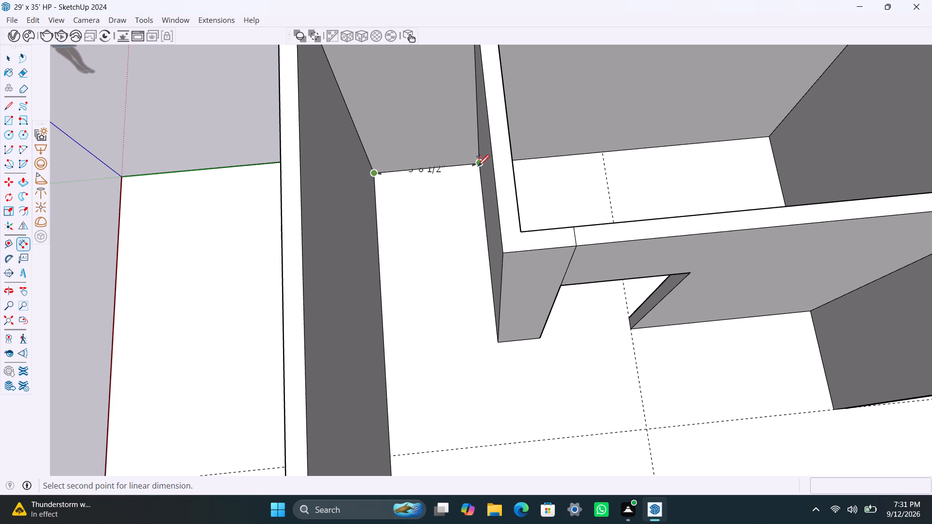
key(Escape)
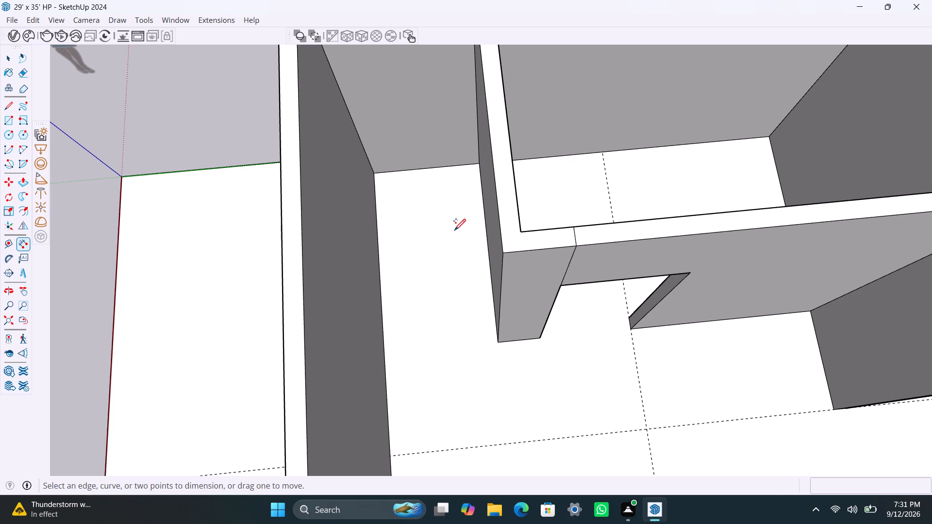
key(space)
Copy the passage's vertical corner edge 6' along the outer wall, and again 4.5" further, to outline a partition strip.
scroll(469, 340, down, 2)
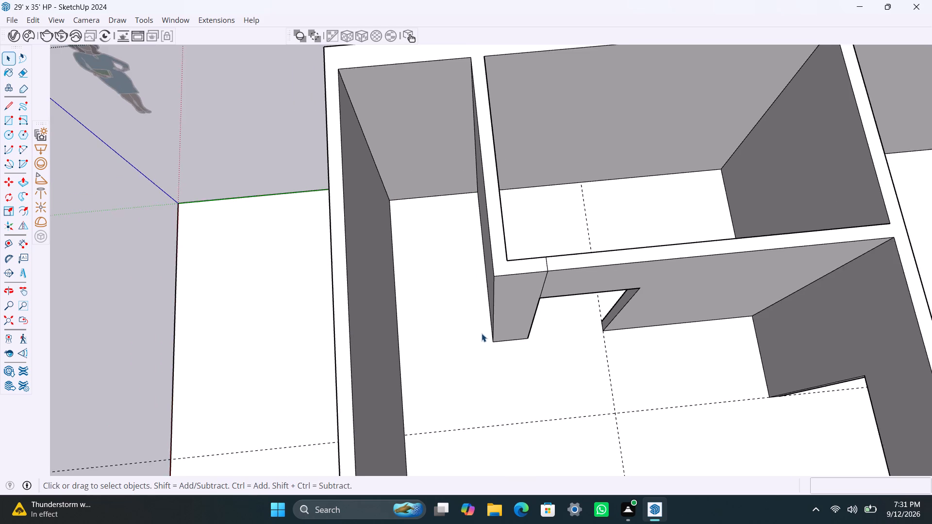
scroll(482, 333, up, 2)
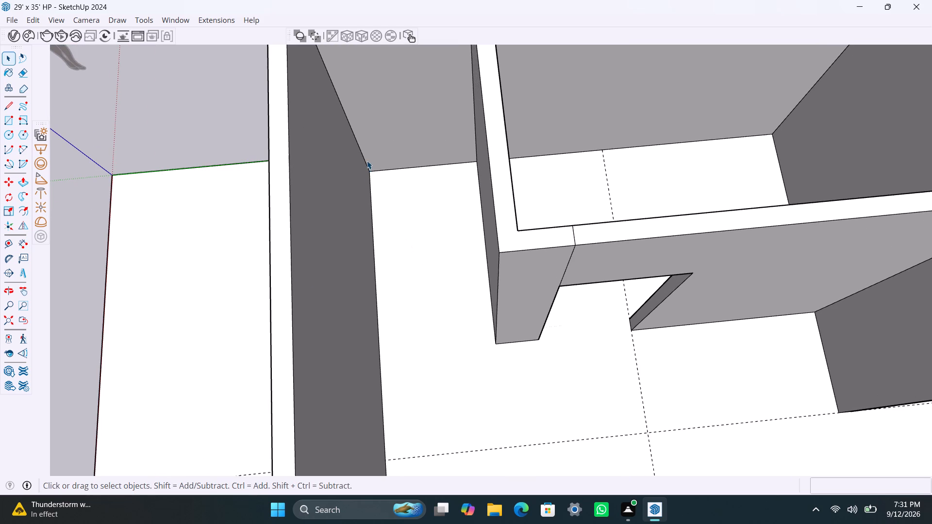
click(365, 164)
key(m)
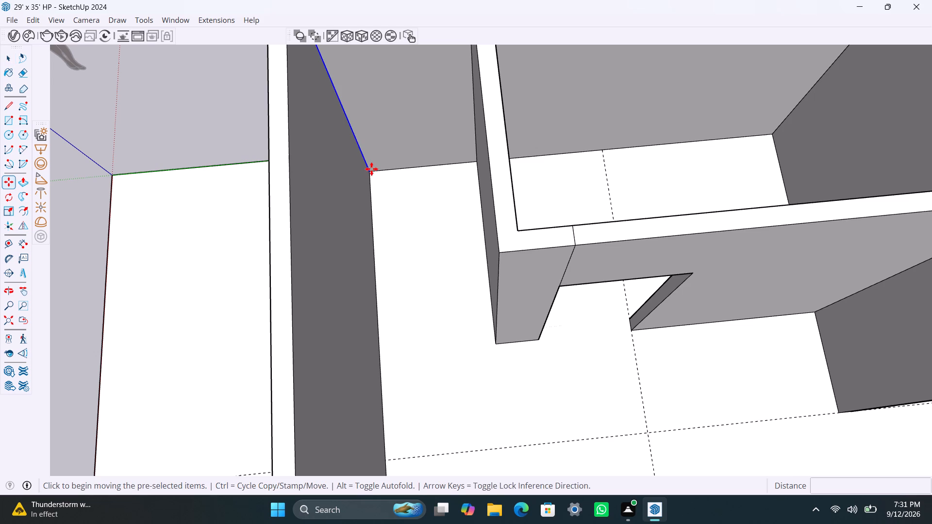
click(374, 173)
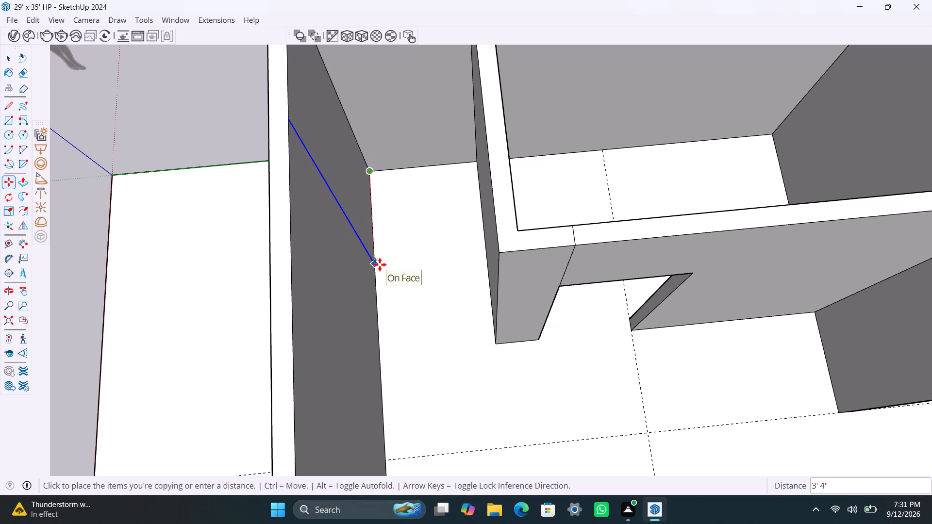
text(6')
key(Return)
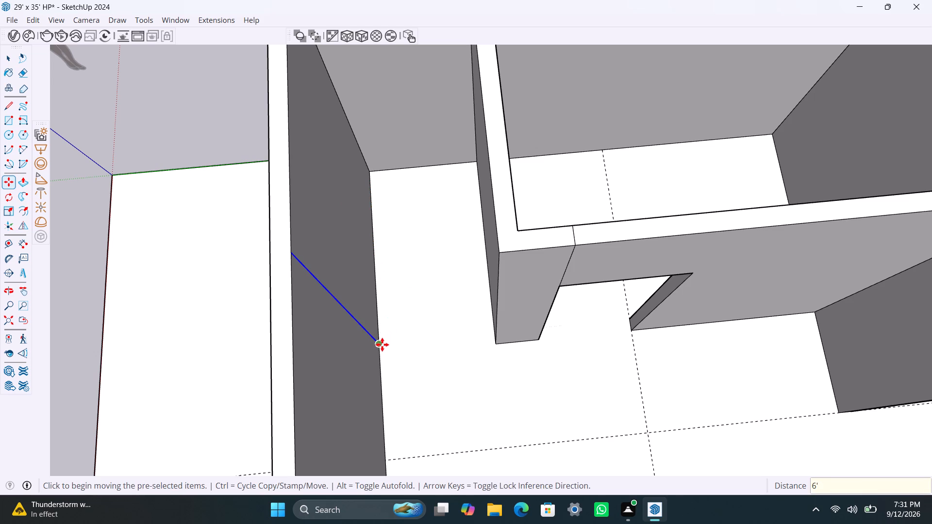
key(m)
drag(382, 345, 382, 350)
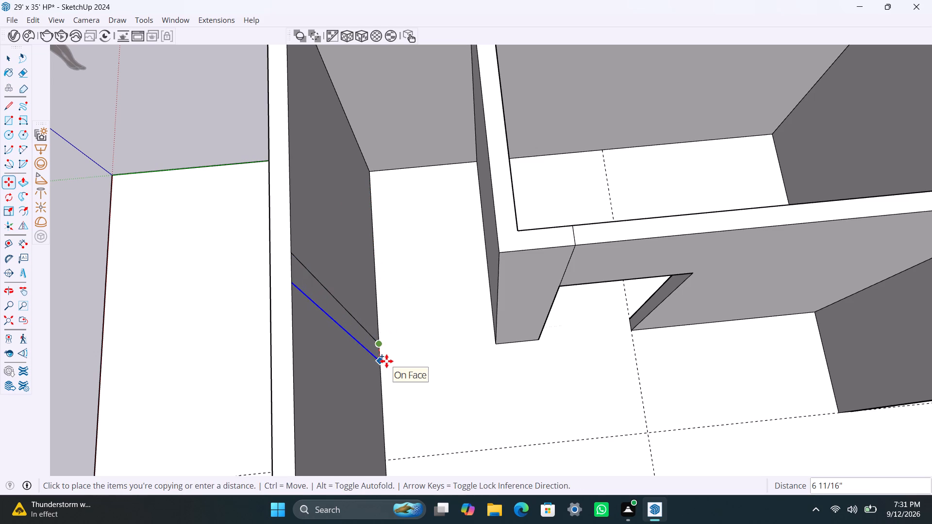
text(4.5")
key(Return)
Push/Pull the 4.5" strip on the outer wall 1' into the passage to form a partition stub.
key(space)
scroll(372, 343, up, 2)
click(369, 338)
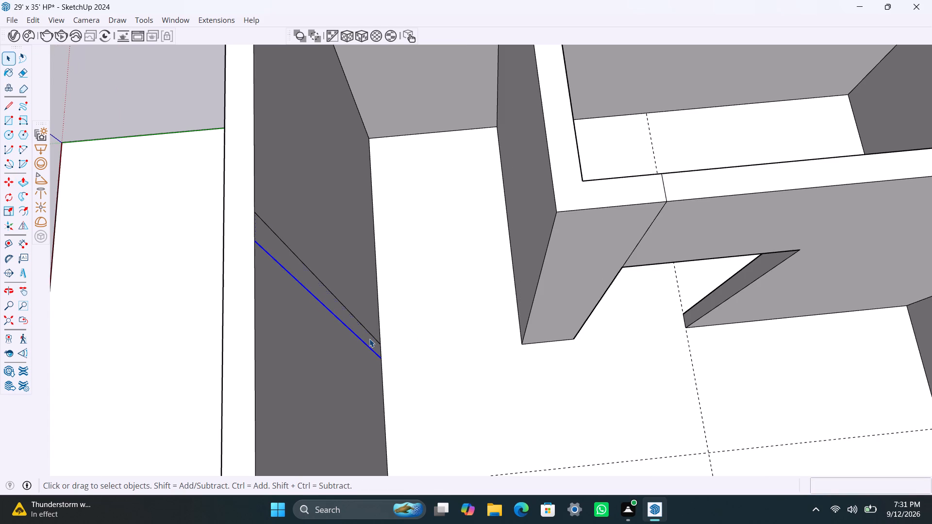
key(p)
click(369, 342)
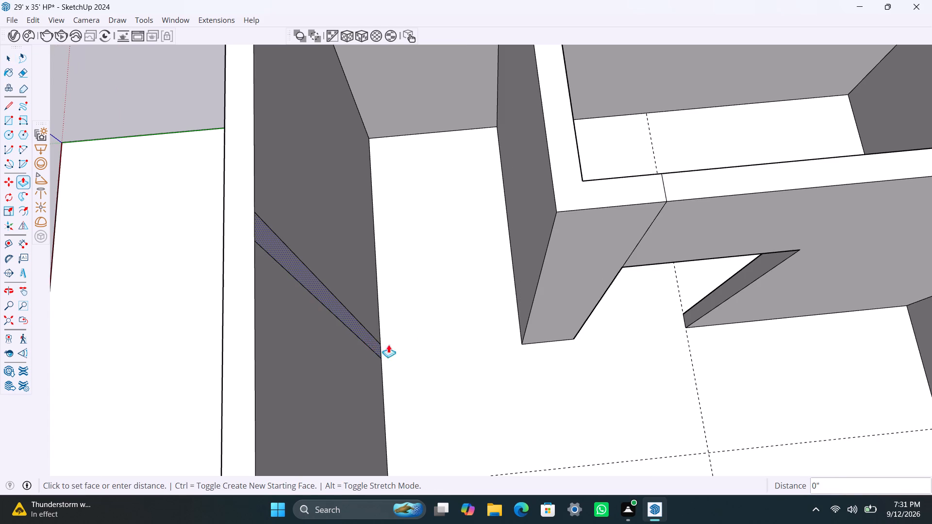
text(1')
key(Return)
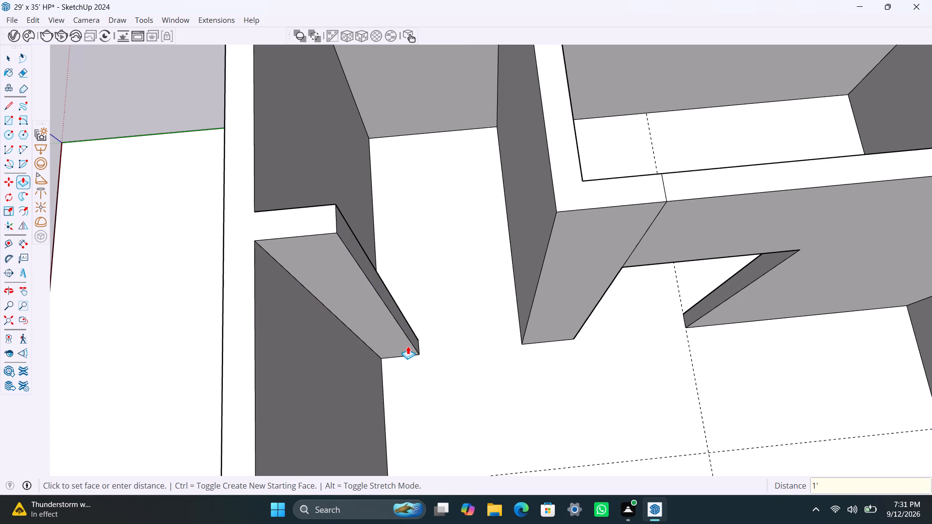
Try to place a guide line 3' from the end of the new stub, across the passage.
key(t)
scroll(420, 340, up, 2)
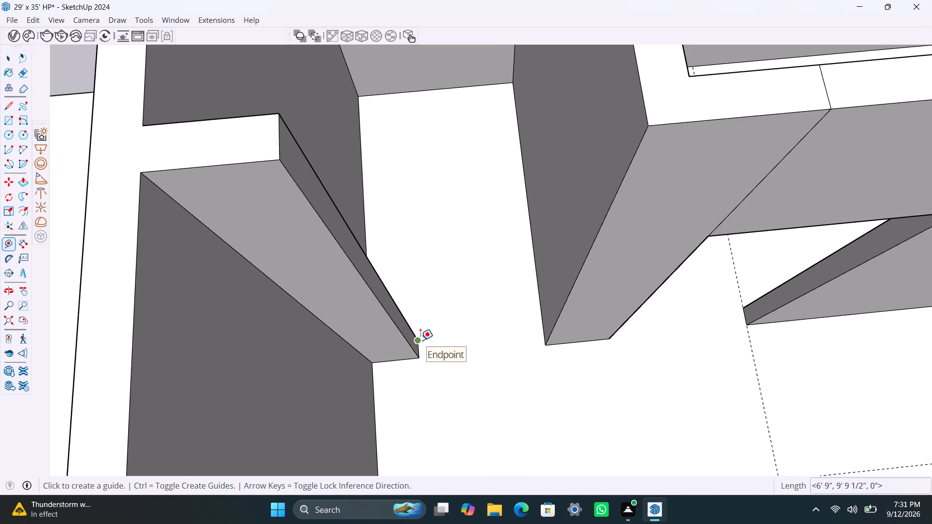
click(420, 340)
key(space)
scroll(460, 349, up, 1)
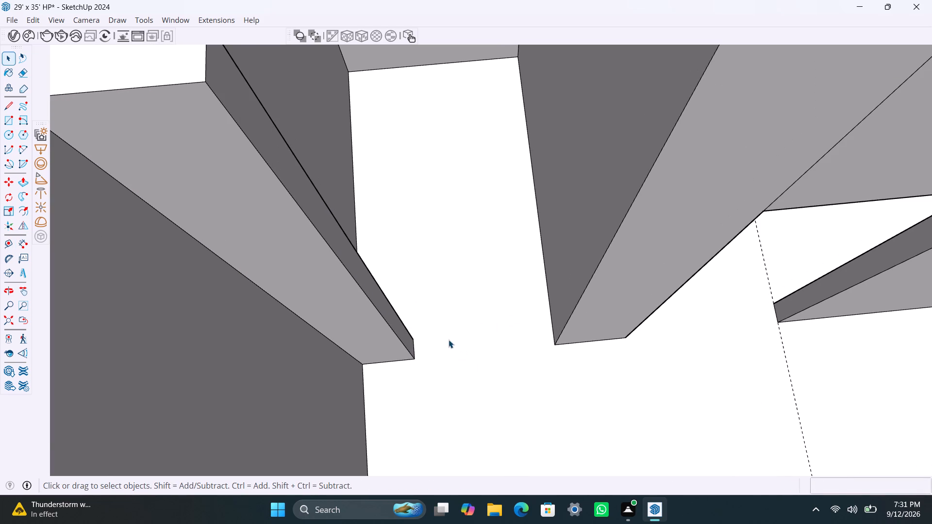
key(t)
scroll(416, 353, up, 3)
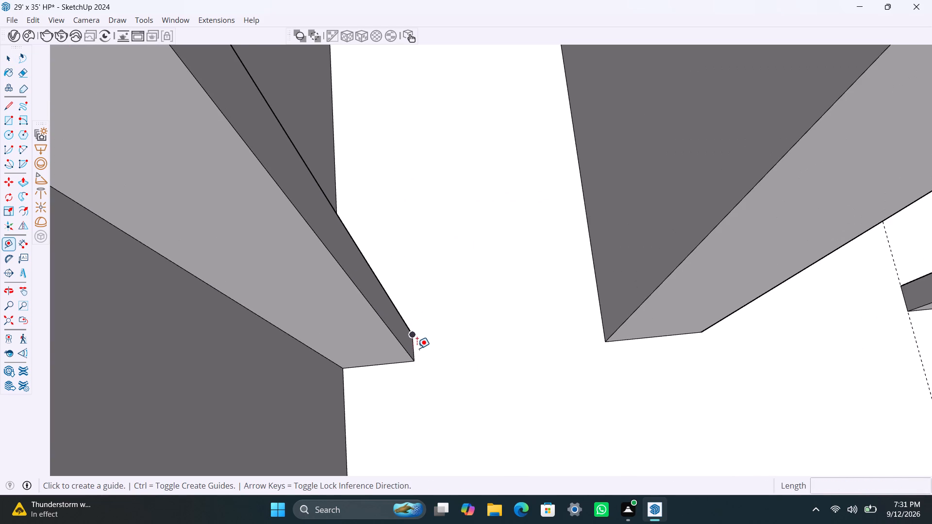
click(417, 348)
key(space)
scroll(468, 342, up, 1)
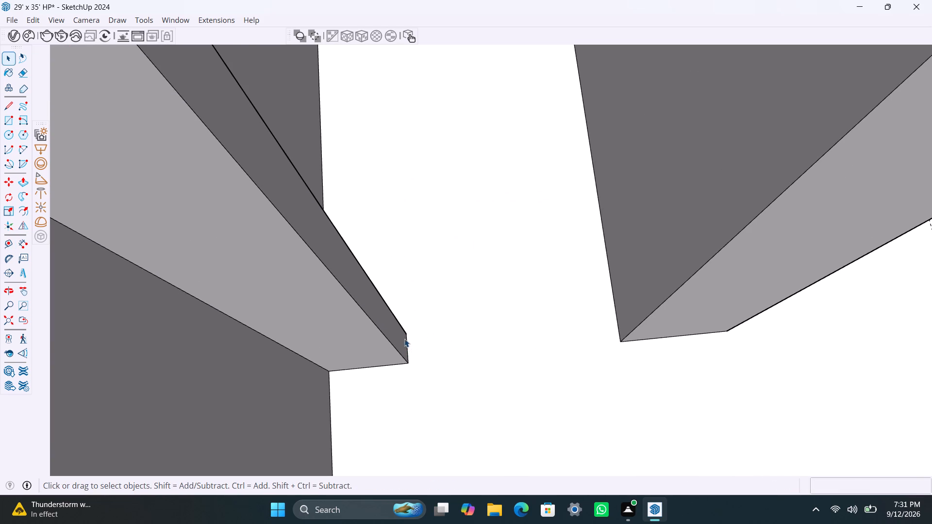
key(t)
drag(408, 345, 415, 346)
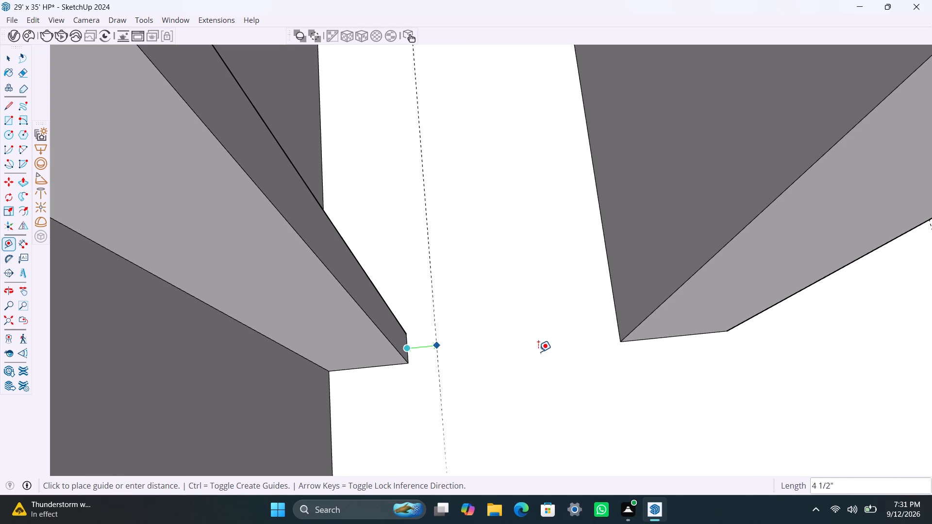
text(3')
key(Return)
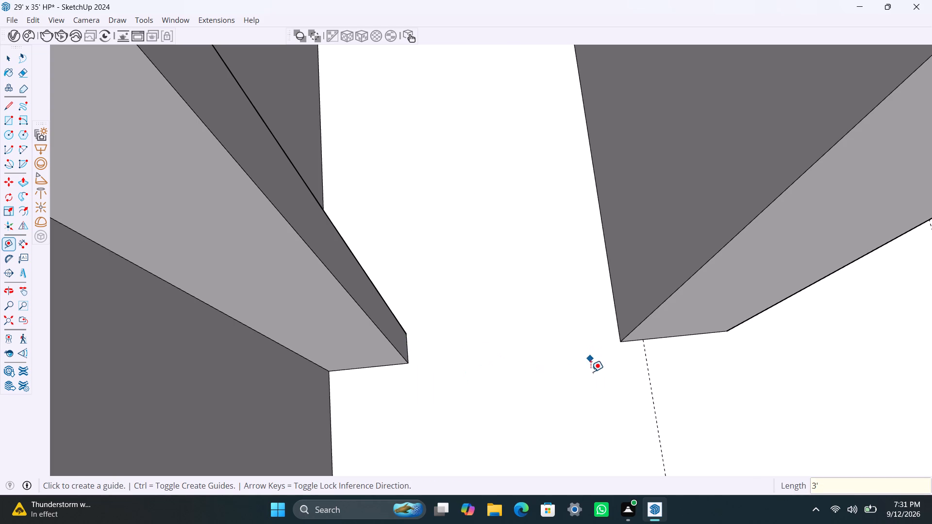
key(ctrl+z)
Place a guide line 3' from the long partition's passage-side face toward the stub to mark the door opening.
key(space)
scroll(613, 323, up, 1)
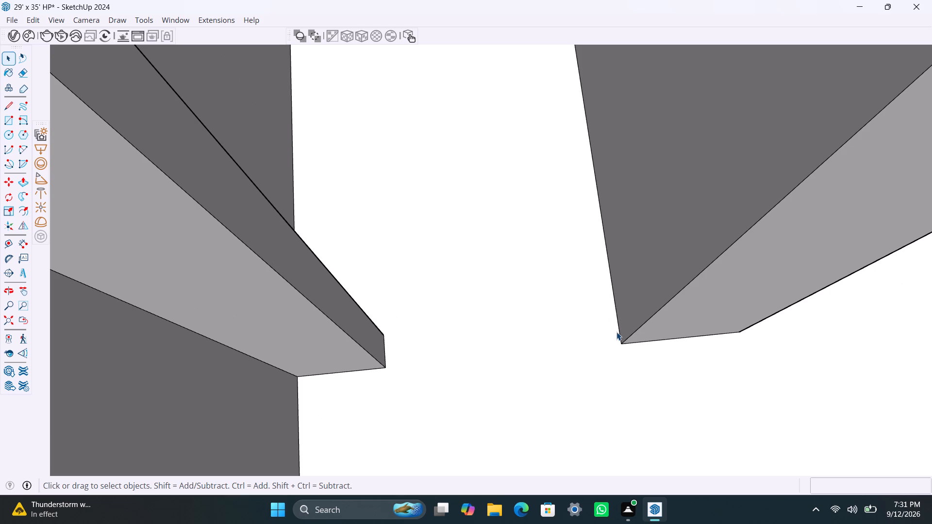
key(t)
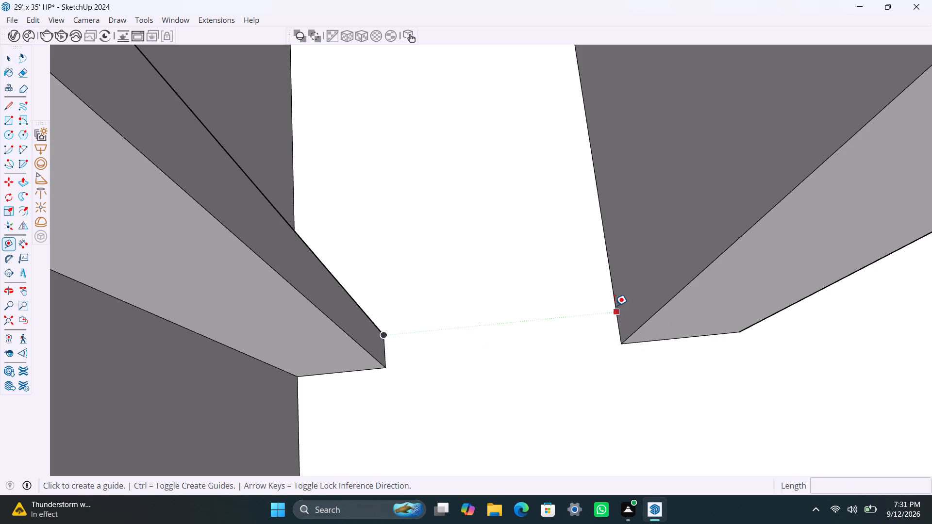
click(615, 306)
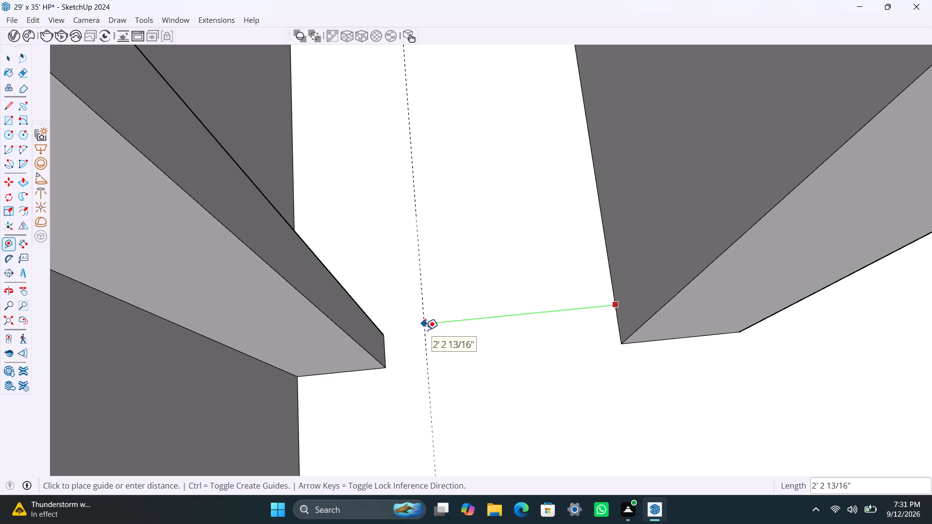
key(3)
key(apostrophe)
key(Return)
Push/Pull the passage stub's end face back about 3 1/2" to the door guide line.
key(space)
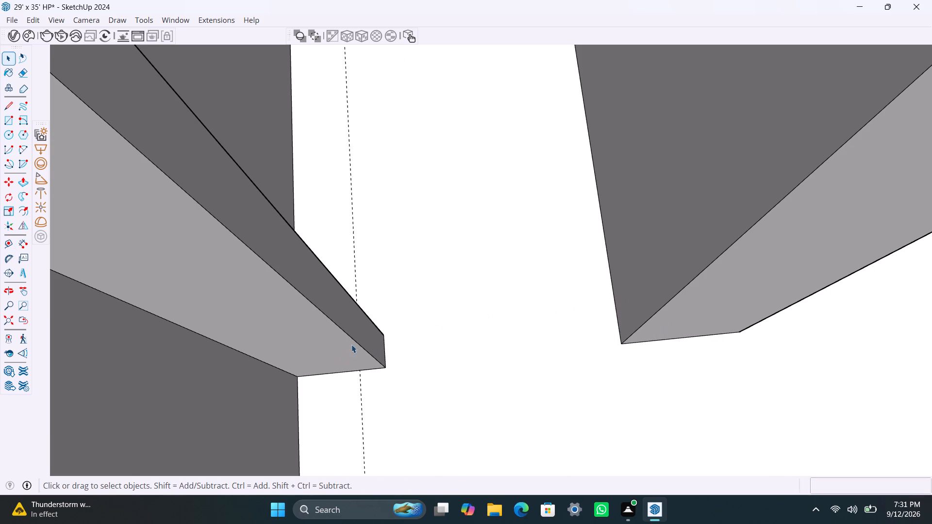
click(368, 332)
key(p)
click(370, 332)
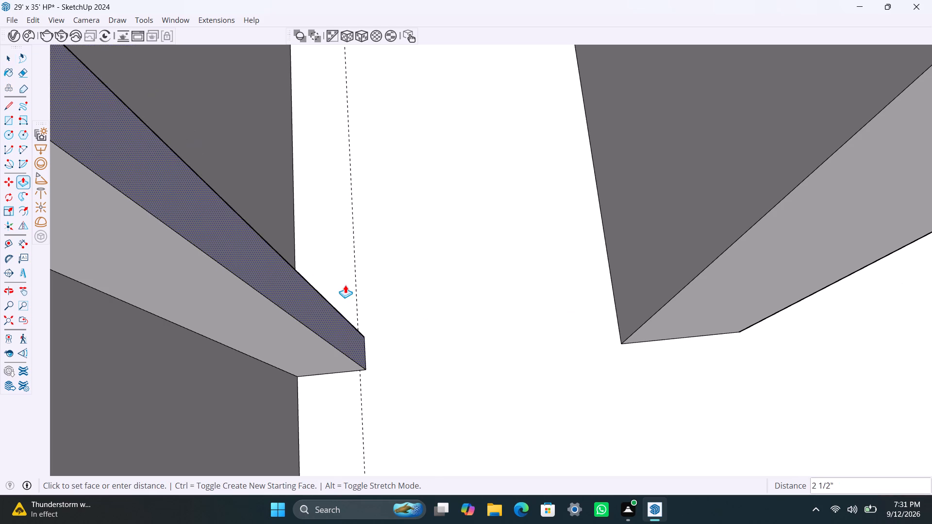
click(358, 285)
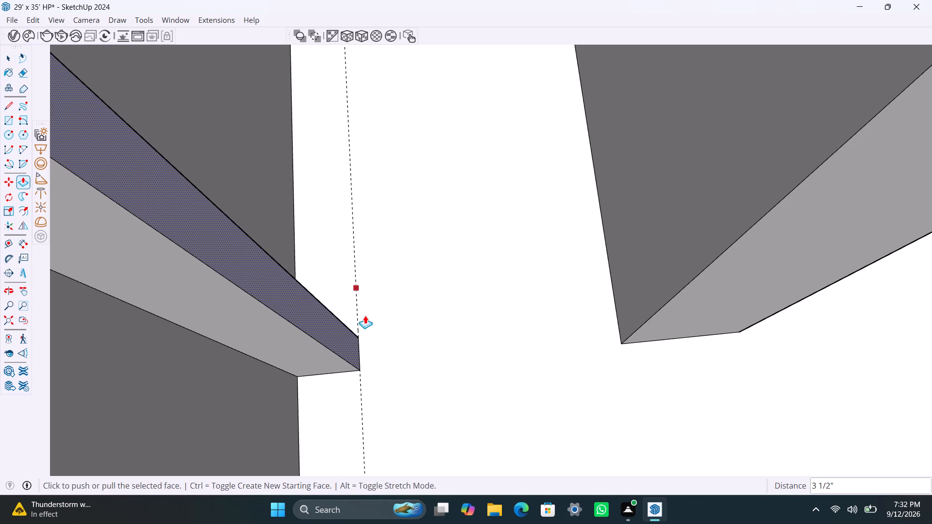
key(space)
Copy the top edge of the stub's end face 3' down to mark the door head.
scroll(341, 348, down, 8)
middle_drag(396, 341, 358, 344)
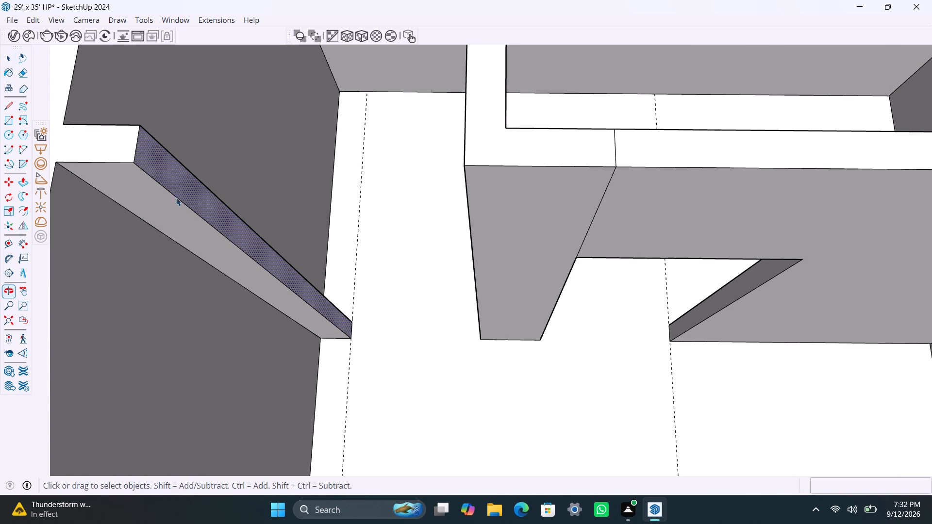
scroll(134, 157, up, 1)
click(136, 157)
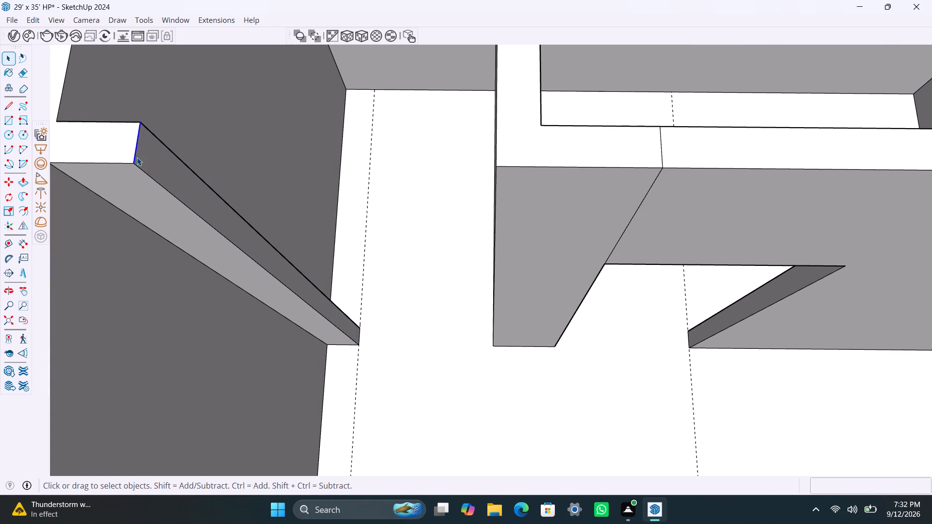
key(m)
click(137, 160)
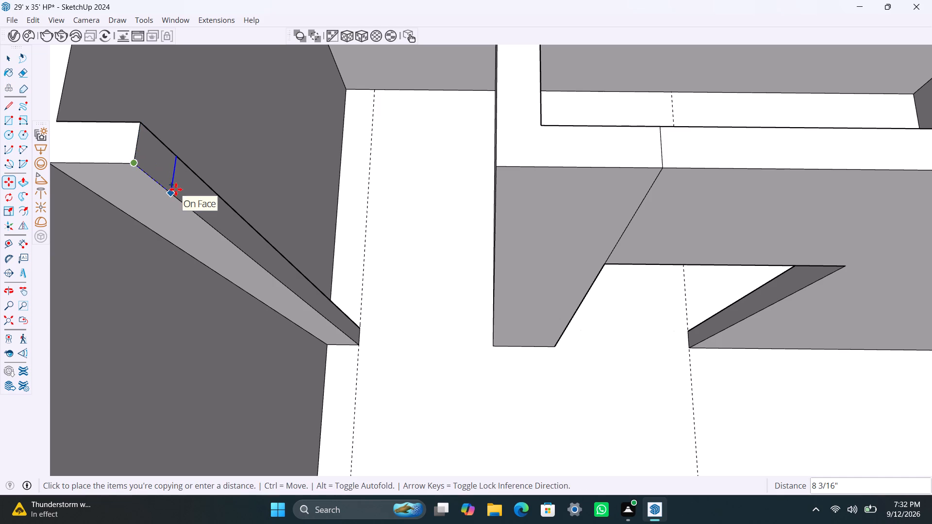
text(3')
key(Return)
key(space)
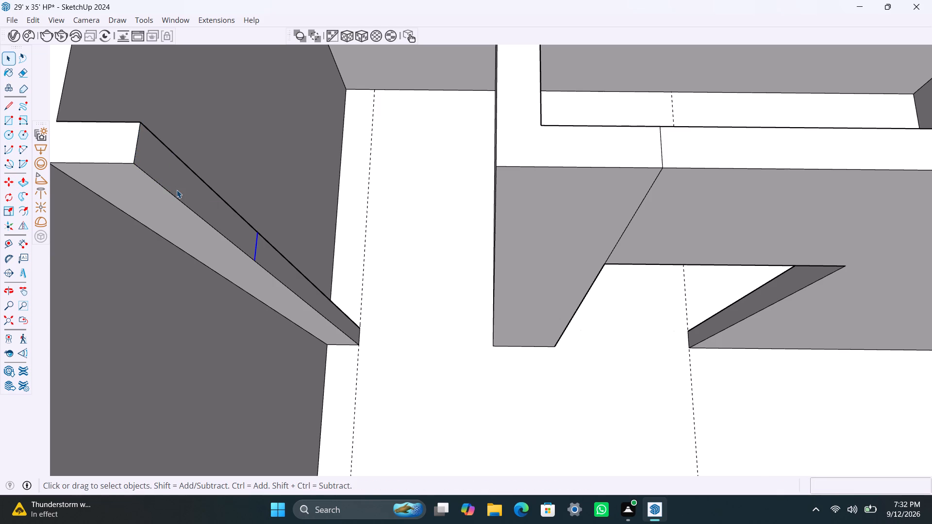
Push/Pull the stub face above the door head 3' across the opening to the long partition, and save the model.
click(177, 190)
key(p)
drag(177, 190, 339, 191)
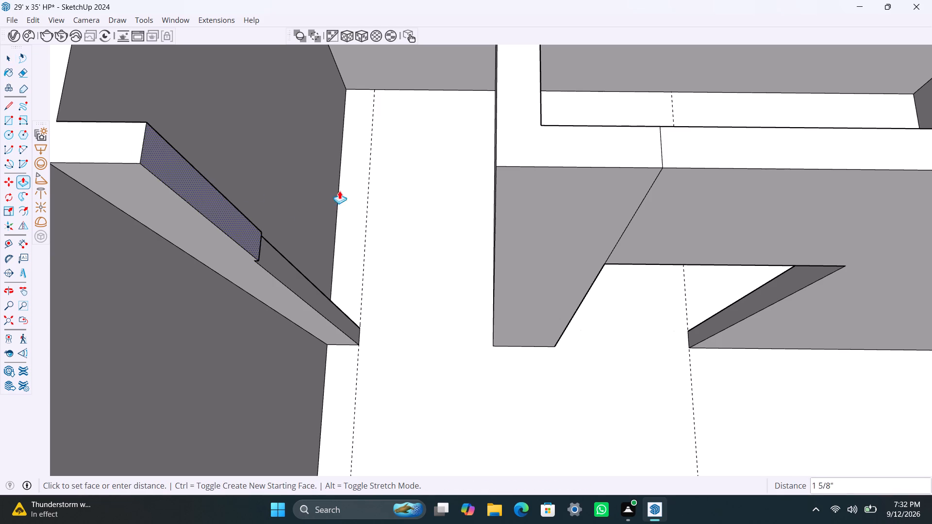
drag(339, 191, 511, 164)
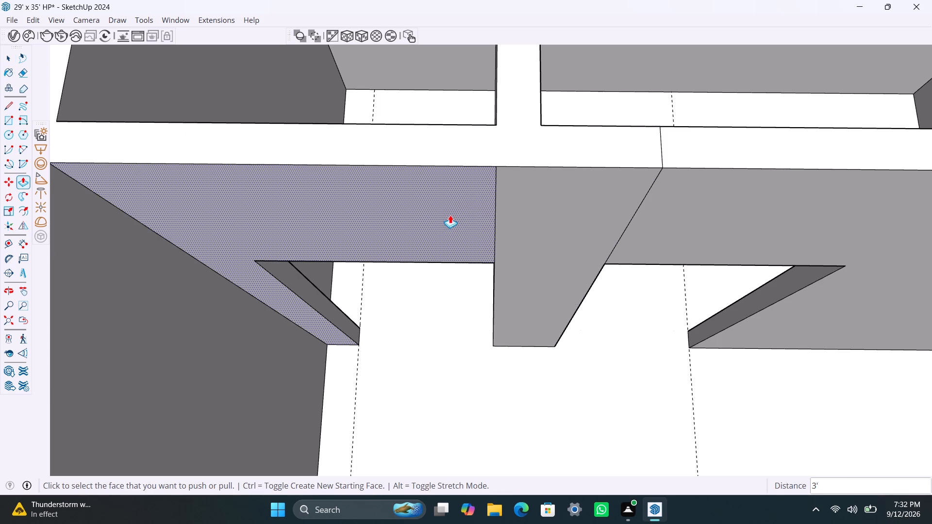
key(ctrl+s)
scroll(439, 252, down, 9)
key(space)
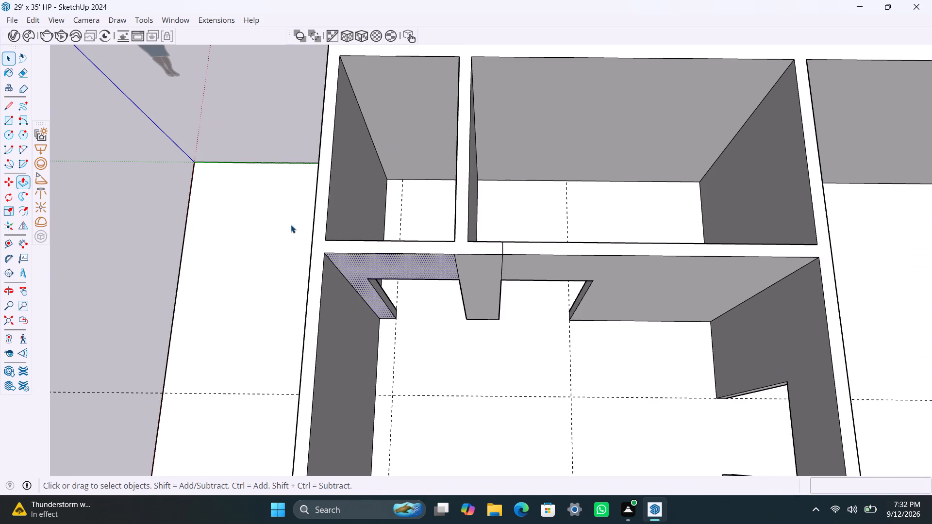
click(278, 214)
scroll(406, 339, down, 2)
middle_drag(456, 321, 459, 250)
scroll(466, 305, down, 3)
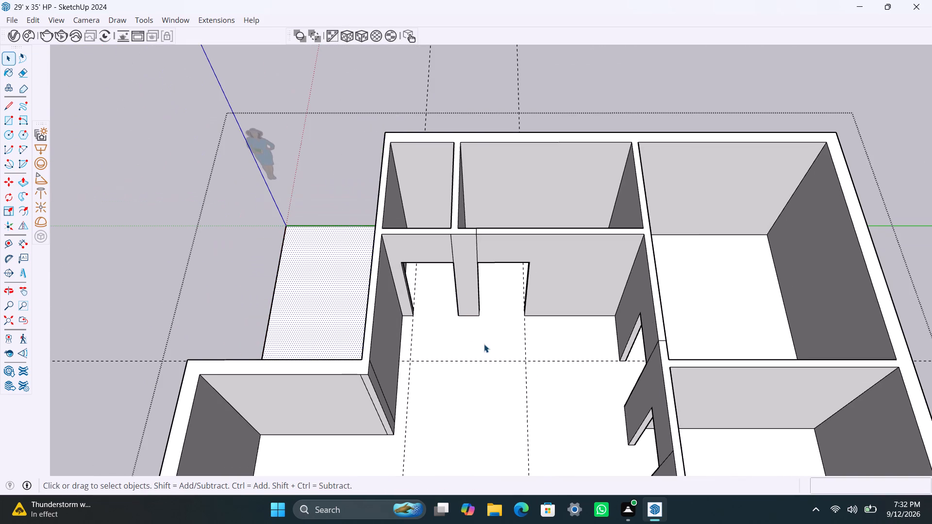
middle_drag(486, 343, 491, 264)
key(ctrl+s)
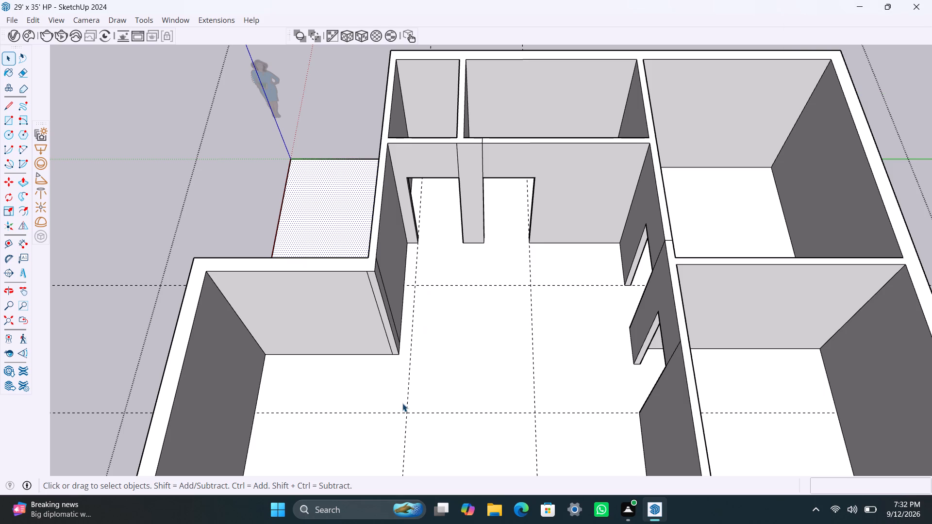
Examine the room layout and door openings from several sides of the house, ending at the large open room.
scroll(395, 395, down, 2)
scroll(464, 335, down, 2)
shift+middle_drag(478, 361, 449, 163)
scroll(443, 219, down, 1)
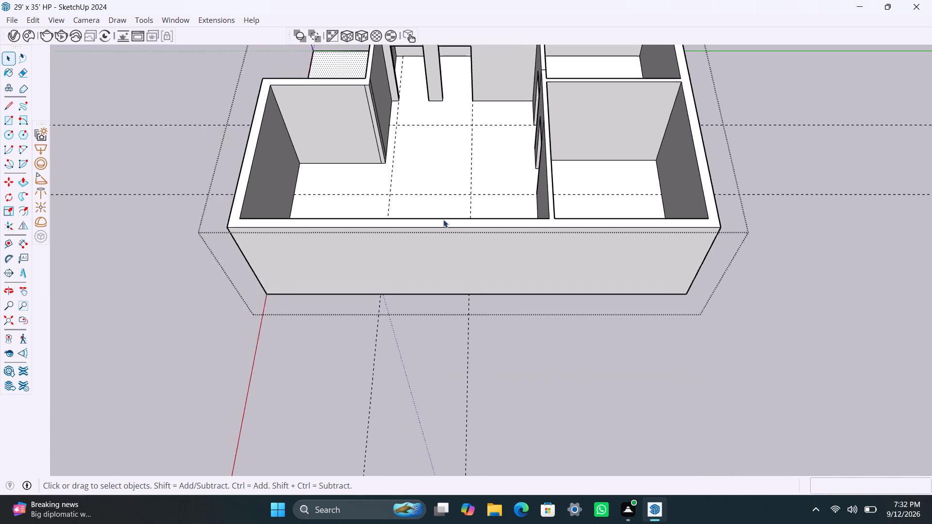
scroll(443, 219, down, 1)
middle_drag(478, 229, 502, 324)
scroll(433, 254, up, 3)
middle_drag(441, 295, 686, 386)
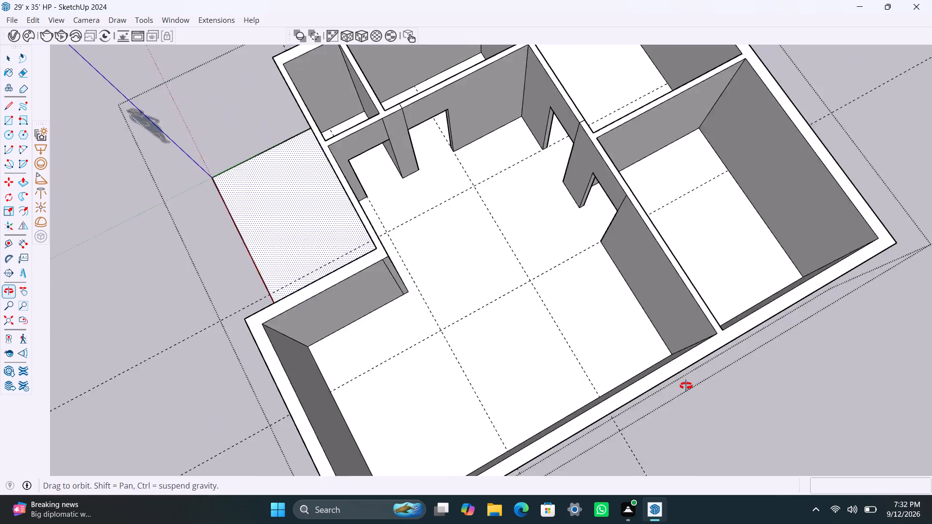
middle_drag(686, 386, 931, 342)
scroll(674, 264, up, 1)
middle_drag(635, 280, 931, 232)
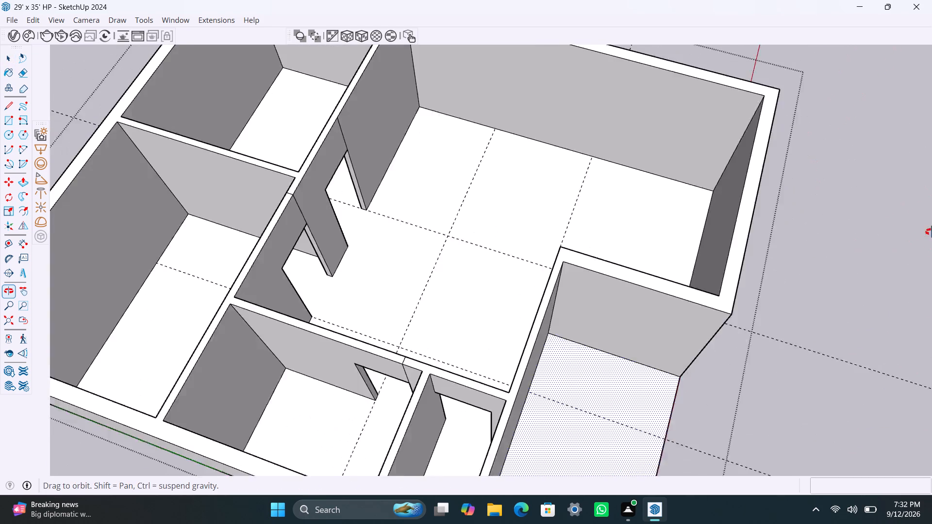
middle_drag(931, 232, 930, 221)
scroll(517, 226, down, 2)
middle_drag(408, 267, 503, 278)
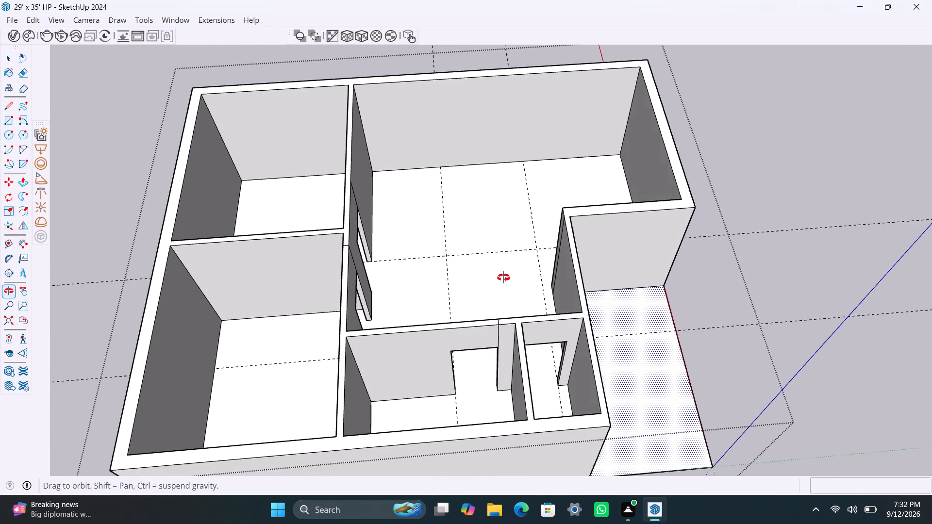
middle_drag(503, 278, 503, 278)
scroll(406, 160, up, 2)
shift+middle_drag(412, 214, 393, 217)
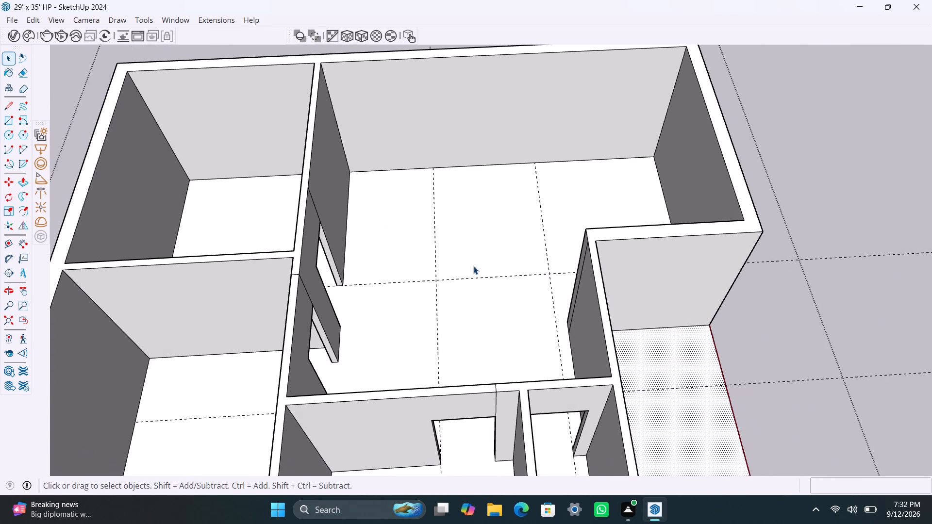
scroll(472, 273, down, 2)
middle_drag(465, 285, 450, 278)
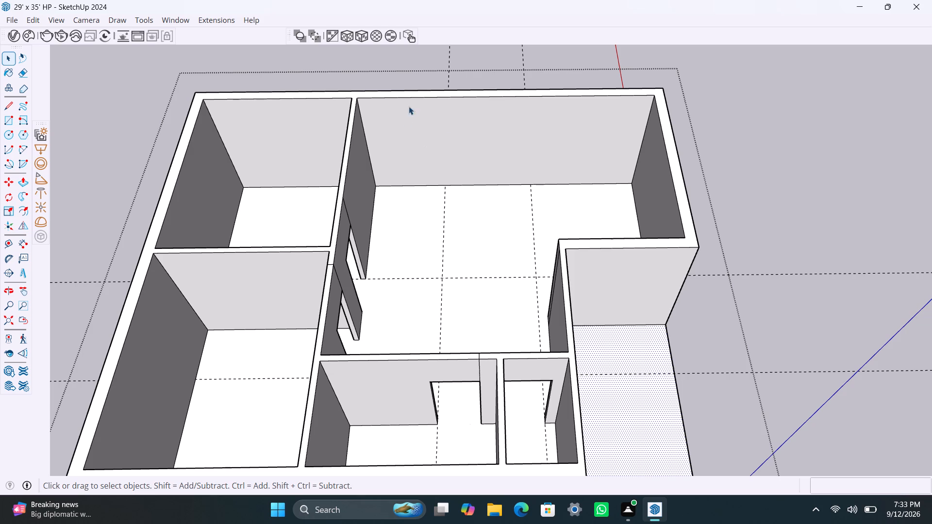
Copy the large room's vertical corner edge at the long partition 6'6" along the outer wall, and again 4.5" further.
scroll(365, 160, up, 1)
click(369, 155)
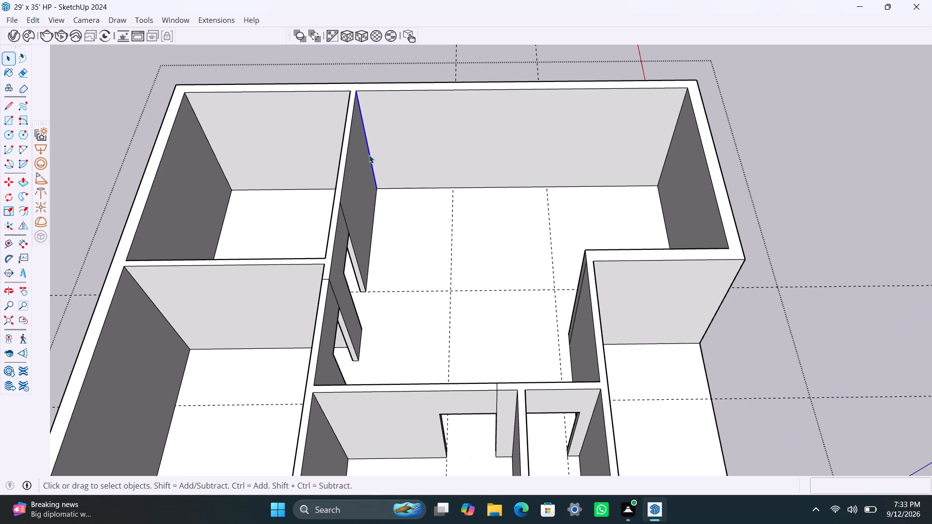
key(m)
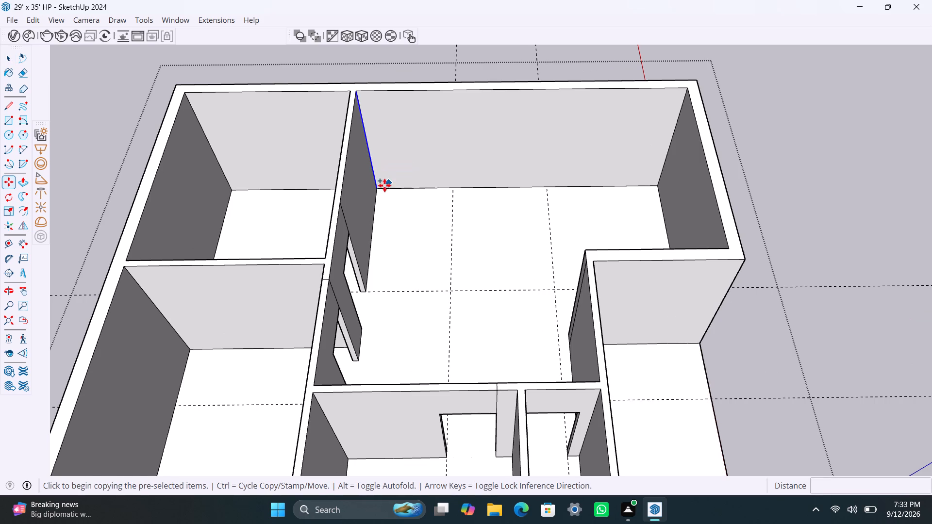
click(381, 189)
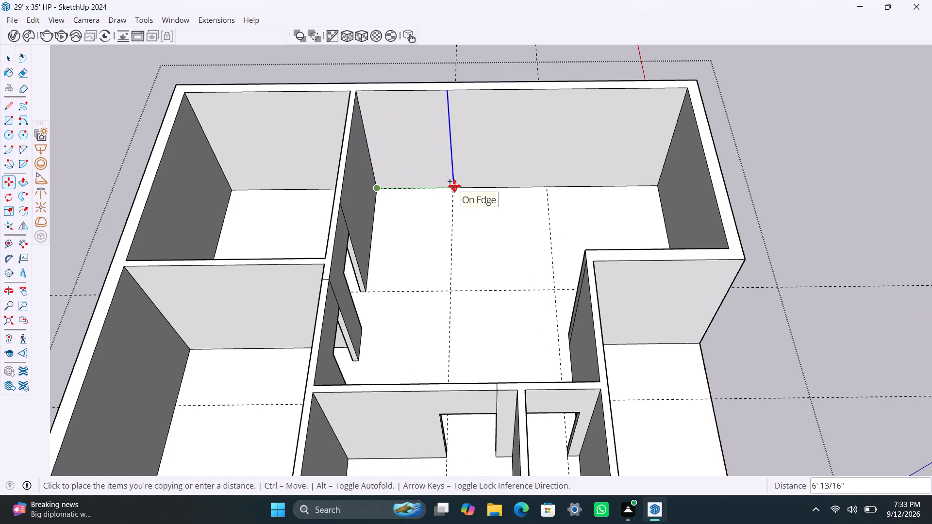
text(6'6")
key(Return)
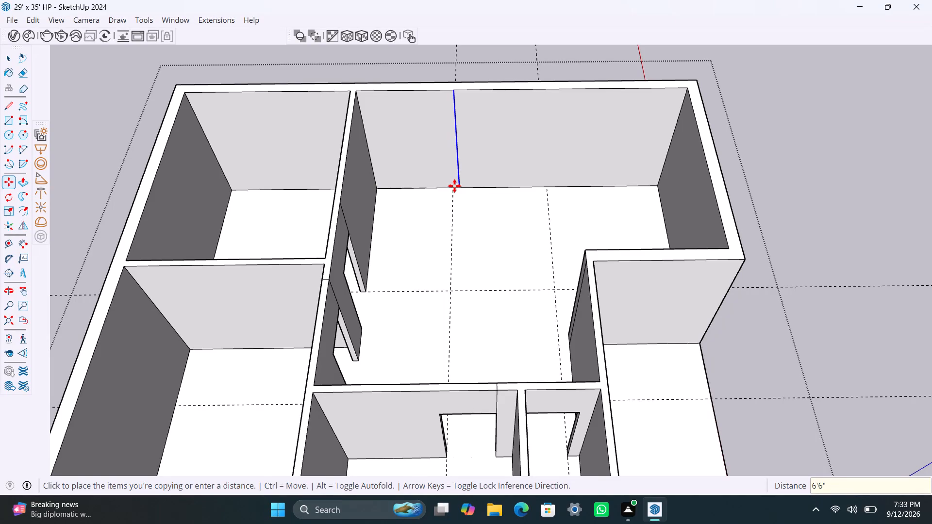
click(461, 184)
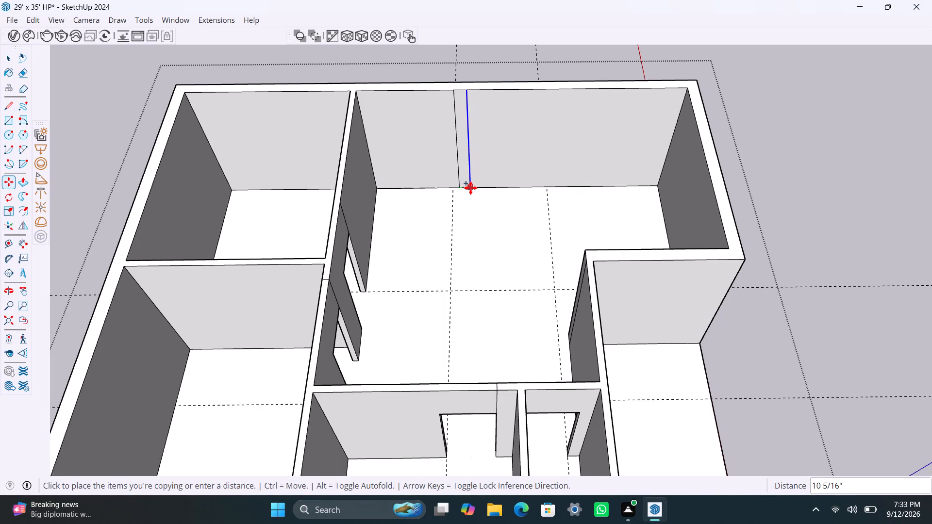
text(4.5")
key(Return)
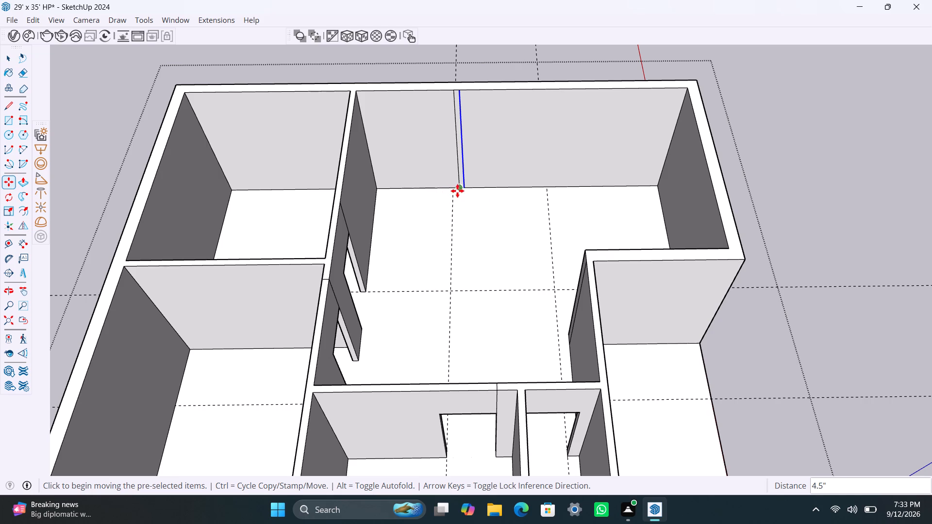
key(space)
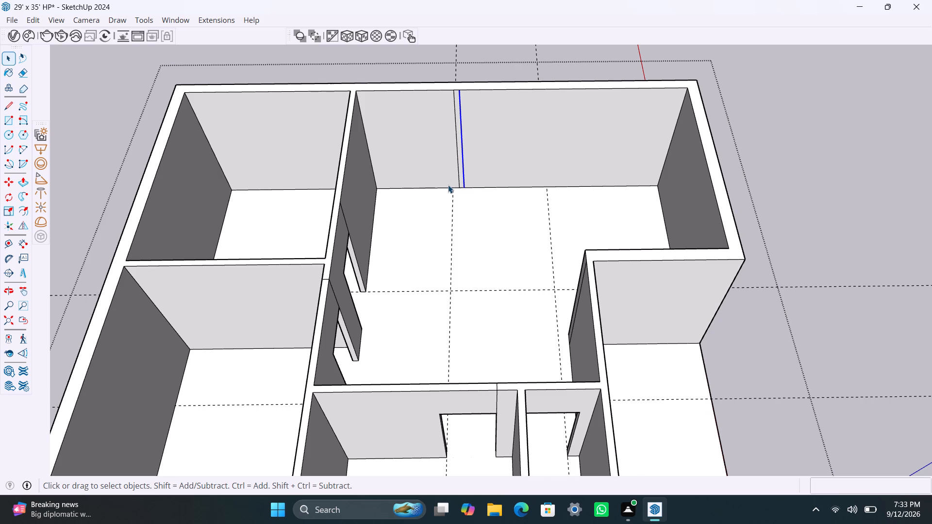
Push/Pull the 4.5" strip on the outer wall 9' 6 1/2" into the large room to the cross guide line.
scroll(448, 185, up, 3)
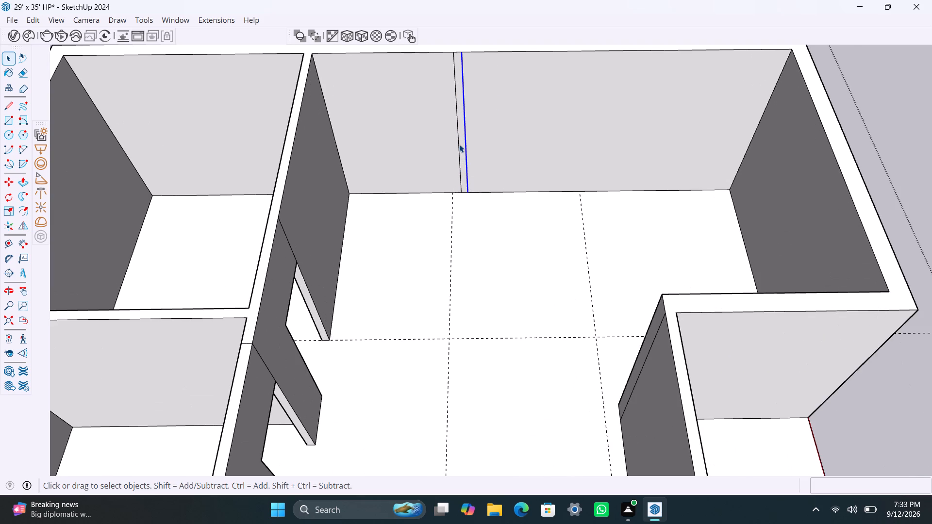
scroll(459, 144, up, 1)
click(461, 140)
key(p)
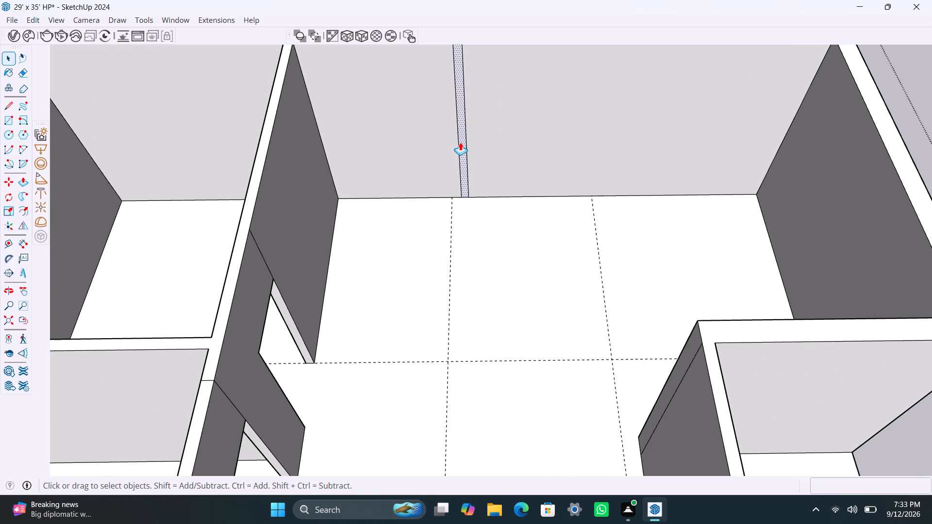
drag(460, 142, 471, 274)
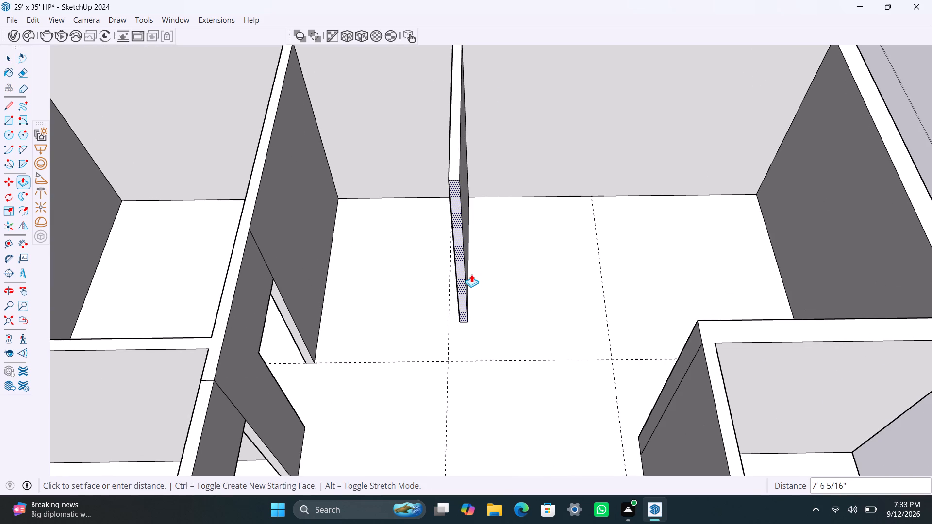
drag(471, 274, 299, 324)
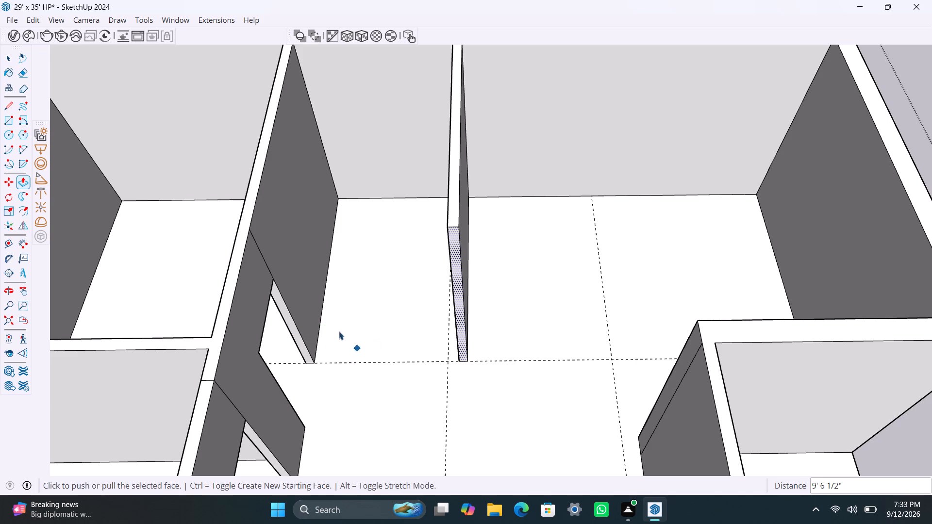
key(space)
Copy the vertical edge where the new partition meets the outer wall 4'6" along the wall, away from the first compartment.
scroll(335, 269, down, 6)
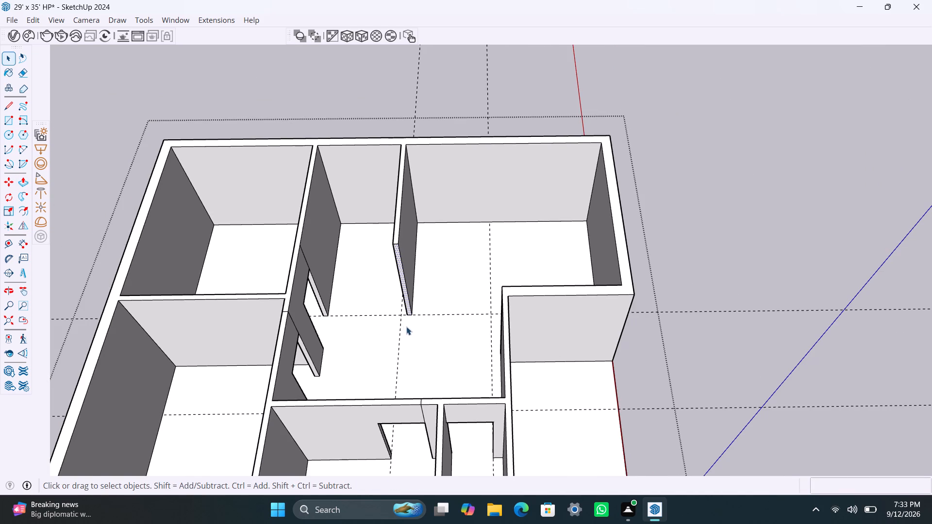
scroll(392, 321, down, 1)
middle_drag(392, 319, 414, 314)
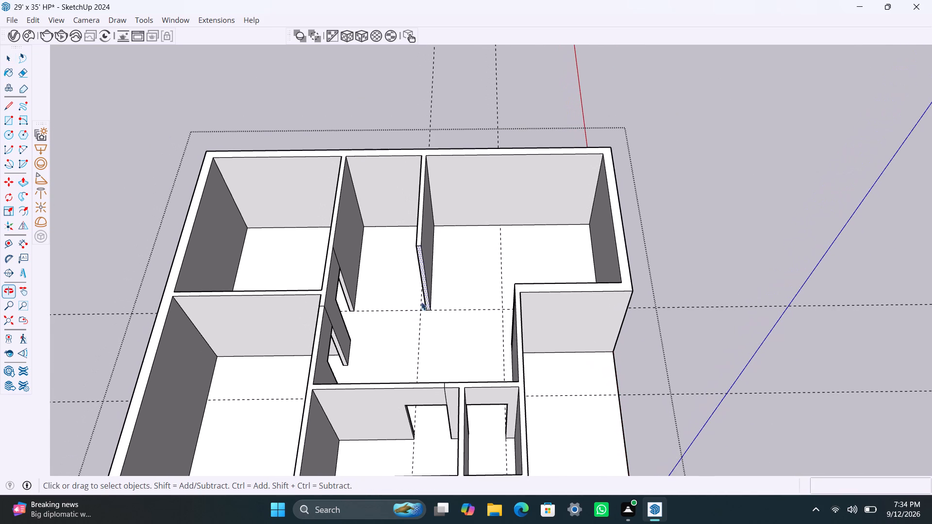
scroll(421, 302, down, 1)
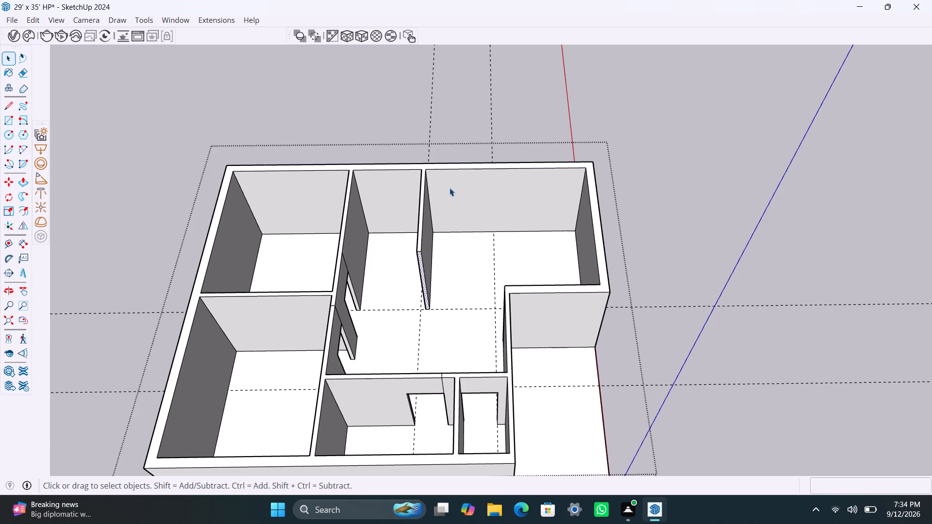
scroll(435, 189, up, 3)
click(428, 200)
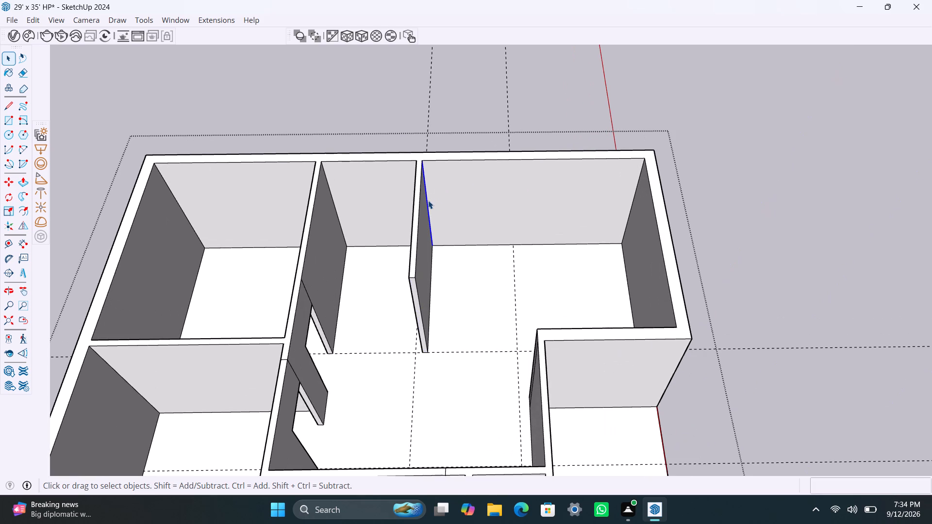
key(m)
click(426, 164)
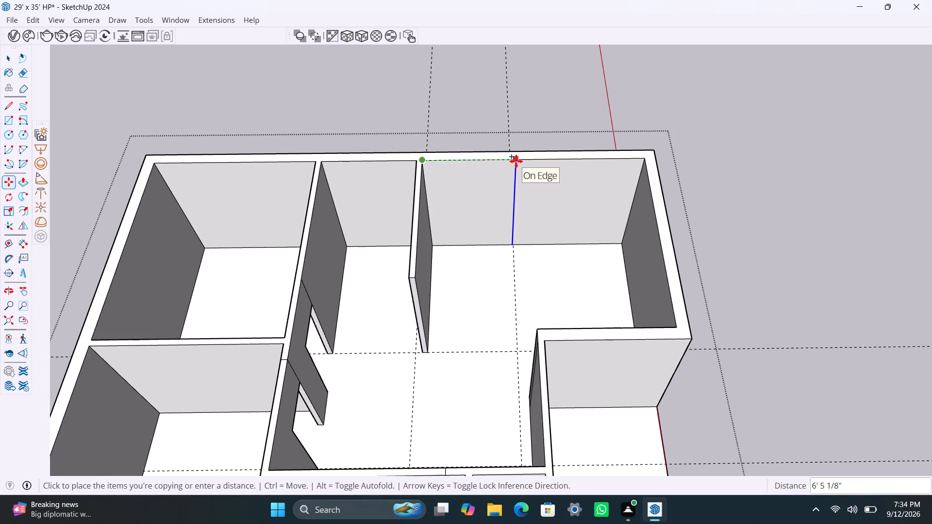
text(4'6")
key(Return)
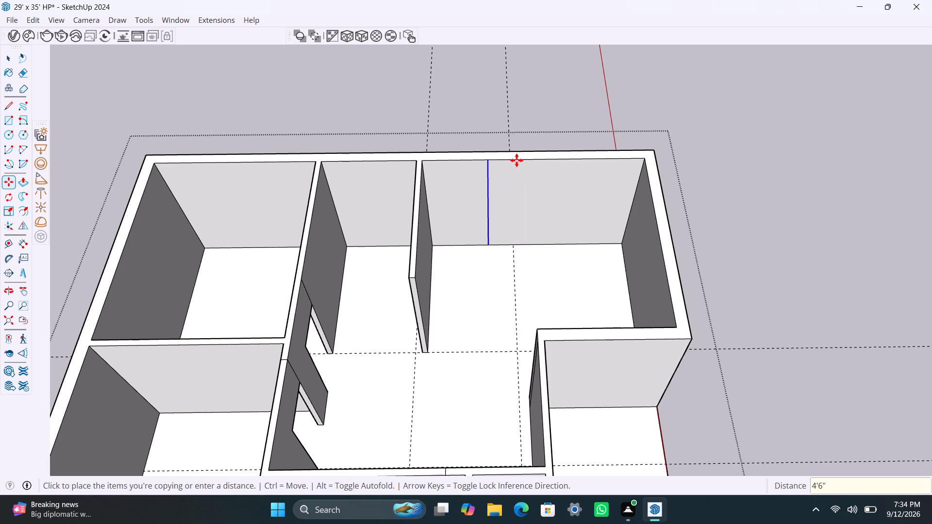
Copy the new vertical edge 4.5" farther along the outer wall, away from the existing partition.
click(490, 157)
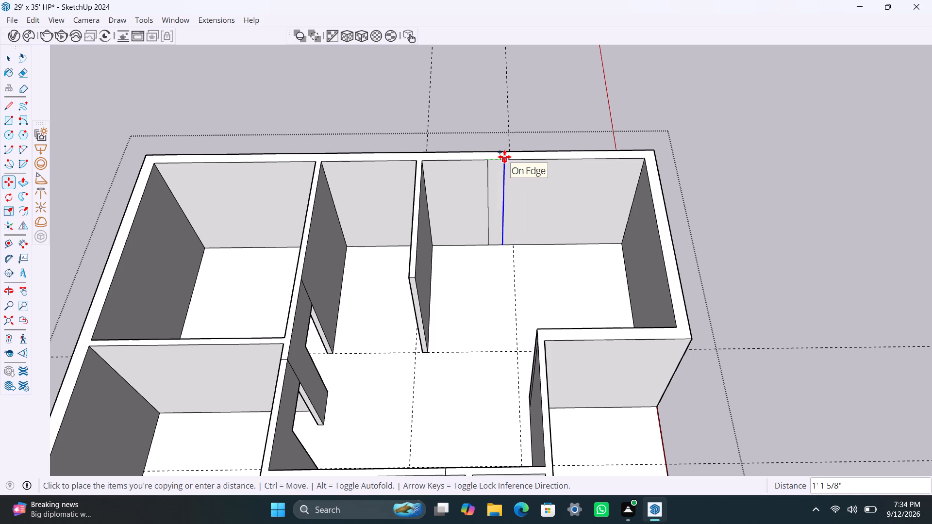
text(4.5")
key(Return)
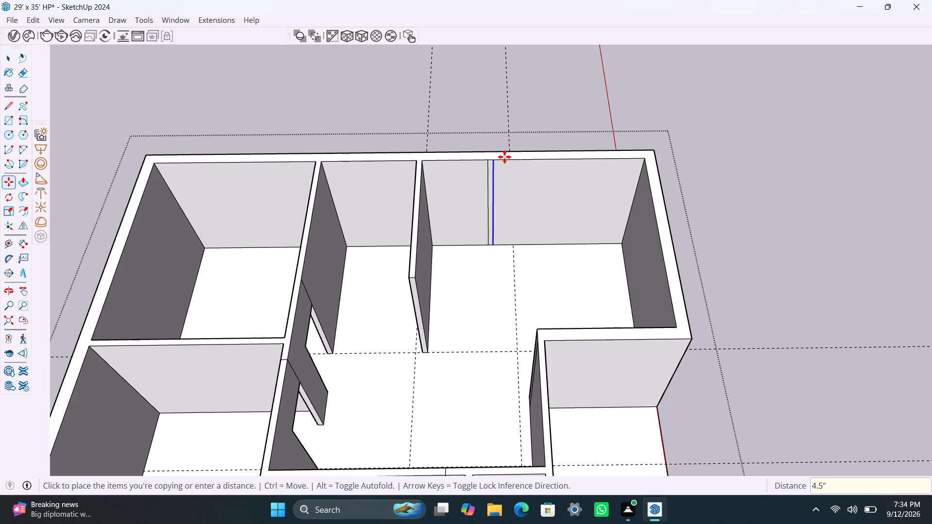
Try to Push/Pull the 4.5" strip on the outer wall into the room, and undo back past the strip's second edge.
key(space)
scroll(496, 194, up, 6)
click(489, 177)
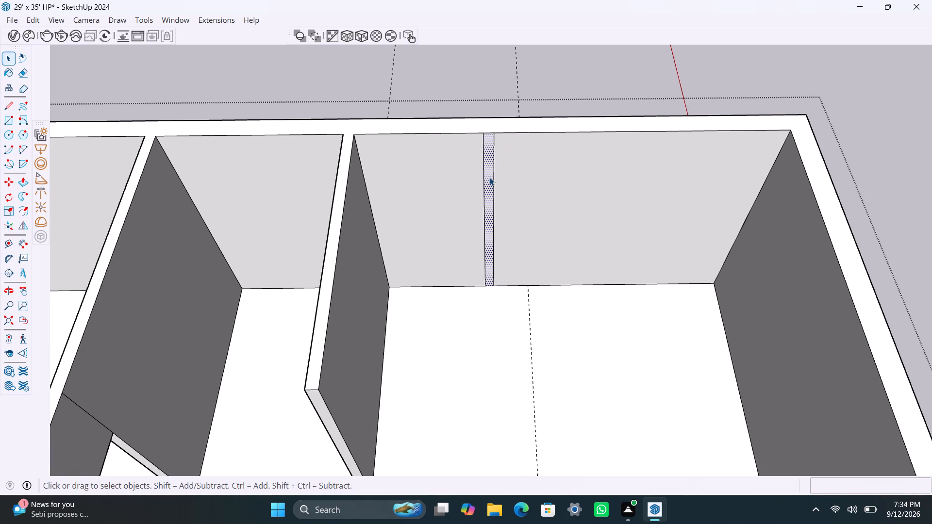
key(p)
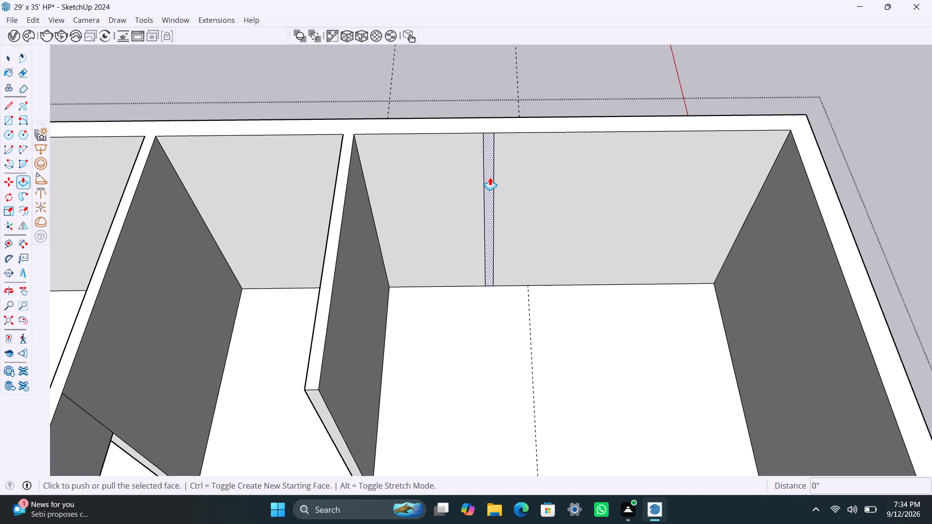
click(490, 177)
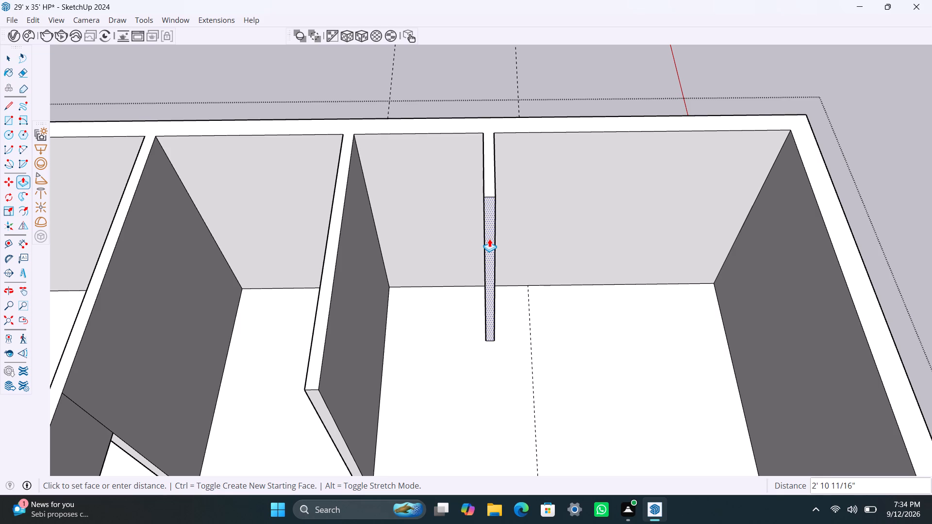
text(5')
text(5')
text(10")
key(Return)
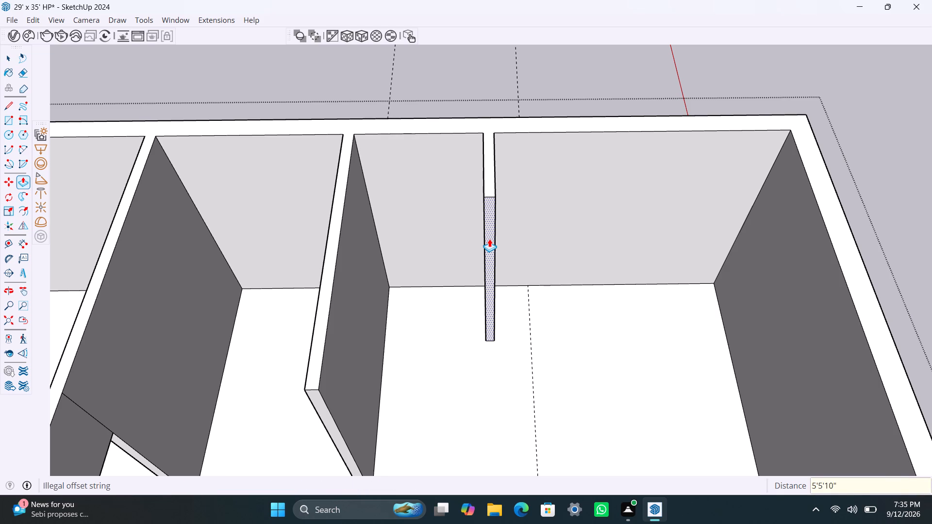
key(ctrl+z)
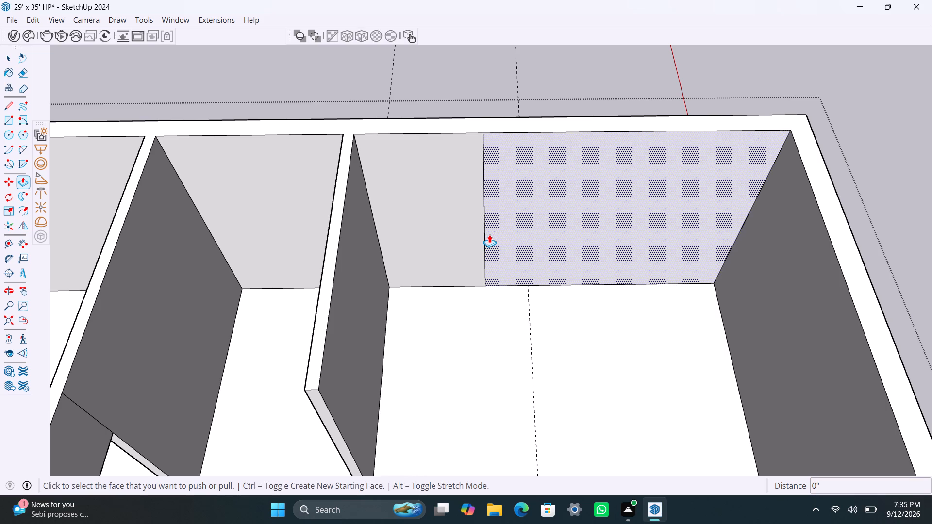
Copy the remaining vertical edge on the outer wall 4.5" along the wall, away from the existing partition.
key(space)
scroll(487, 250, up, 1)
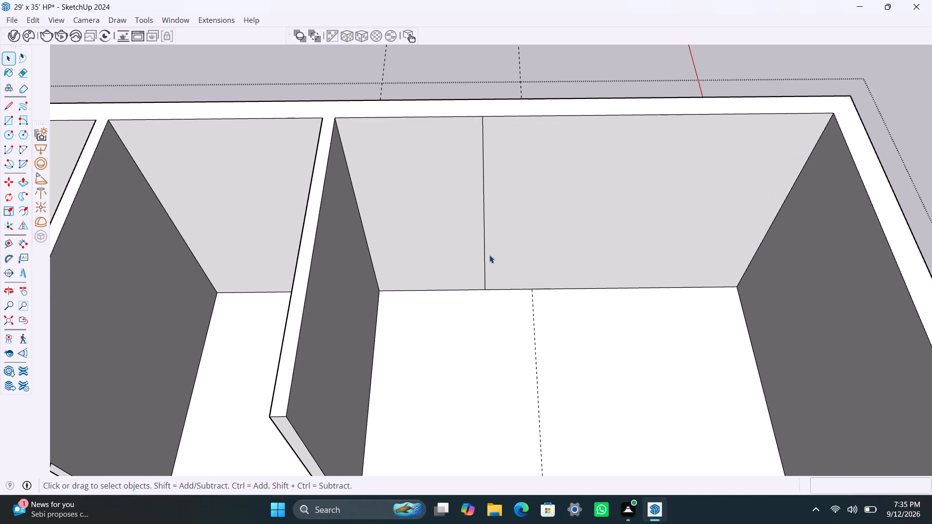
click(483, 265)
key(m)
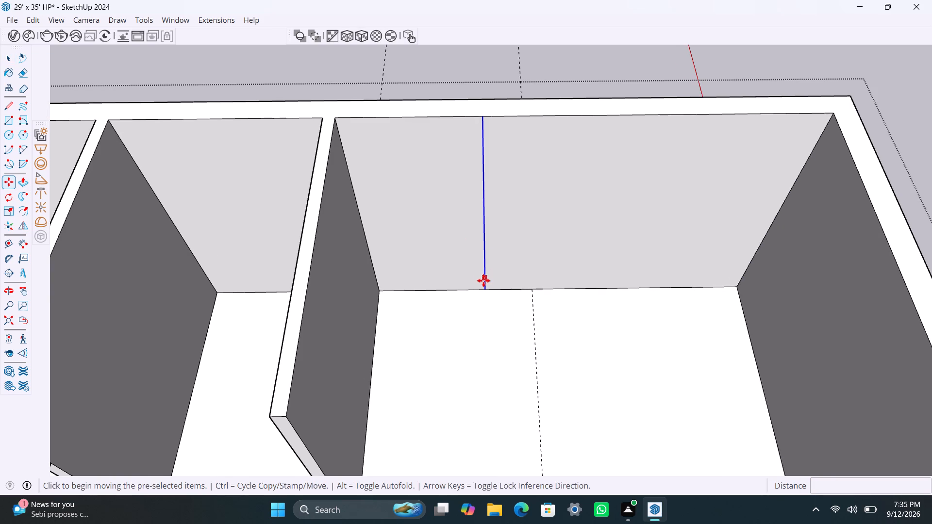
click(486, 291)
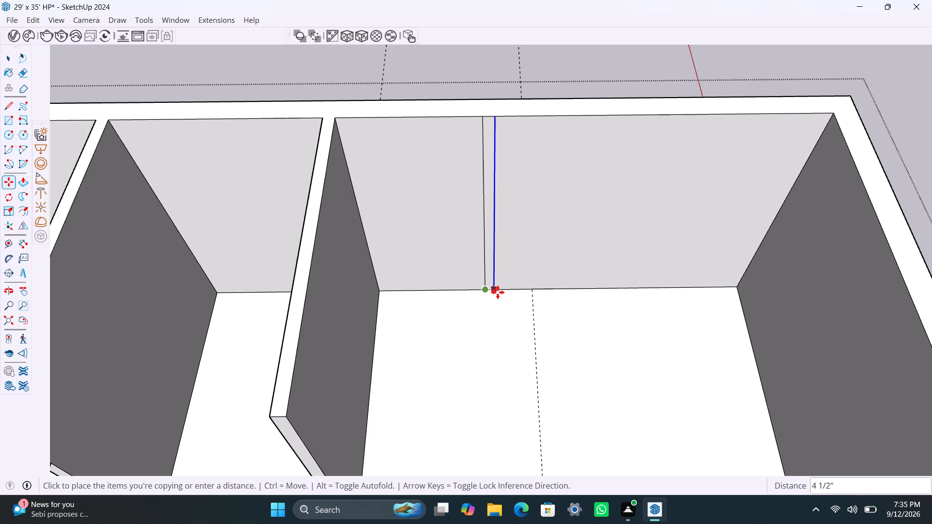
text(4.5")
key(Return)
key(space)
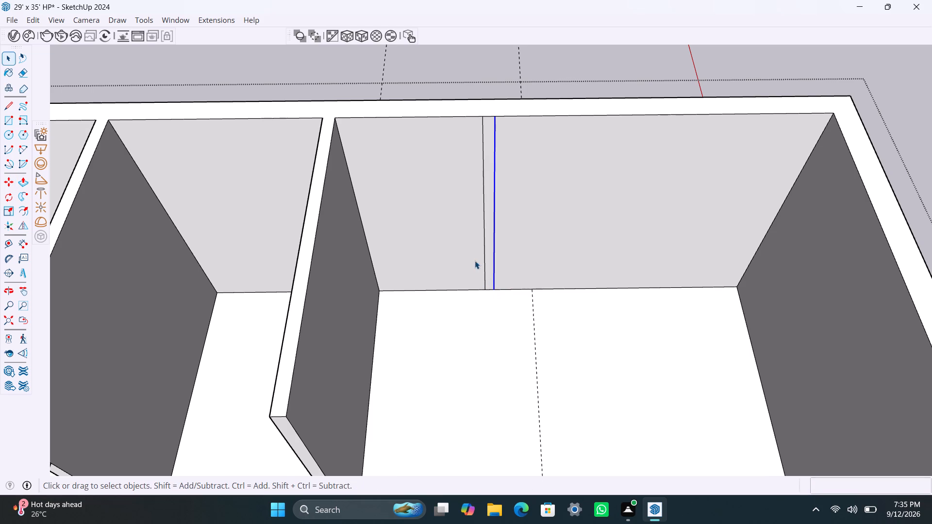
Push/Pull the 4.5" strip on the outer wall 5'10" into the large room.
scroll(492, 215, up, 1)
click(492, 214)
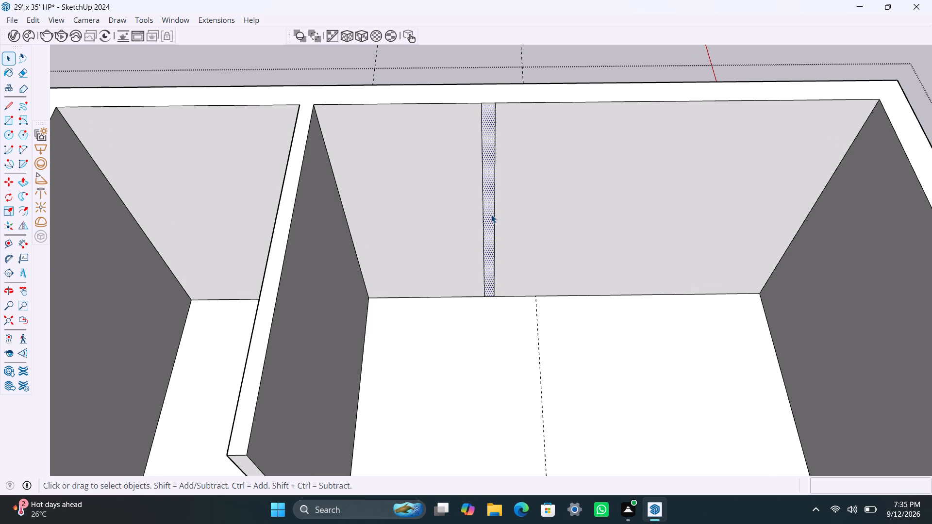
key(p)
drag(491, 215, 491, 228)
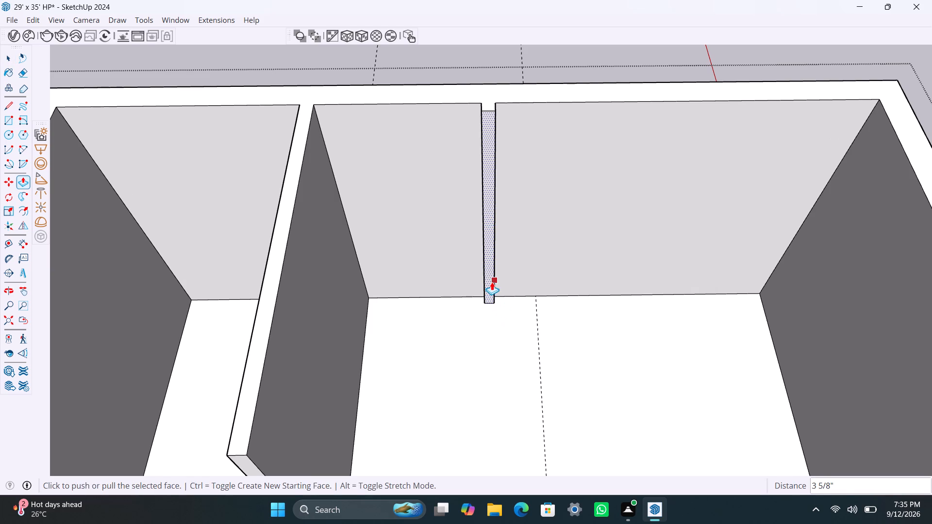
drag(492, 282, 493, 384)
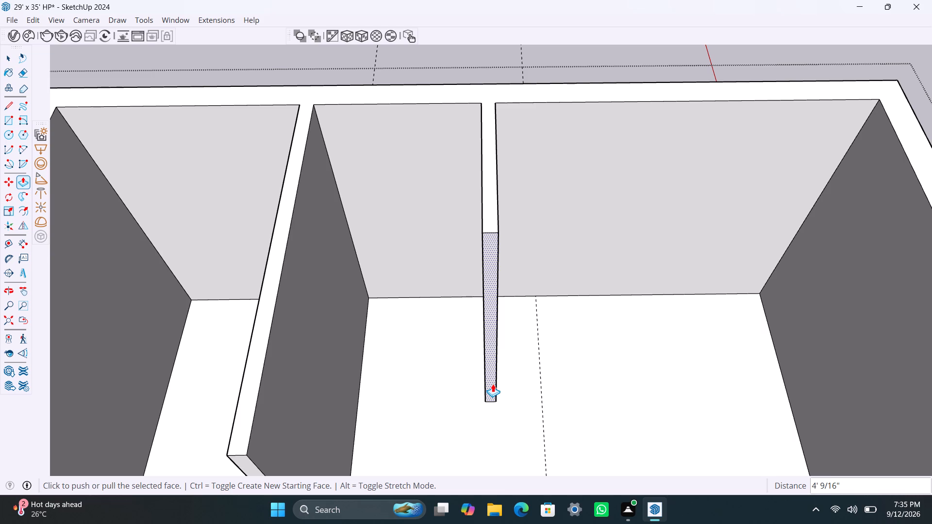
text(5')
text(10)
key(shift+quotedbl)
key(Return)
Push/Pull the free end of the new short partition out by another 4.5".
scroll(481, 400, down, 2)
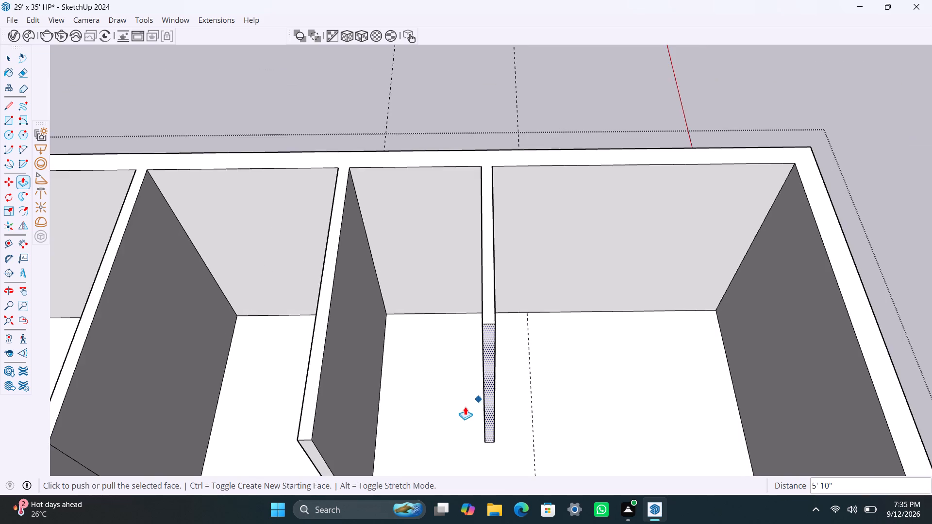
scroll(475, 394, down, 3)
shift+middle_drag(500, 390, 523, 319)
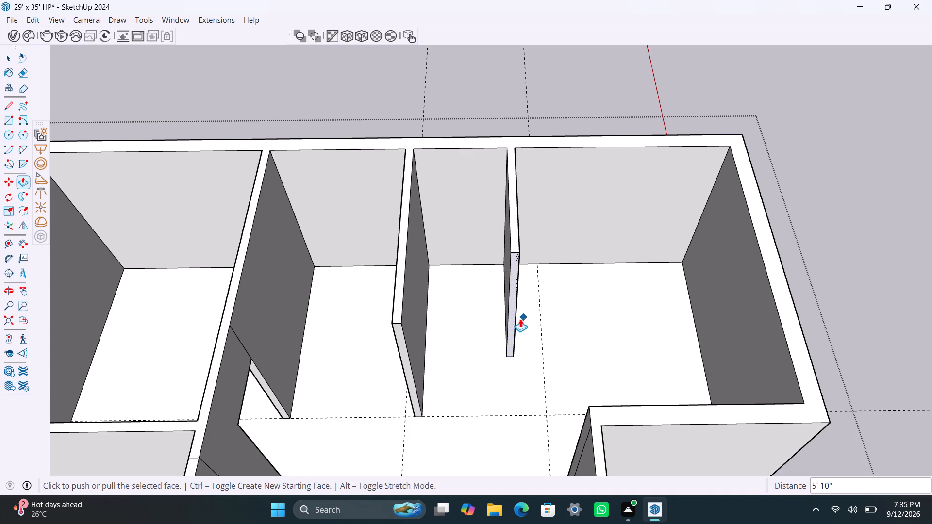
scroll(503, 328, up, 1)
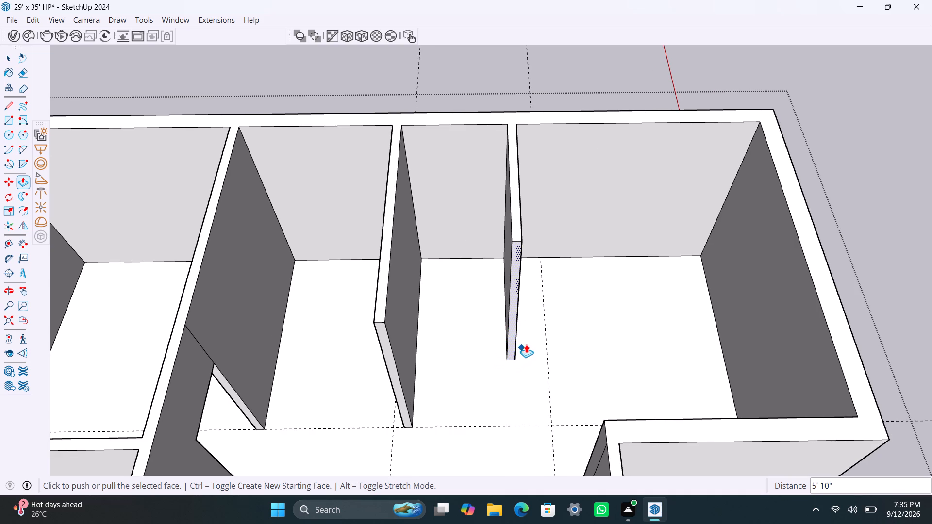
click(517, 311)
text(4.5")
key(Return)
key(space)
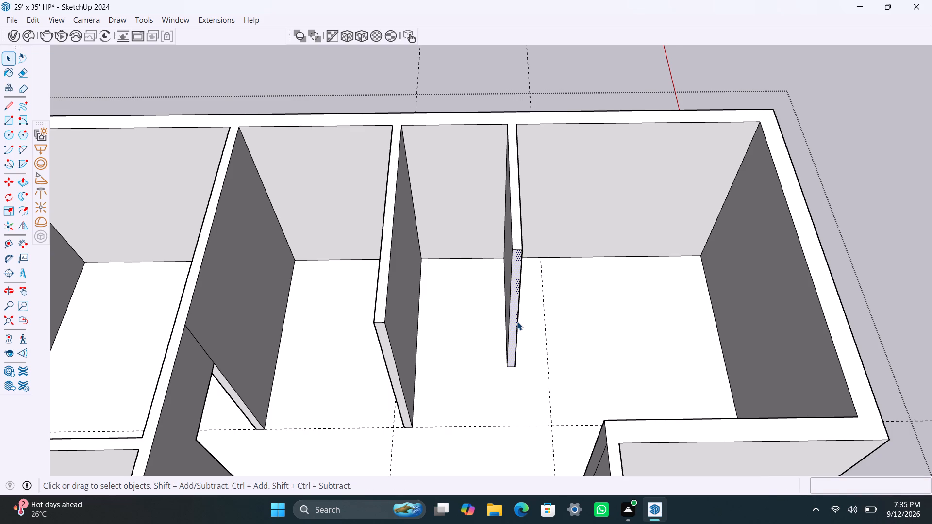
Copy the short partition's vertical end edge on the side facing the longer partition 4.5" back along its face.
scroll(488, 341, down, 1)
middle_drag(483, 343, 608, 352)
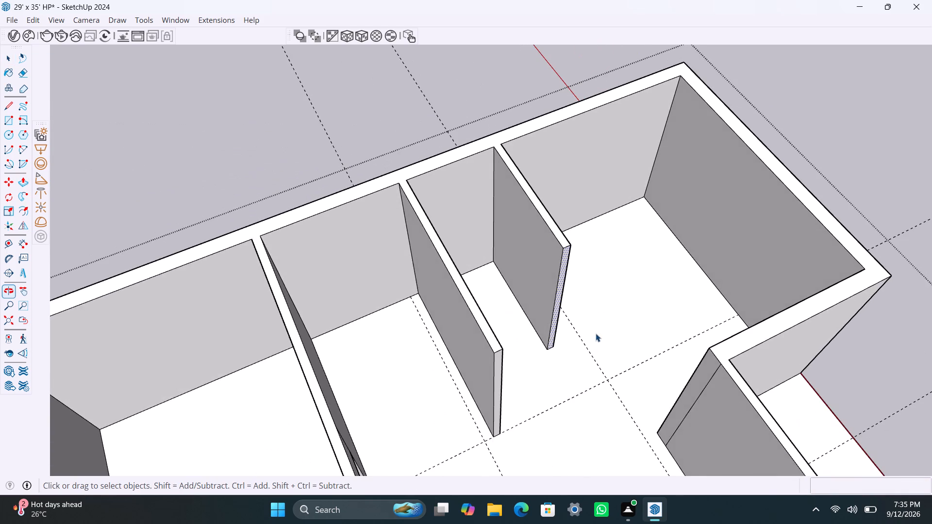
scroll(550, 349, up, 5)
click(549, 339)
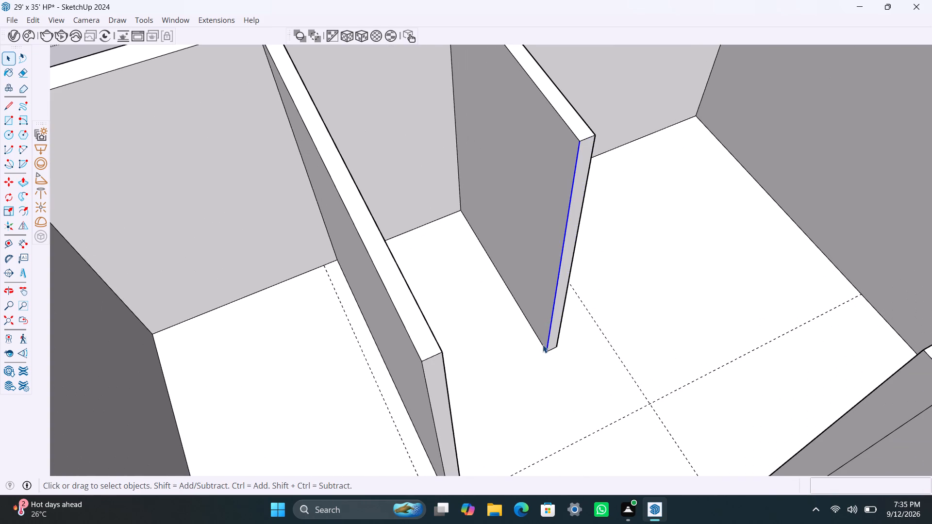
key(m)
click(546, 347)
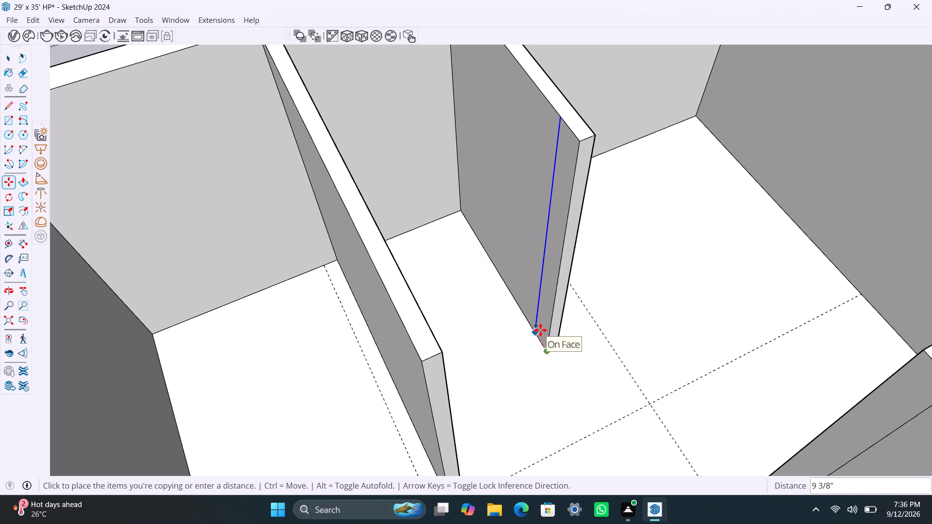
text(4.5")
key(Return)
key(space)
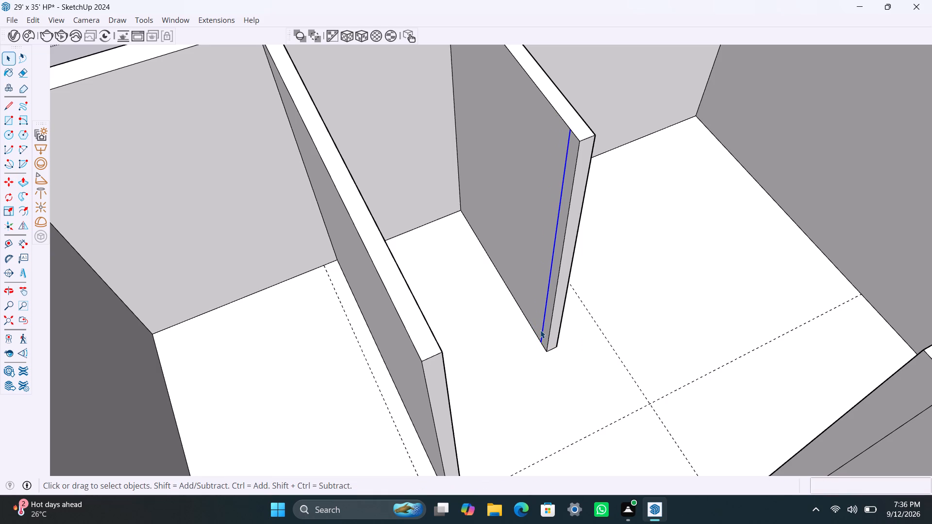
Push/Pull the 4.5" strip at the short partition's end into a short return towards the longer partition.
scroll(546, 327, up, 2)
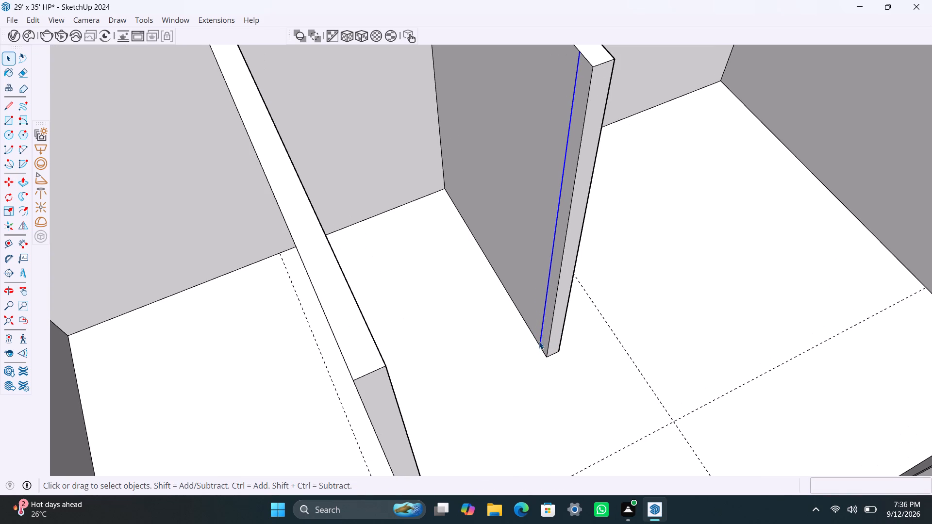
scroll(534, 355, down, 2)
scroll(544, 333, up, 2)
click(544, 333)
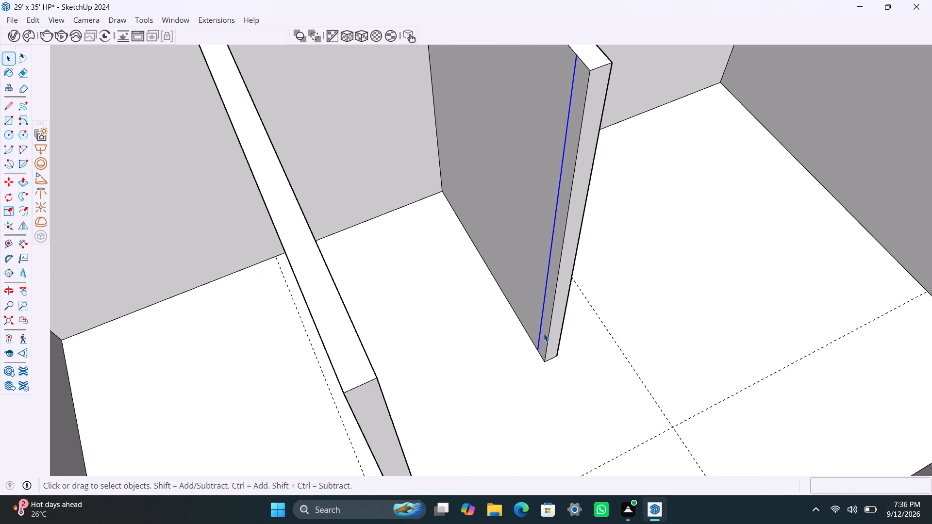
key(p)
drag(544, 333, 528, 343)
click(521, 355)
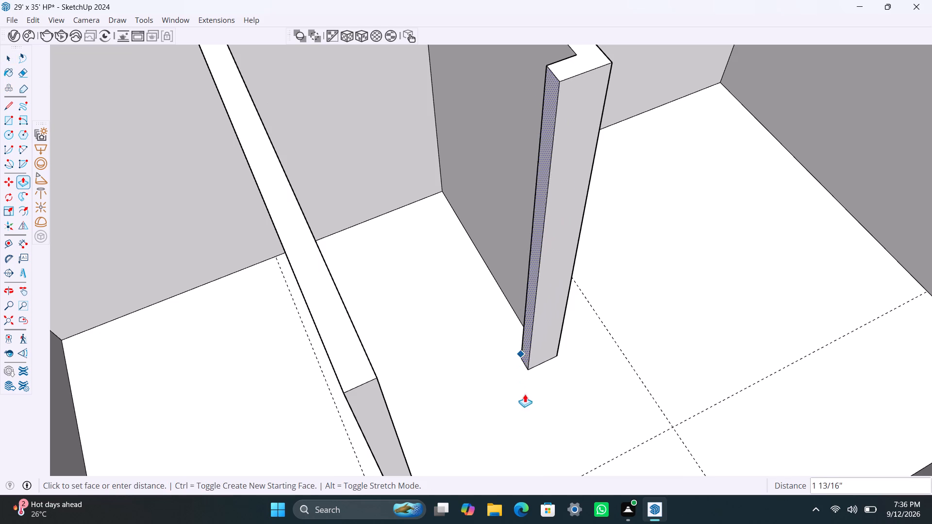
key(space)
Place a guide line on the floor 3' from the short return's end, towards the longer partition.
click(520, 369)
key(t)
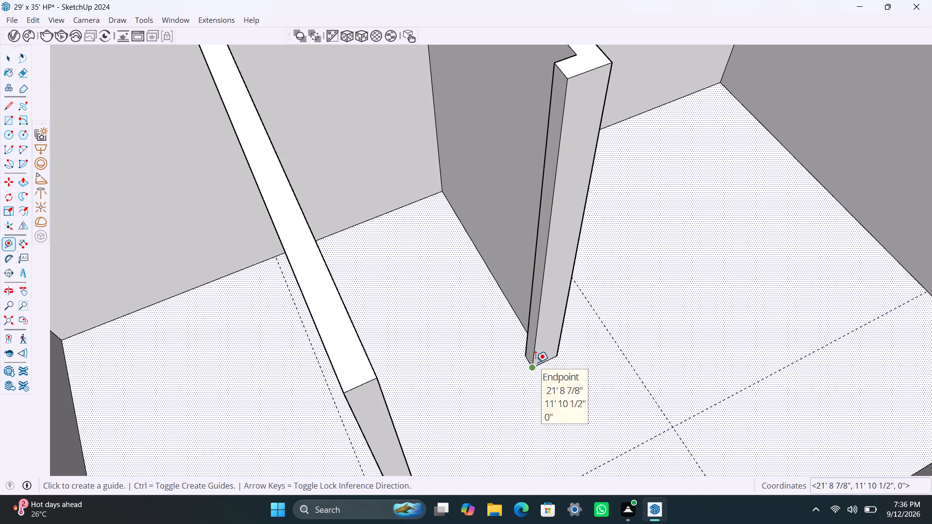
scroll(528, 357, up, 4)
click(526, 360)
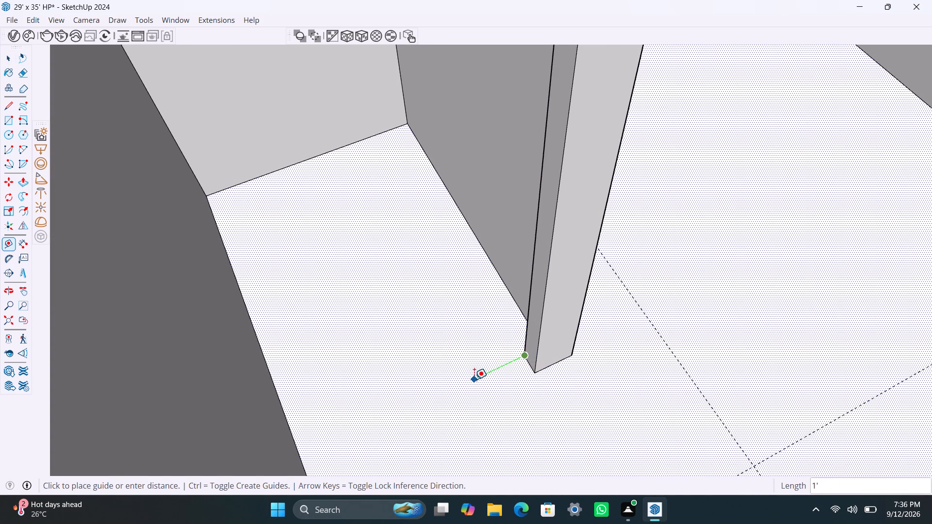
key(space)
key(t)
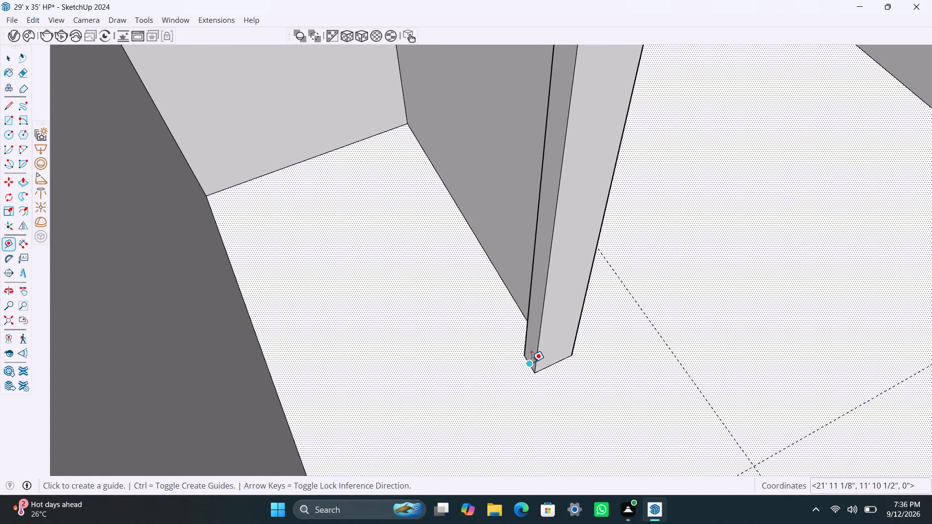
click(532, 362)
text(3')
key(Return)
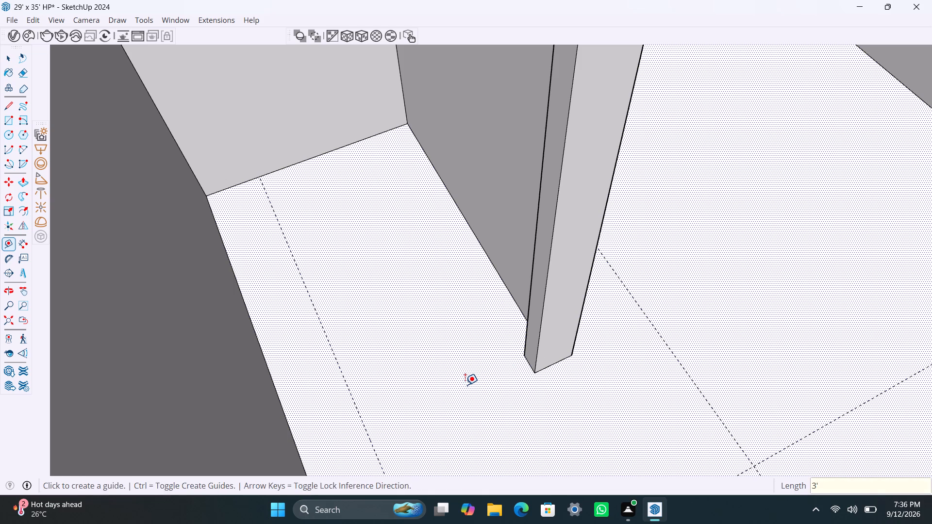
key(space)
scroll(463, 371, down, 4)
middle_drag(449, 363, 221, 345)
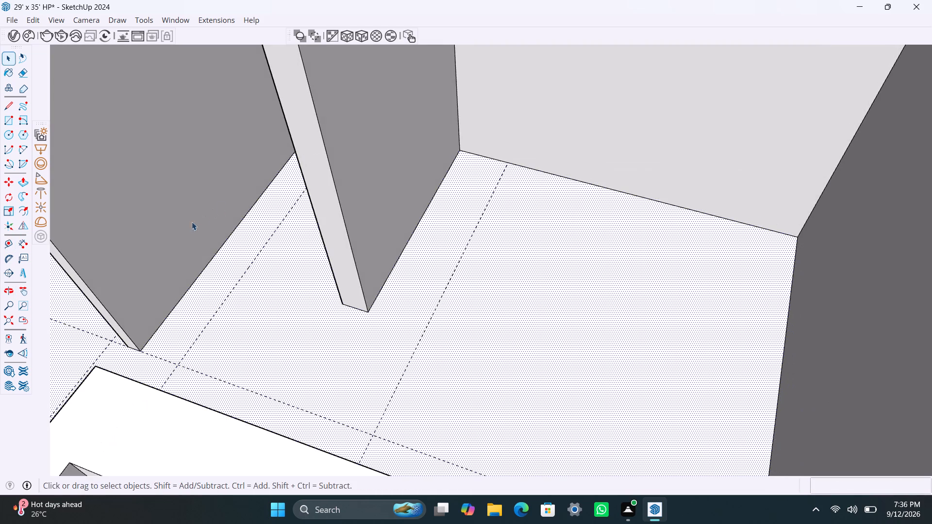
Copy the vertical corner edge where the longer partition meets the back wall 5'10" along the longer partition's face.
middle_drag(240, 259, 339, 313)
scroll(339, 313, down, 1)
click(243, 135)
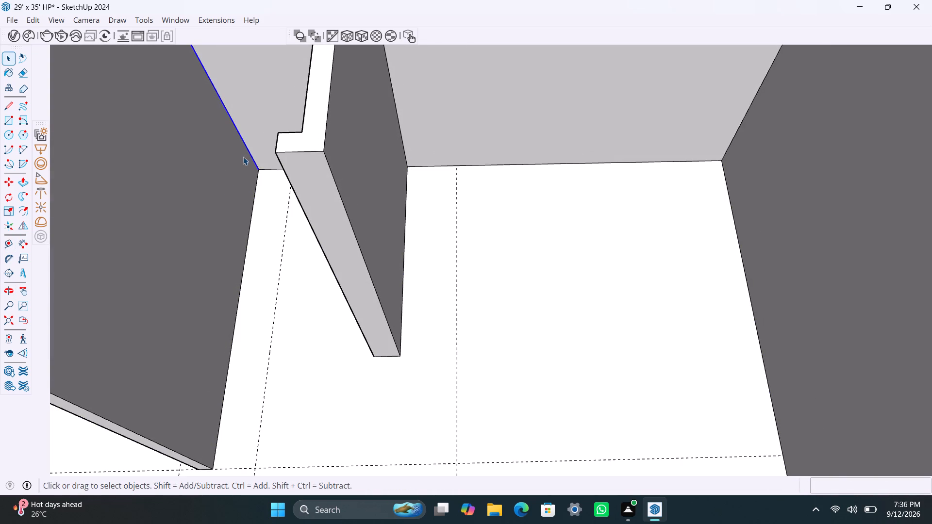
key(m)
click(265, 173)
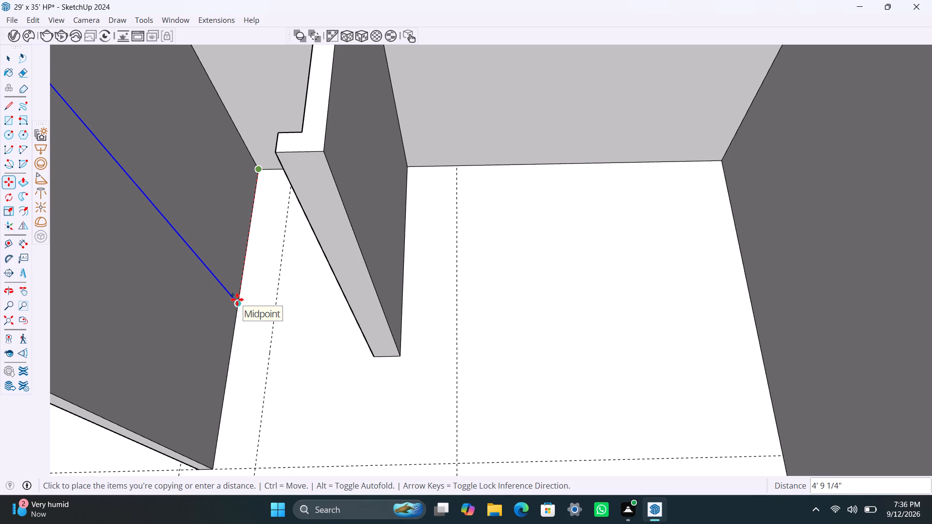
text(5'10")
key(Return)
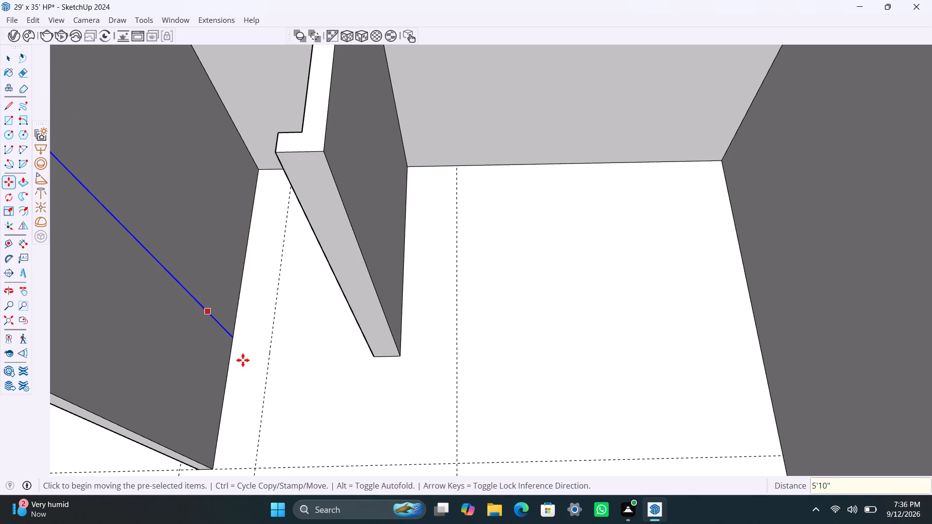
Copy the new vertical edge another 4.5" along the longer partition's face, away from the back wall.
click(238, 339)
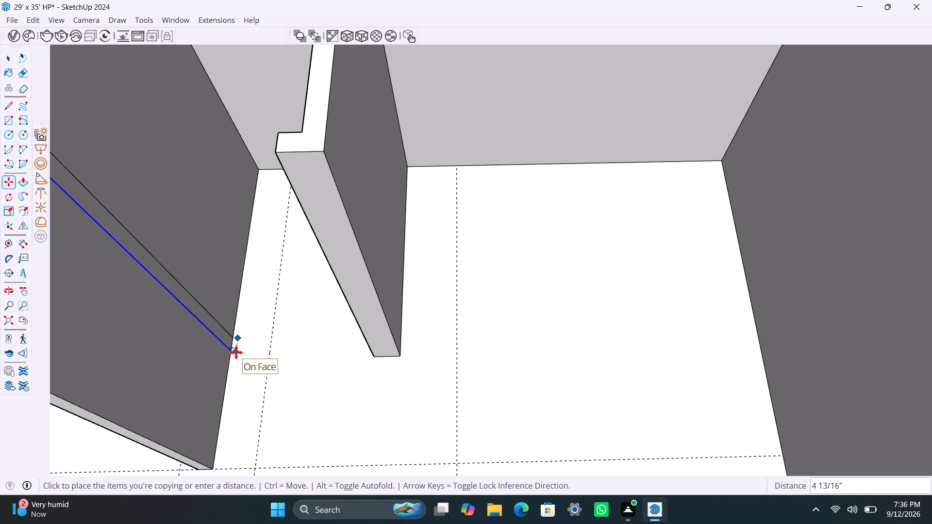
text(4.5")
key(Return)
key(space)
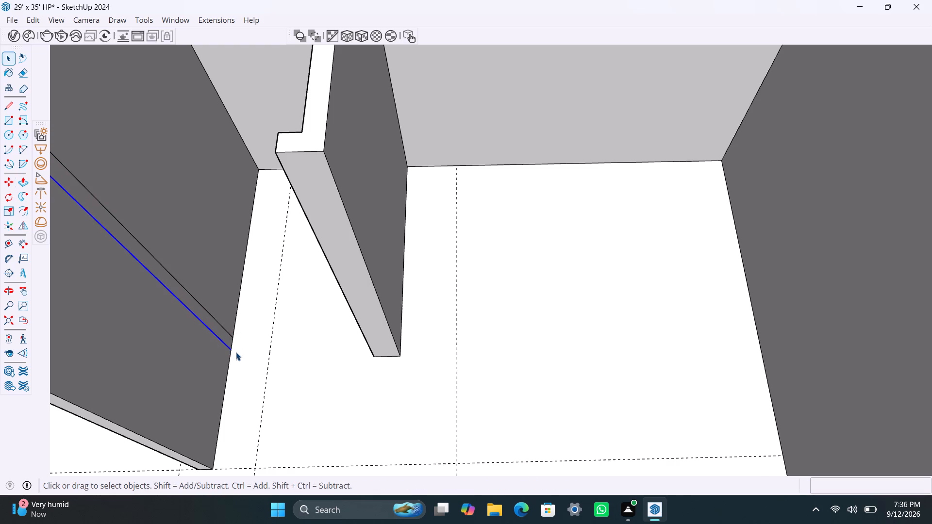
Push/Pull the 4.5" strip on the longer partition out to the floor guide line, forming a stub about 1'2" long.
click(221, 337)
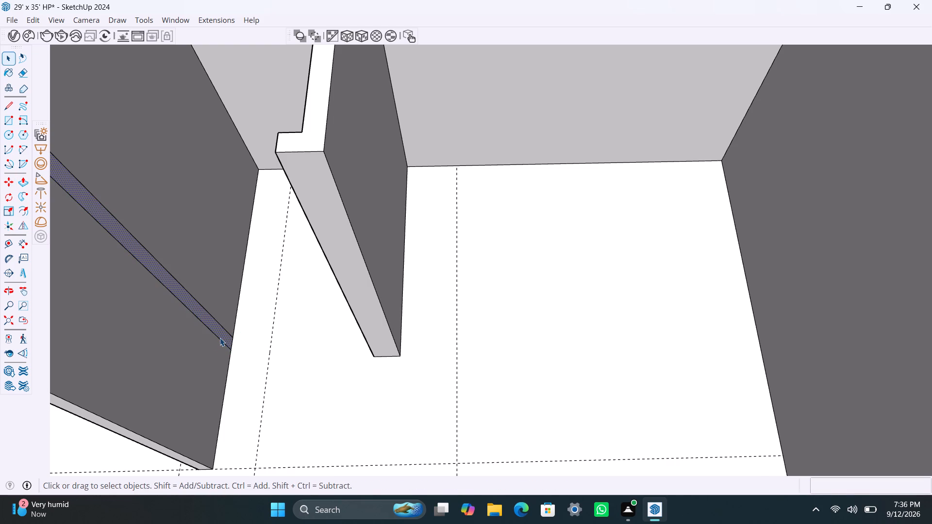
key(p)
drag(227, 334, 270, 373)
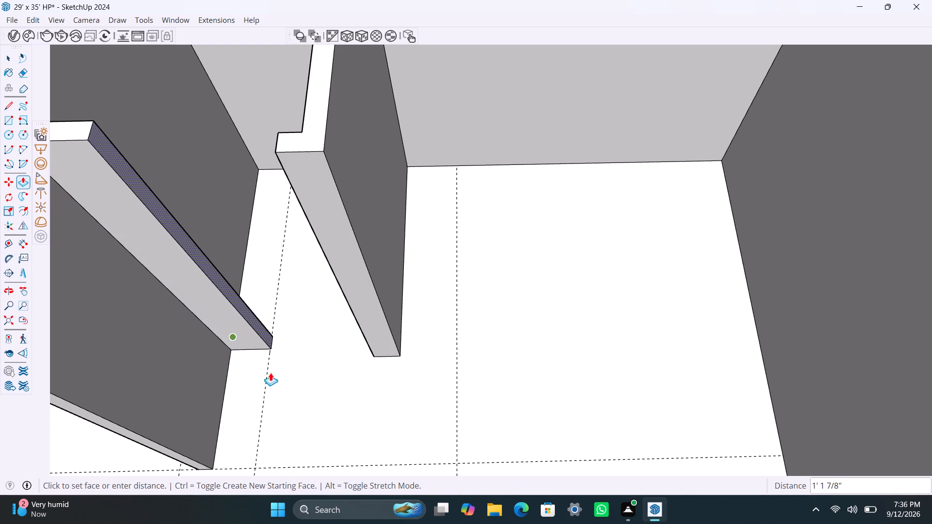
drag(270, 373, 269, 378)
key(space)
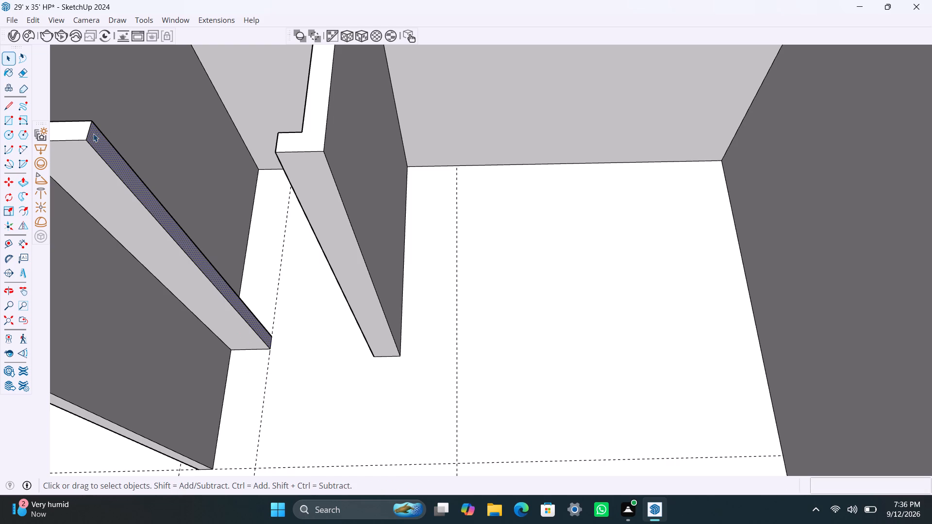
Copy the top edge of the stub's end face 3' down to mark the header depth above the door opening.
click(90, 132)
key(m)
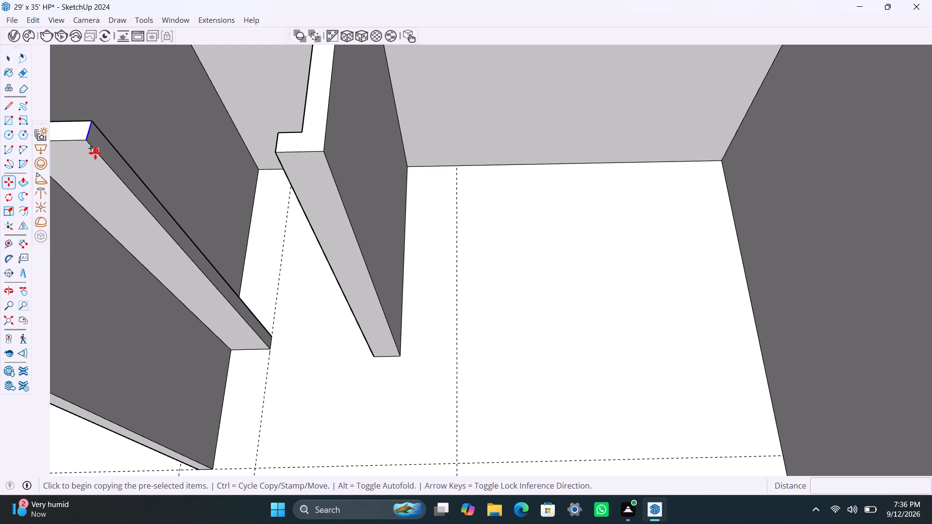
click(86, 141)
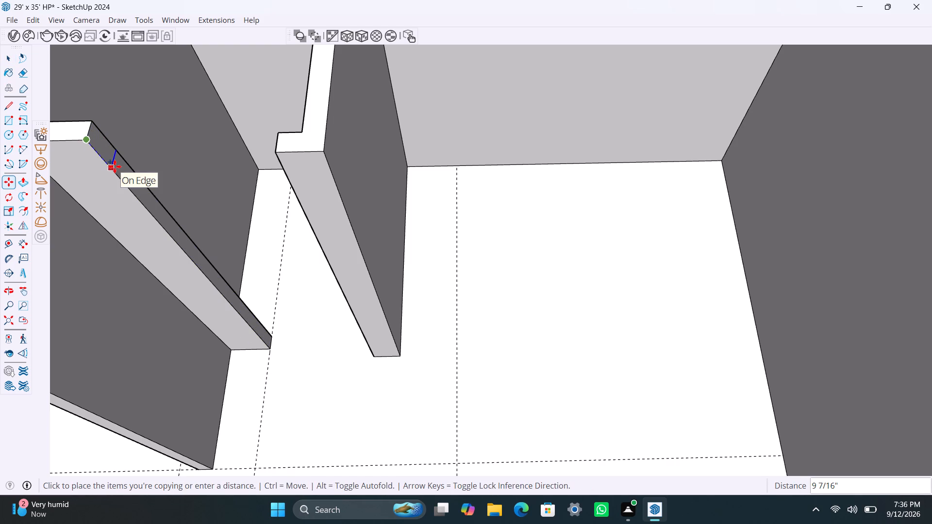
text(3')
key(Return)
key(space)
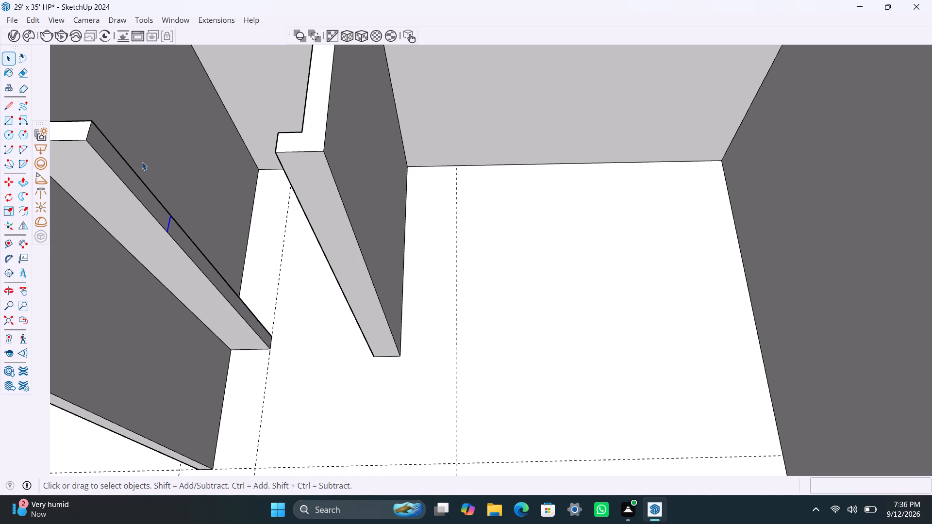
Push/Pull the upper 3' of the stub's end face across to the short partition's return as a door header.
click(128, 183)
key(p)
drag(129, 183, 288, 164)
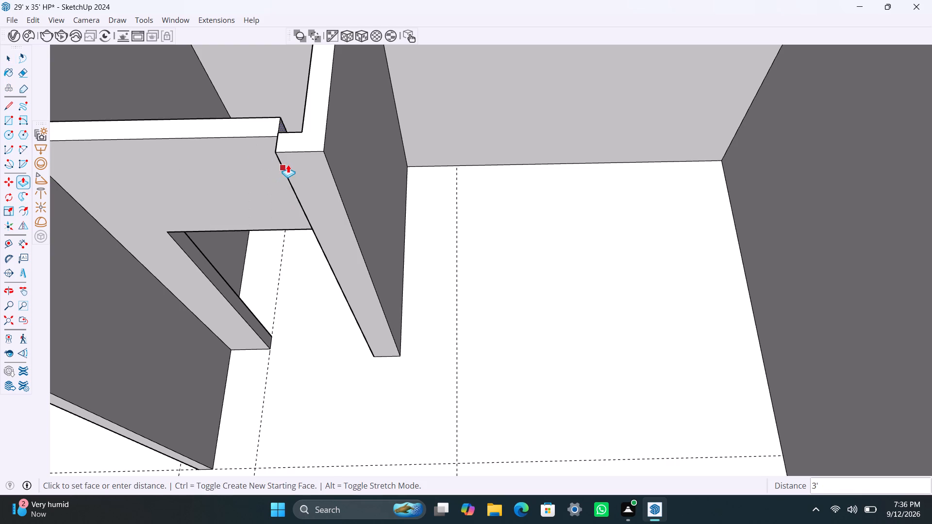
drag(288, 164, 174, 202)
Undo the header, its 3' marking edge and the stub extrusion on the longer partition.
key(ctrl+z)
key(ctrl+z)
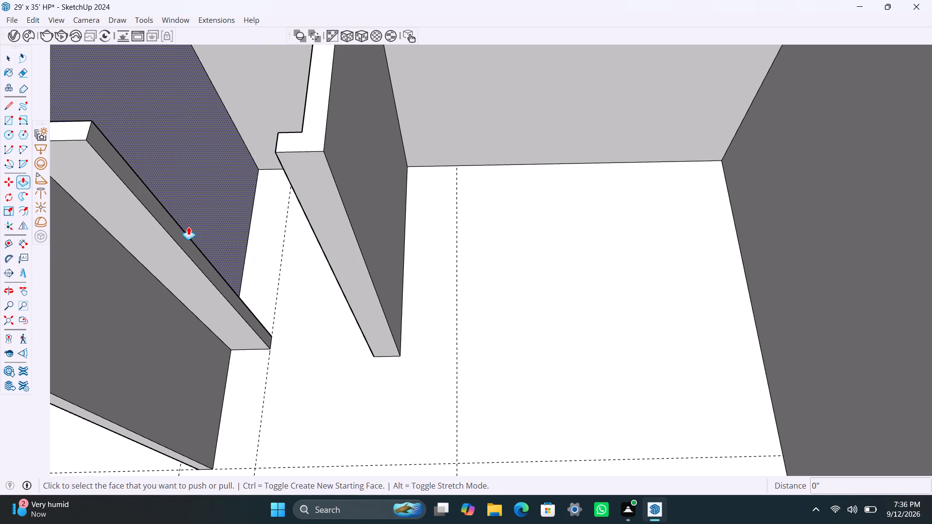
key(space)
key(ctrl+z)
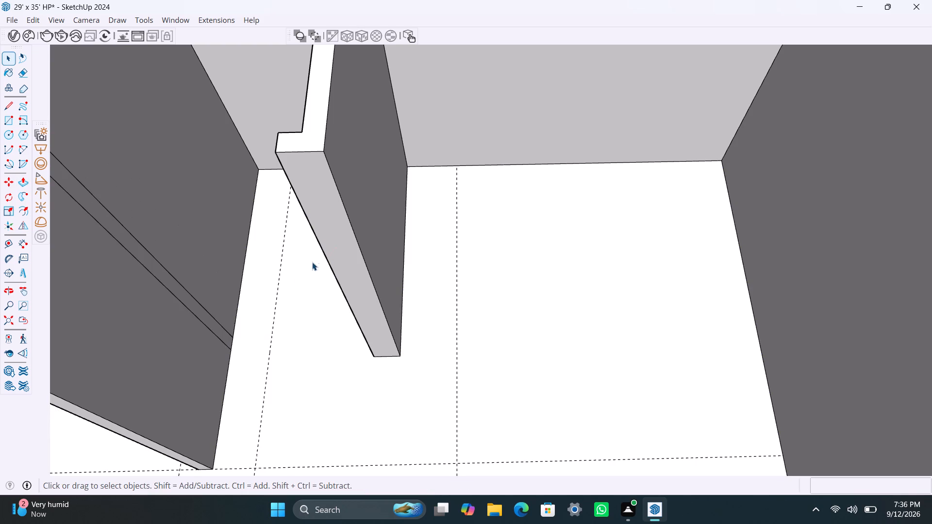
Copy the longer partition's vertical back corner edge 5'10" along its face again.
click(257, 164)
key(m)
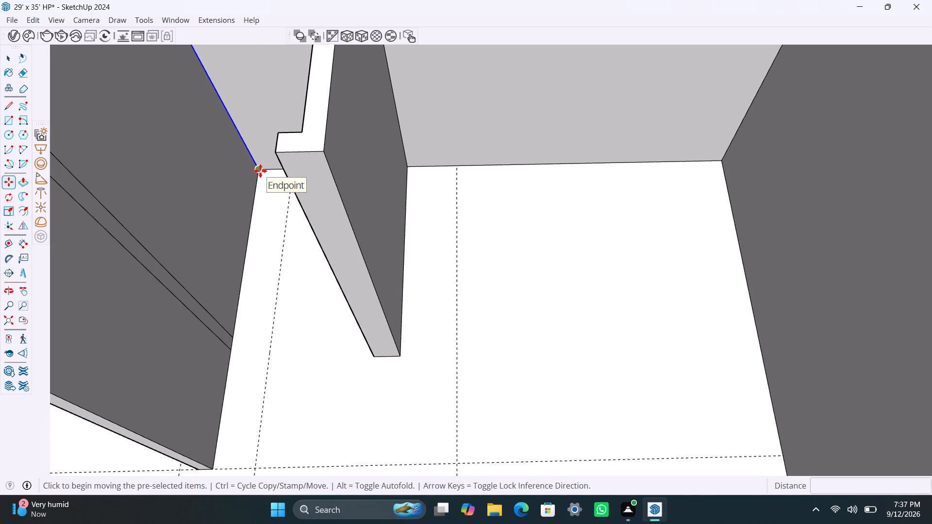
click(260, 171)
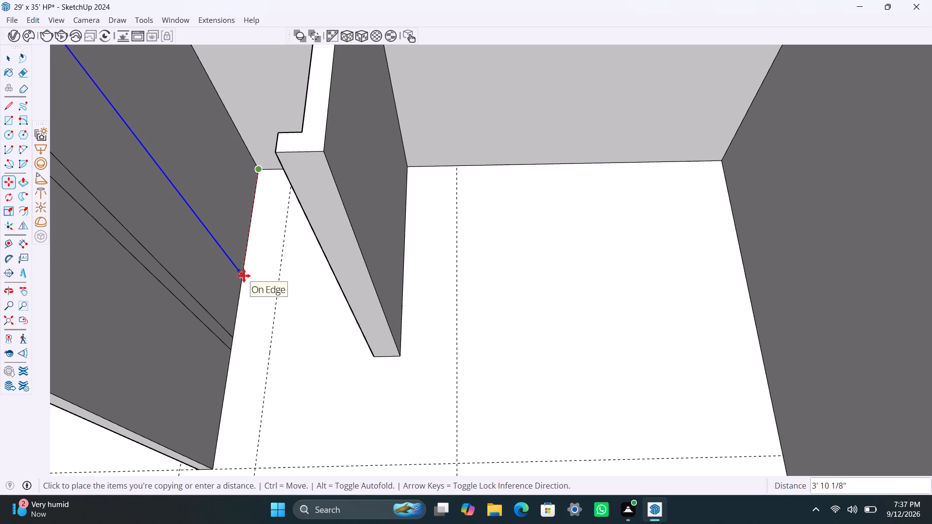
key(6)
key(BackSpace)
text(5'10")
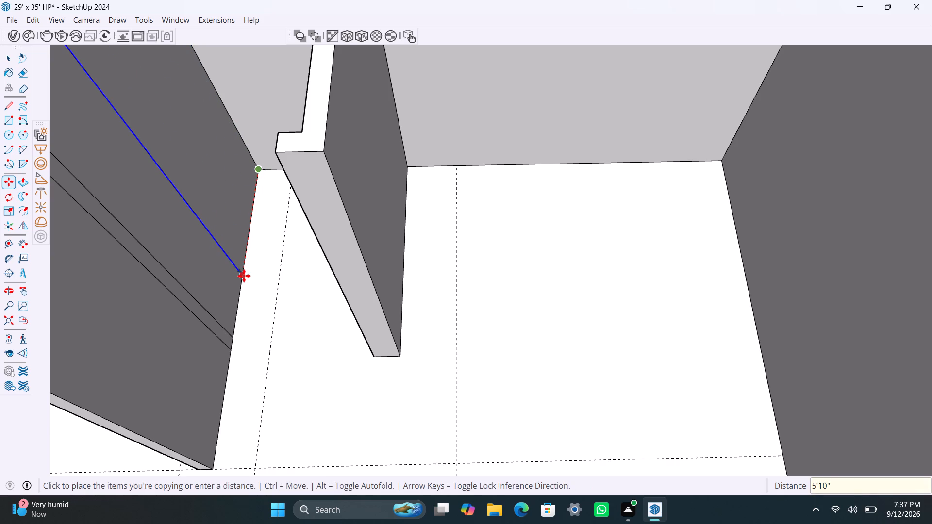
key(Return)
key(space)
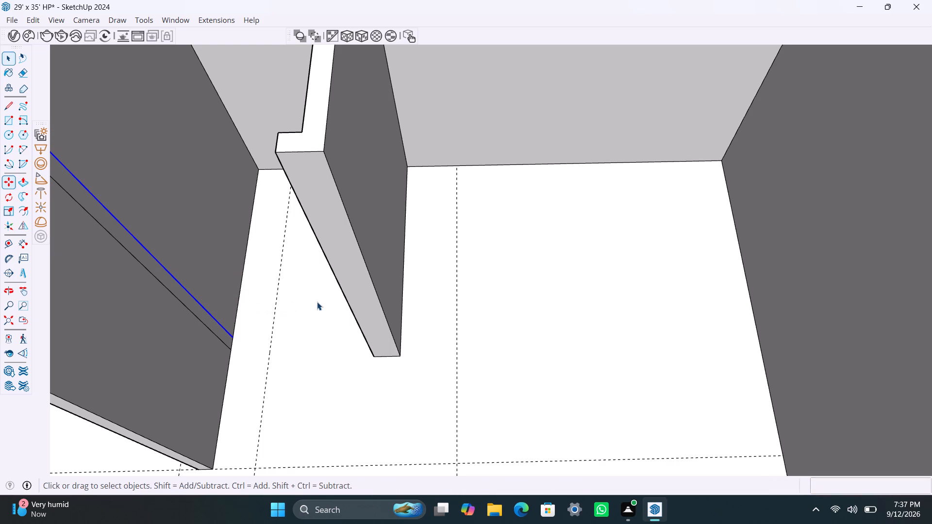
Push/Pull the short return's end face back flush with the short partition's face.
scroll(307, 263, down, 3)
middle_drag(305, 302, 314, 302)
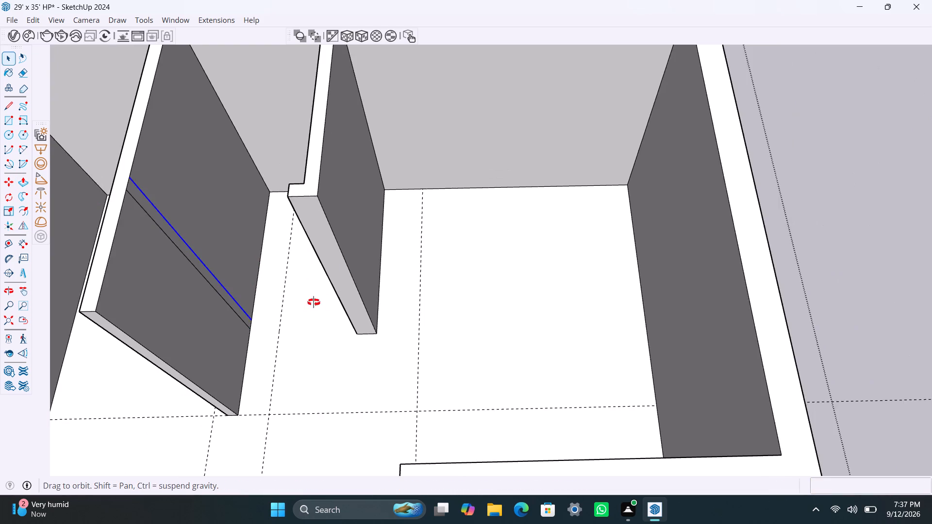
middle_drag(314, 302, 445, 280)
scroll(417, 291, up, 4)
middle_drag(379, 253, 394, 255)
scroll(399, 307, down, 4)
middle_drag(375, 378, 313, 365)
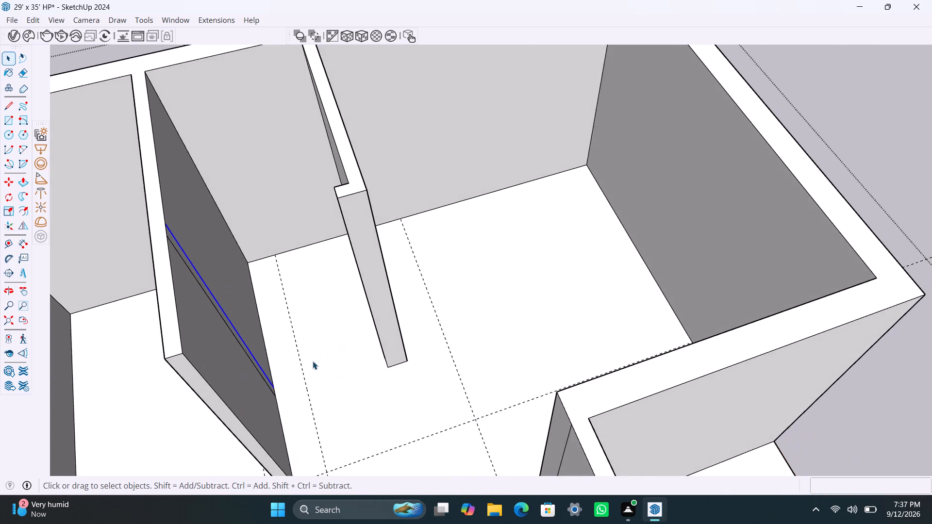
scroll(313, 361, down, 4)
middle_drag(388, 387, 361, 387)
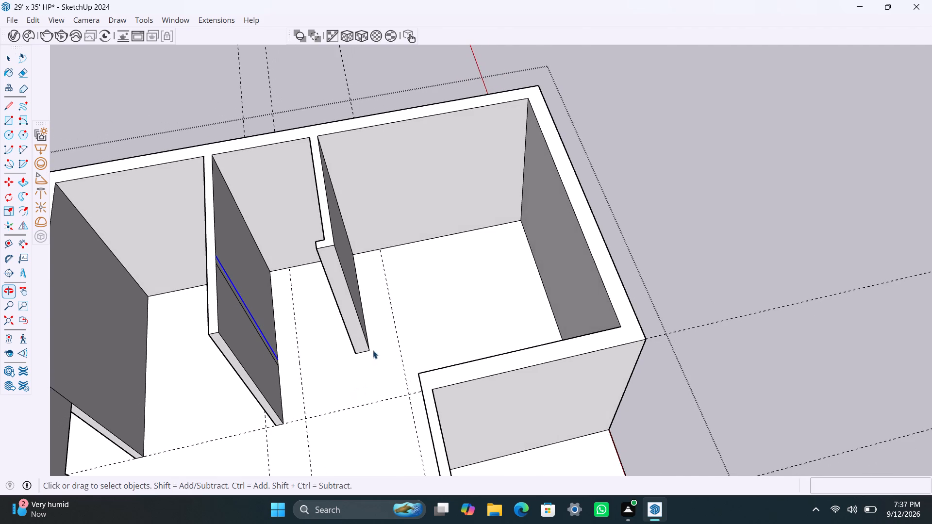
scroll(371, 341, down, 1)
scroll(335, 311, up, 2)
scroll(334, 302, down, 1)
middle_drag(335, 311, 366, 357)
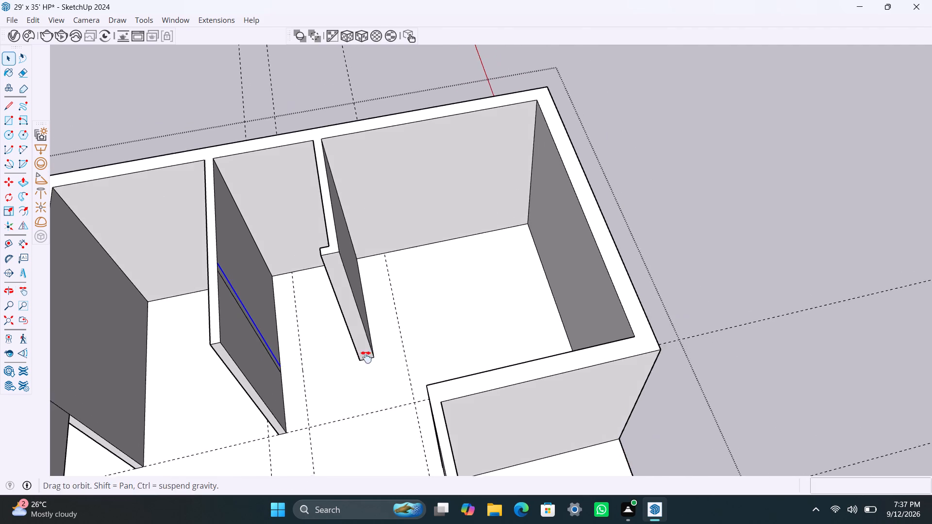
middle_drag(366, 357, 377, 369)
scroll(360, 379, up, 2)
middle_drag(391, 418, 458, 374)
scroll(457, 357, up, 3)
middle_drag(434, 372, 433, 373)
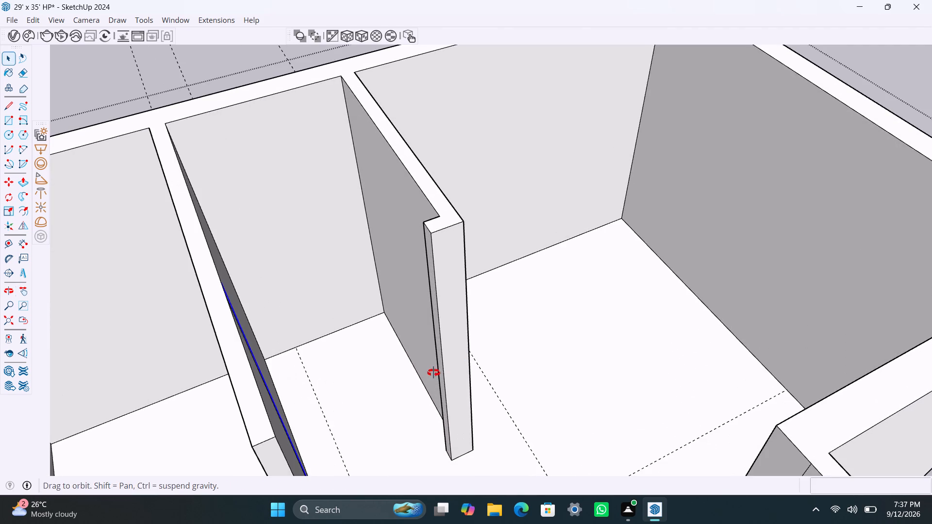
middle_drag(433, 373, 469, 398)
scroll(484, 366, up, 4)
click(484, 306)
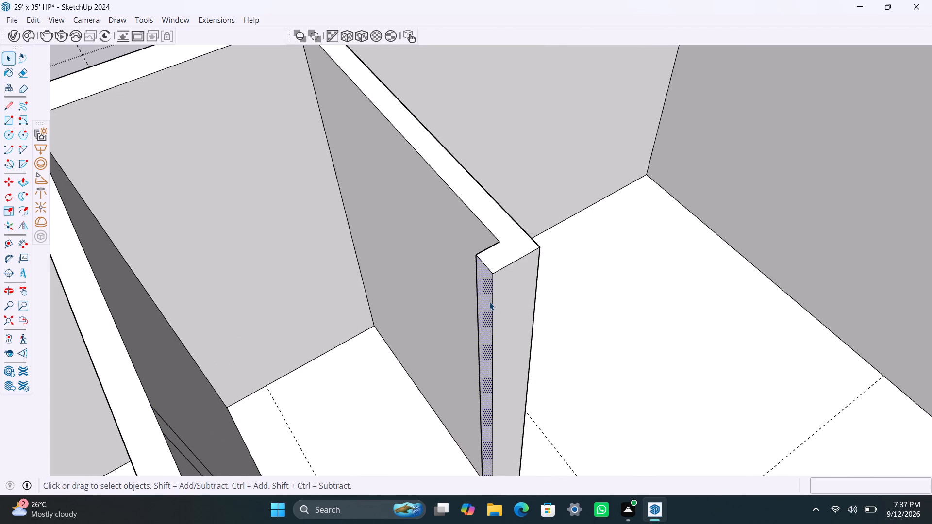
key(p)
drag(489, 302, 502, 236)
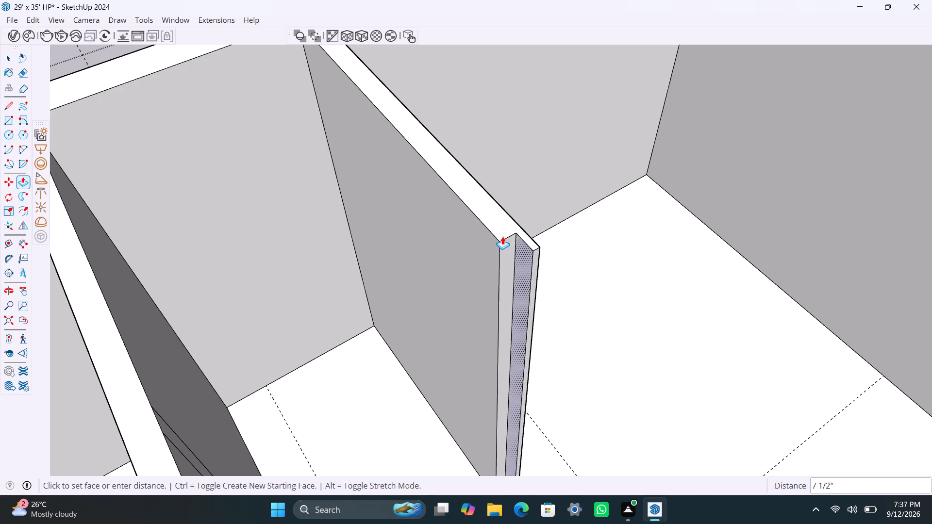
drag(502, 236, 497, 234)
key(space)
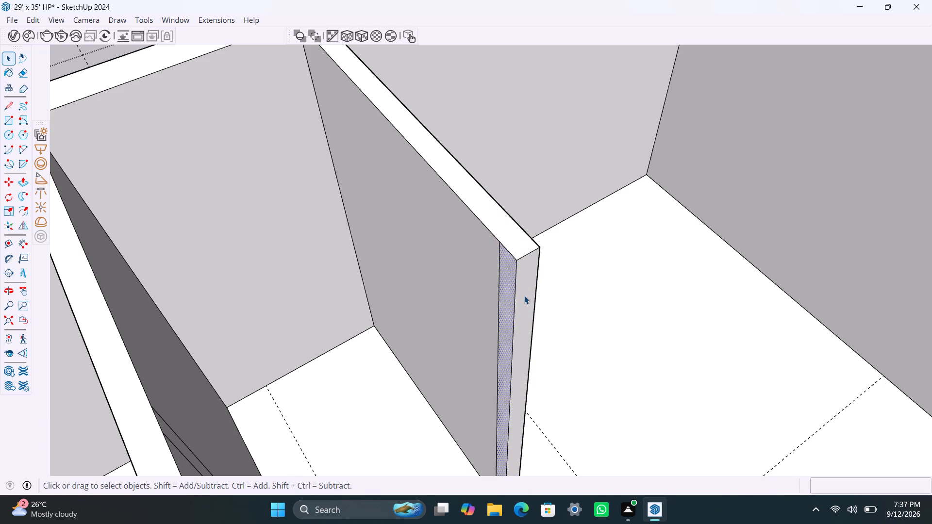
Delete the leftover vertical edge near the short partition's free end.
click(524, 295)
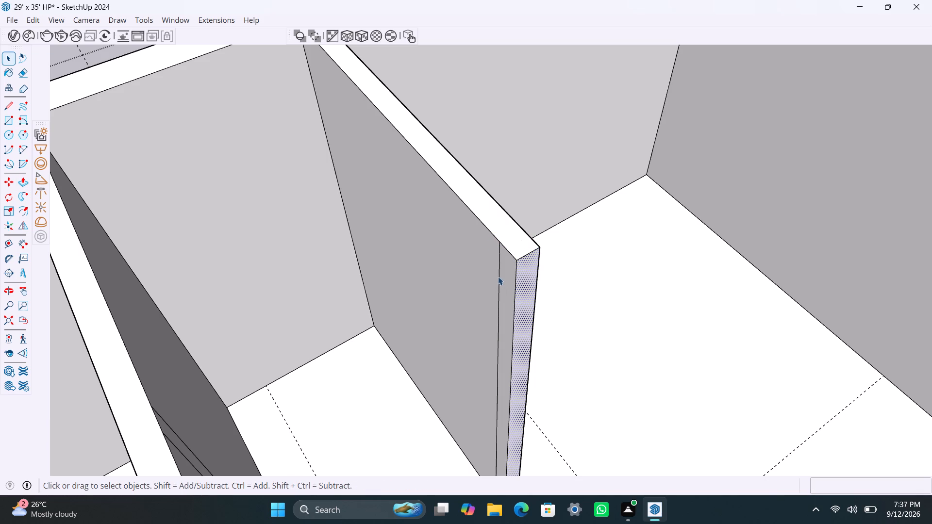
click(502, 276)
click(500, 278)
key(Delete)
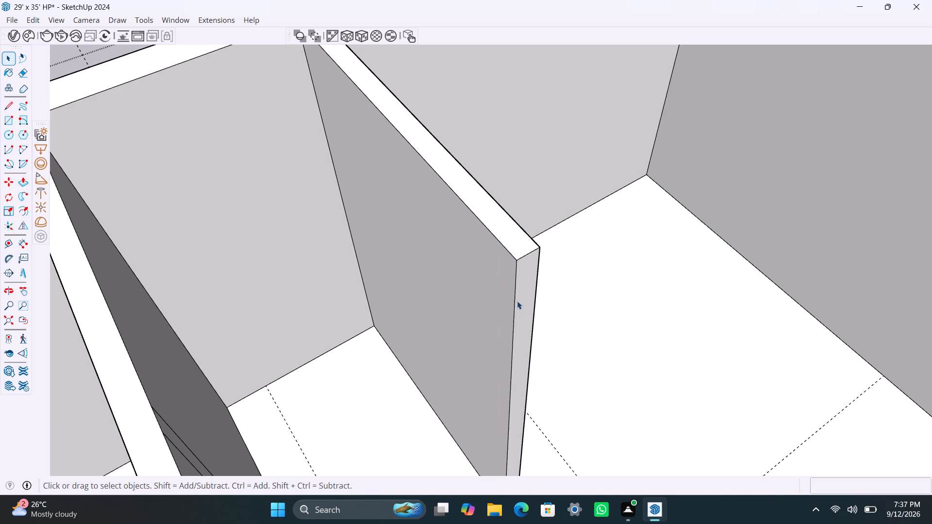
Push/Pull the short partition's free end back 4.5" to shorten it.
click(521, 305)
key(p)
click(521, 306)
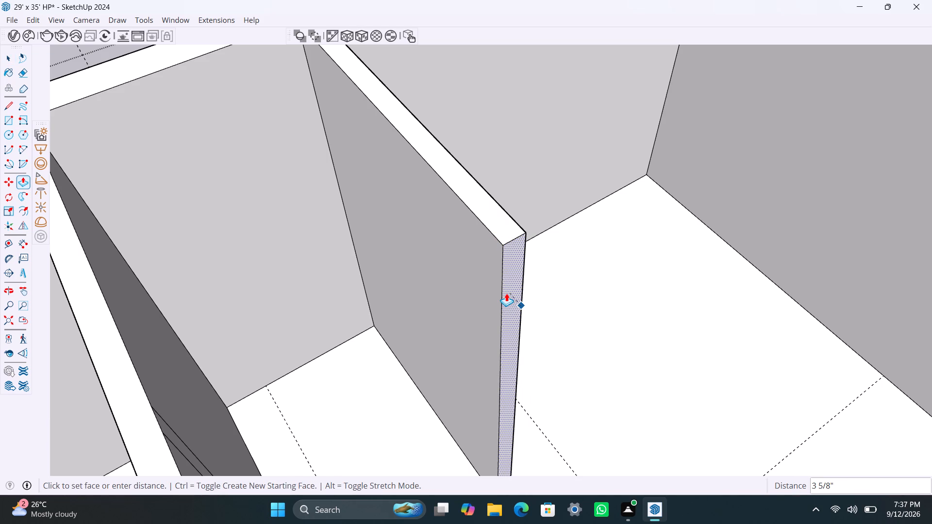
text(4.5")
key(Return)
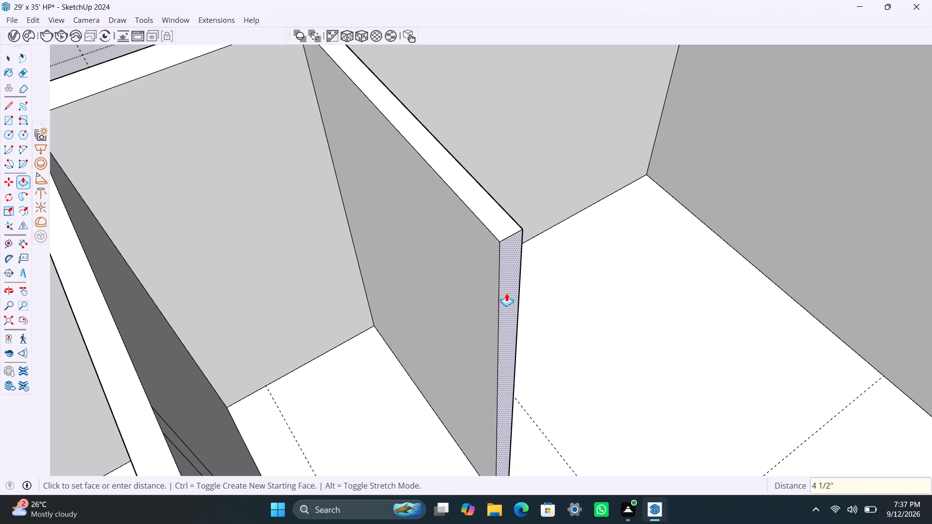
key(space)
Copy the vertical front corner edge of the short partition's free end 4.5" back along its inner face.
scroll(503, 293, down, 3)
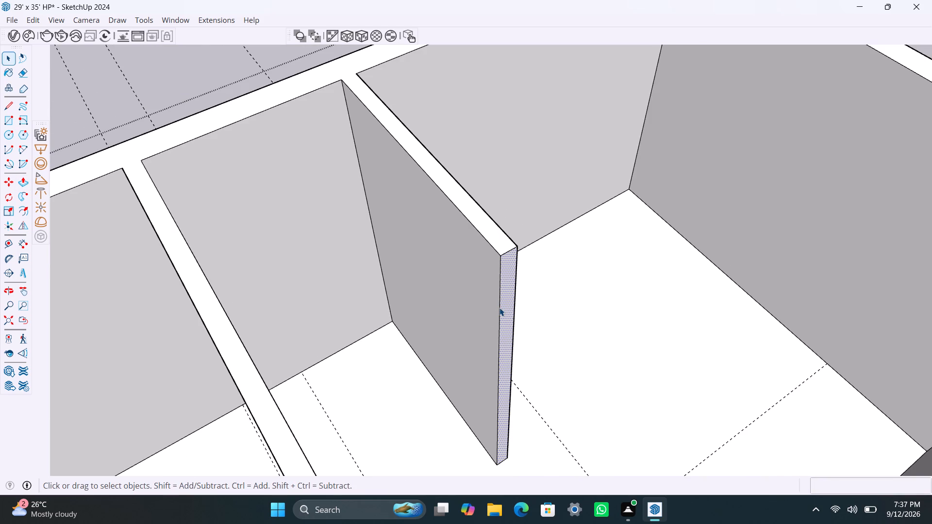
click(499, 308)
key(m)
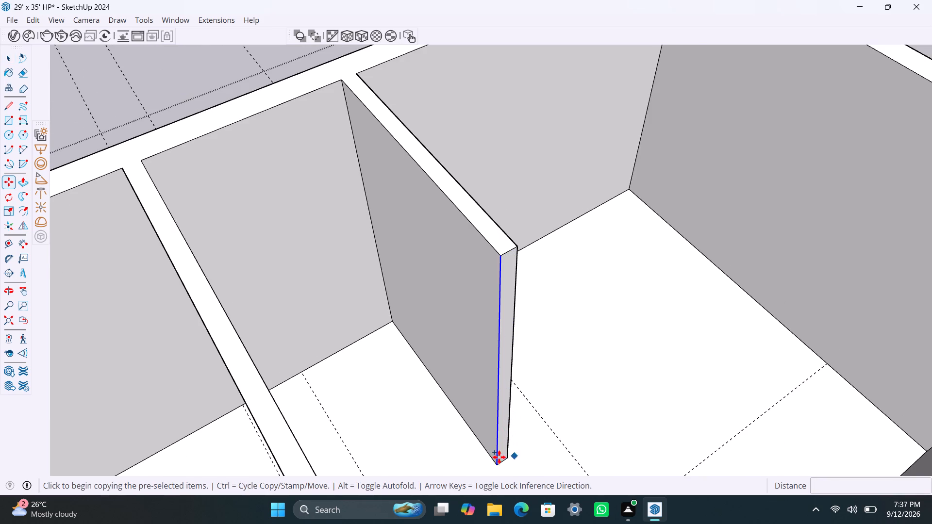
click(497, 466)
text(4.5")
key(Return)
key(space)
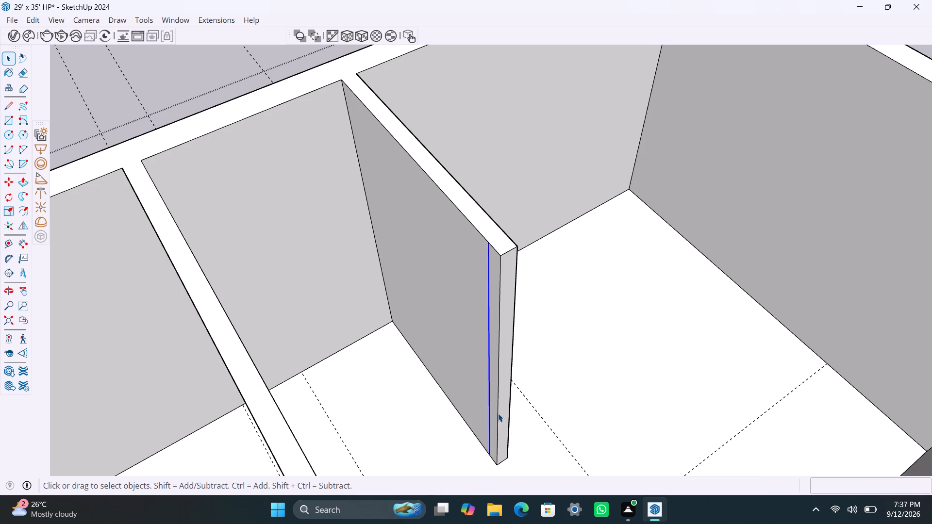
Push/Pull the narrow strip at the short partition's free end out about 4 15/16" to form a return.
scroll(499, 412, up, 3)
click(493, 377)
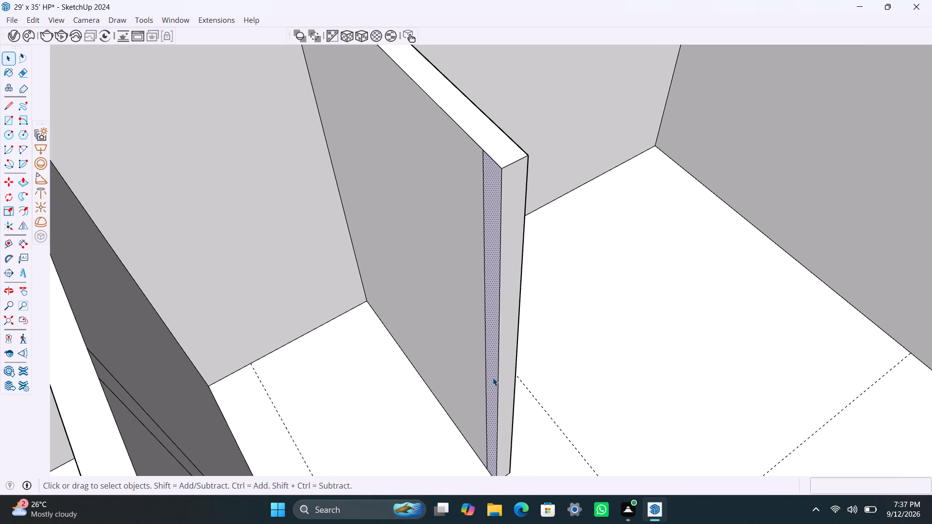
key(p)
click(493, 377)
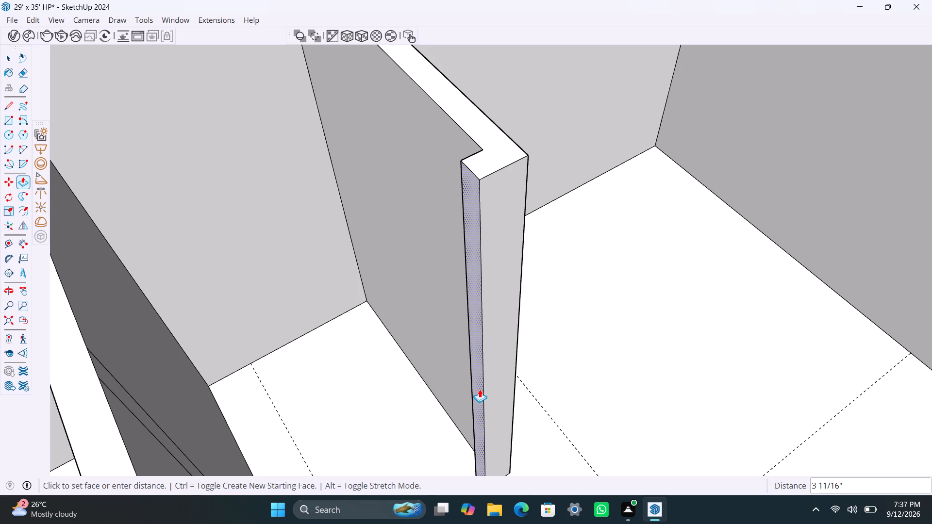
click(475, 392)
key(space)
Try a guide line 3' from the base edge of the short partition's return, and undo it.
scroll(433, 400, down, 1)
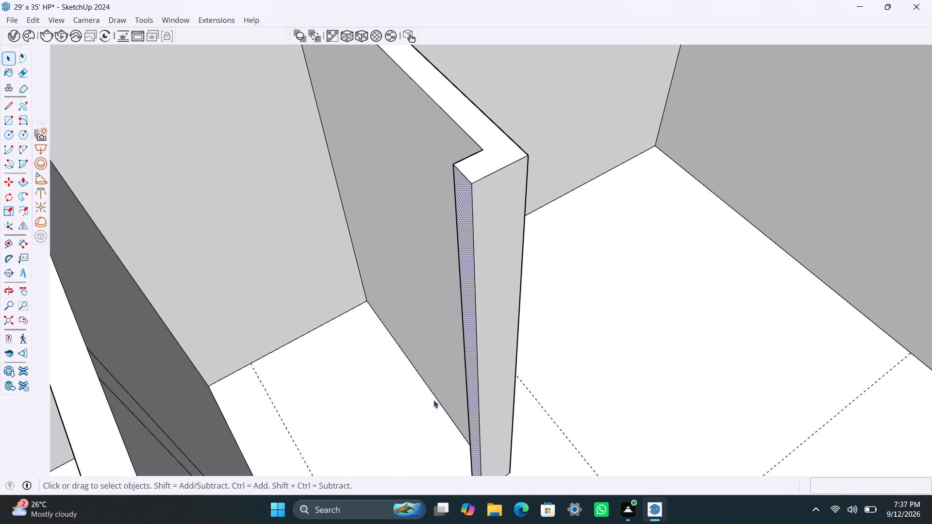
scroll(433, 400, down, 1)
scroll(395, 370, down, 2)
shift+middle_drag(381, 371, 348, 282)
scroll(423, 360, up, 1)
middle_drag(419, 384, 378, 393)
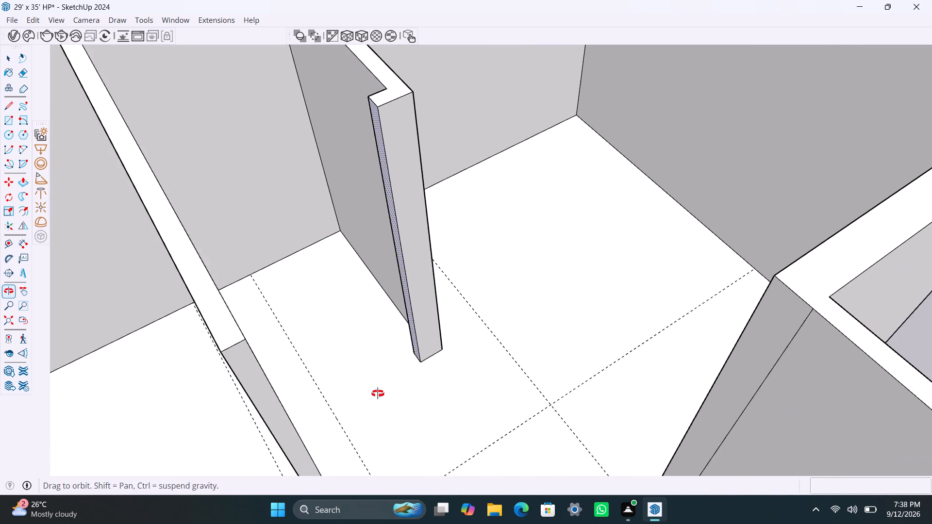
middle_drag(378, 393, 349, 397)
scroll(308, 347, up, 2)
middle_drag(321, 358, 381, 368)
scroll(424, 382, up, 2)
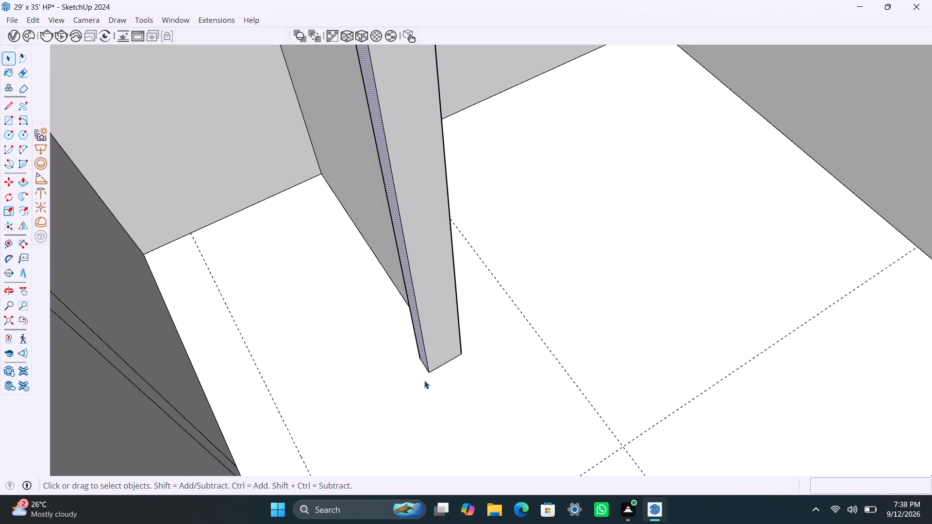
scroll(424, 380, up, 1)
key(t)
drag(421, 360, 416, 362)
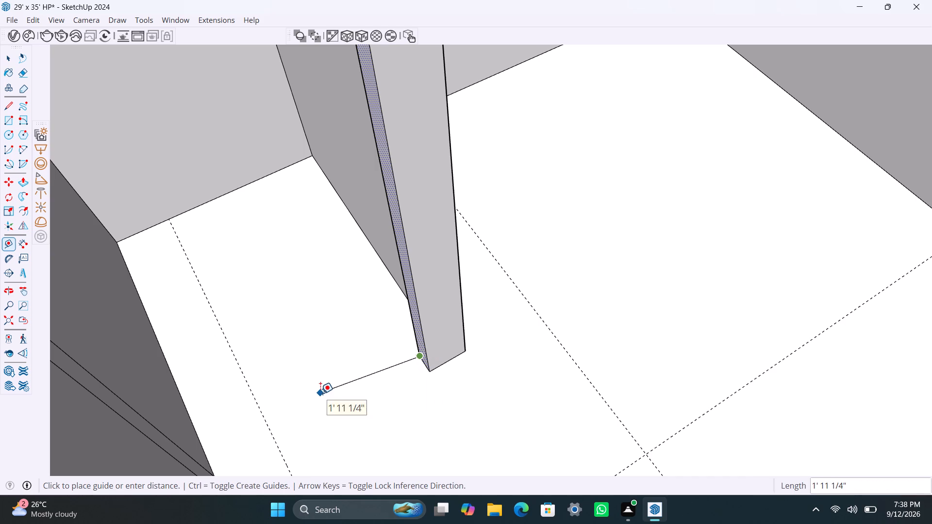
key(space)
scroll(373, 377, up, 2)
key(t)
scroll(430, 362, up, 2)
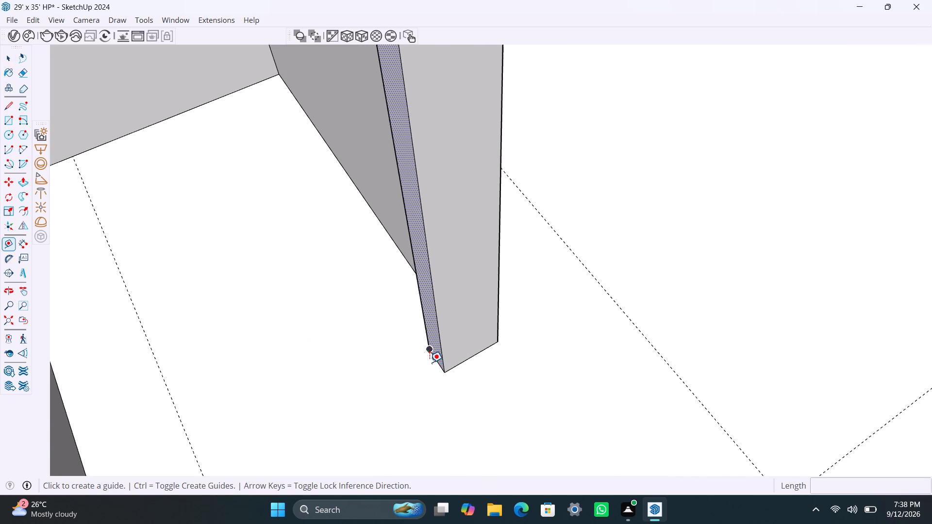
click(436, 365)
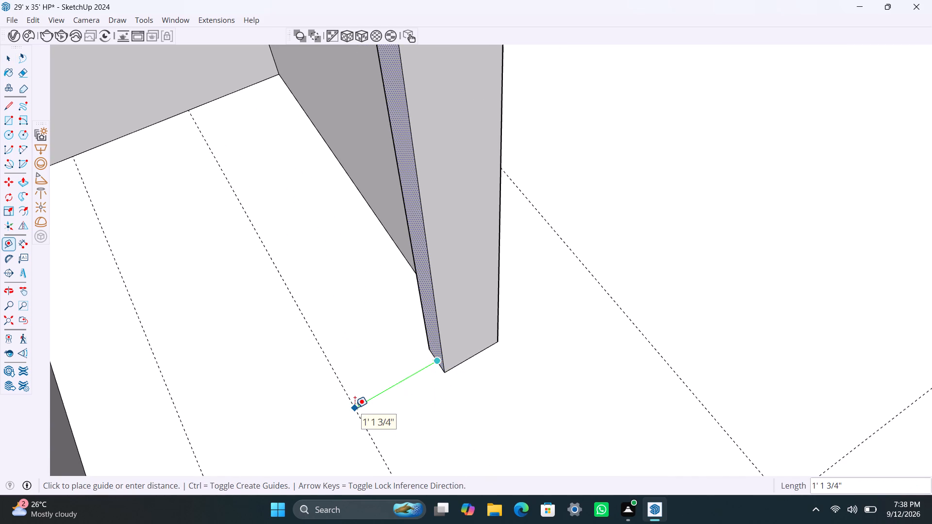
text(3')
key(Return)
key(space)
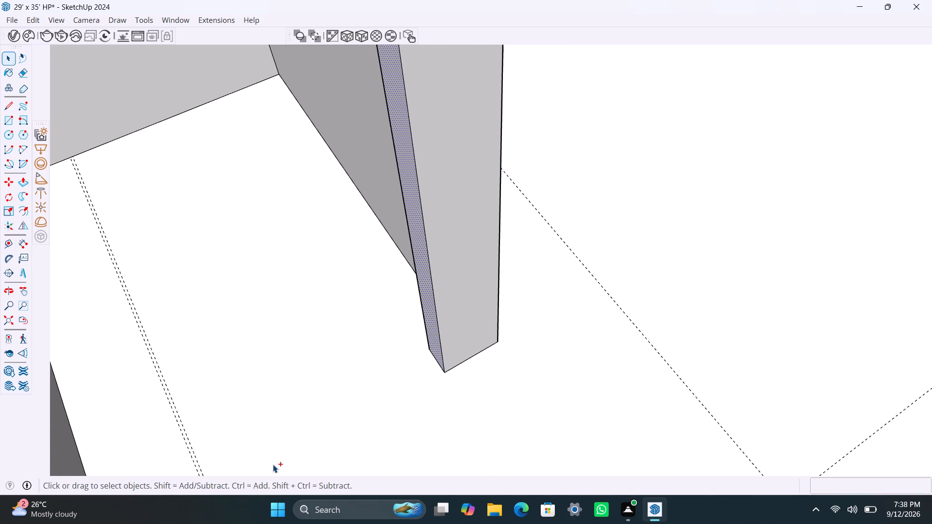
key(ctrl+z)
Delete the old guide line on the floor between the two partitions.
click(186, 438)
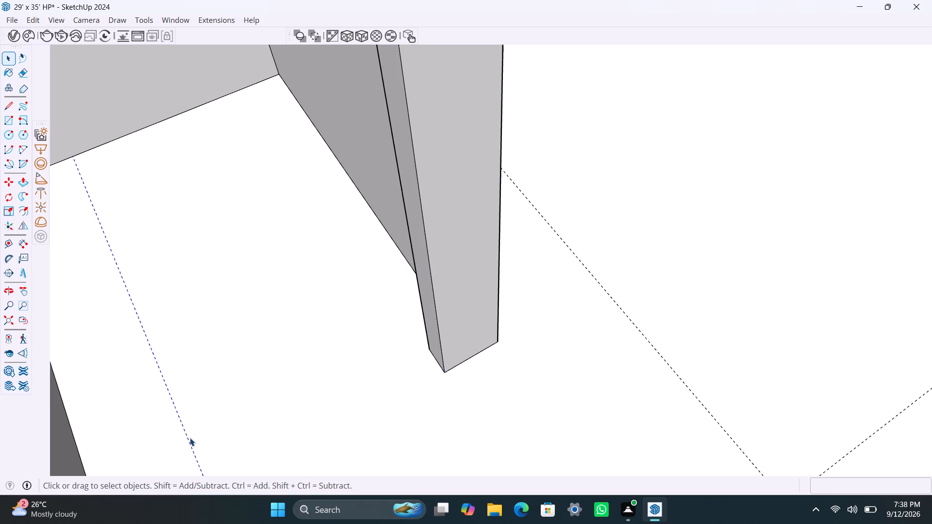
key(Delete)
Place a guide line 3' from the base edge of the short partition's return, toward the longer partition.
scroll(429, 356, up, 1)
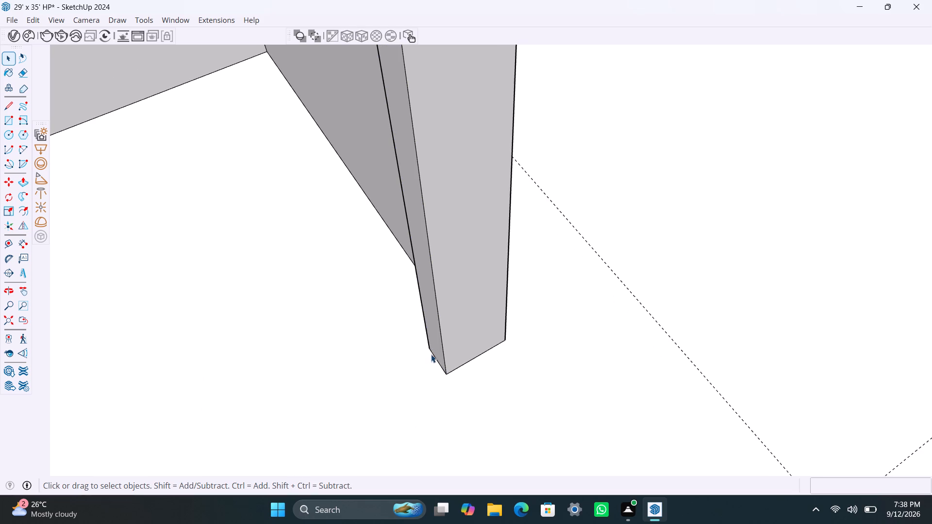
scroll(431, 354, up, 2)
click(432, 354)
key(t)
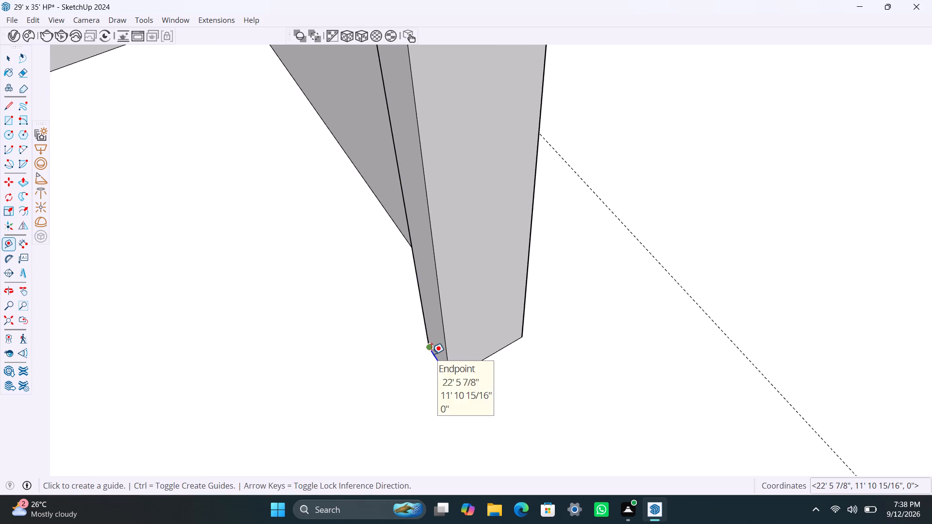
click(432, 354)
key(space)
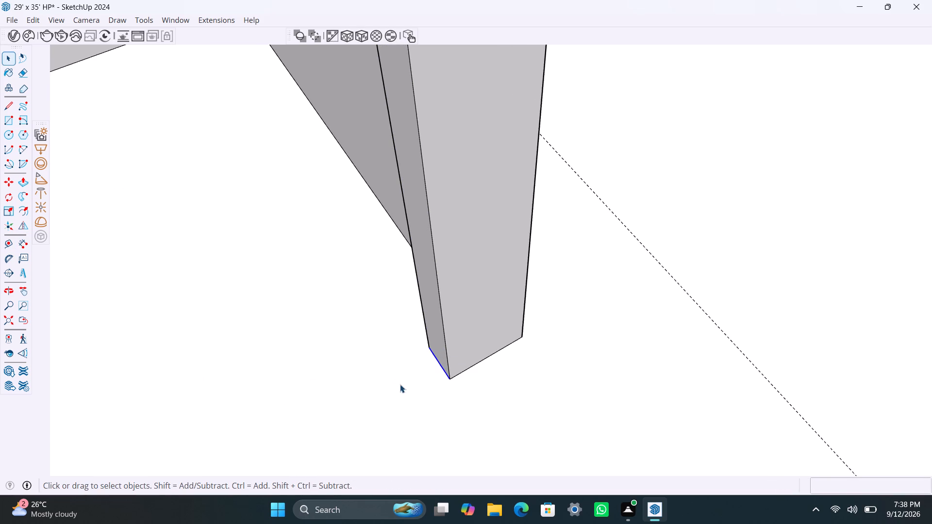
key(t)
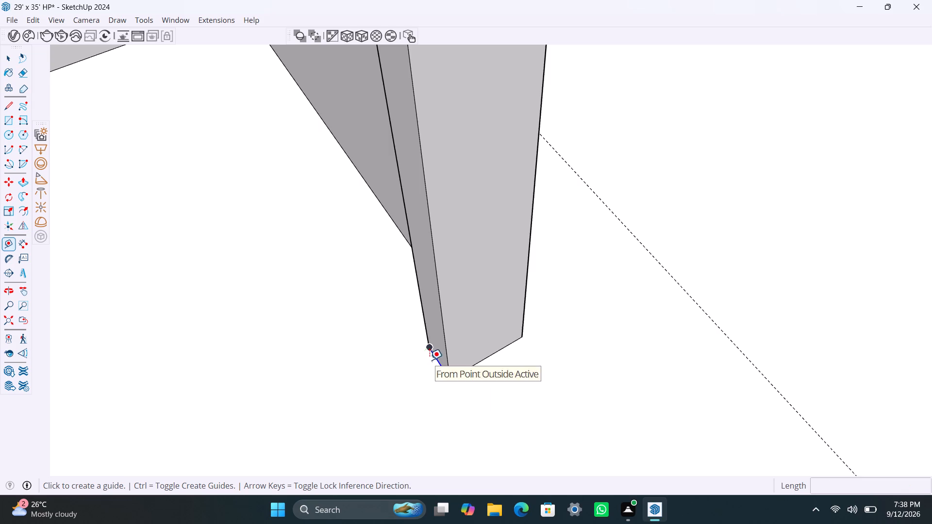
click(433, 357)
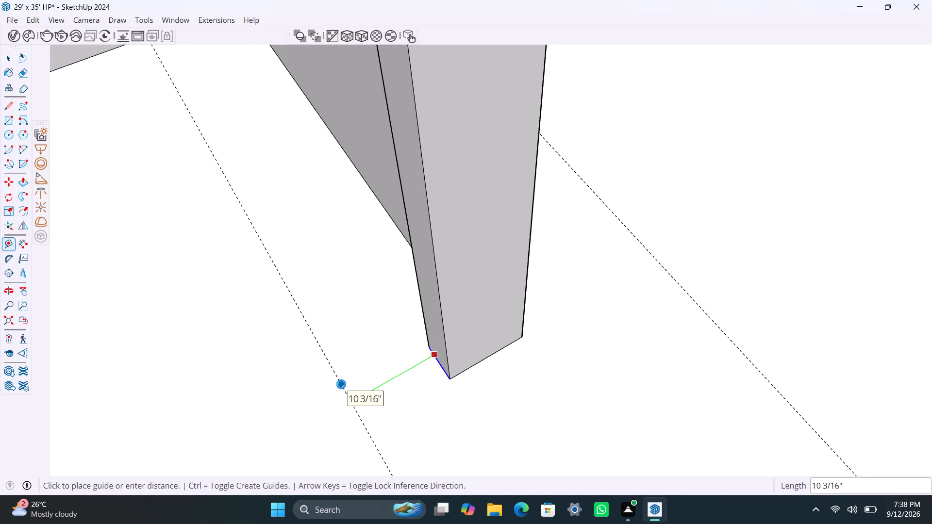
text(3')
key(Return)
key(space)
Push/Pull the narrow strip on the longer partition's face out to the guide line, about 1' 1".
scroll(313, 384, down, 8)
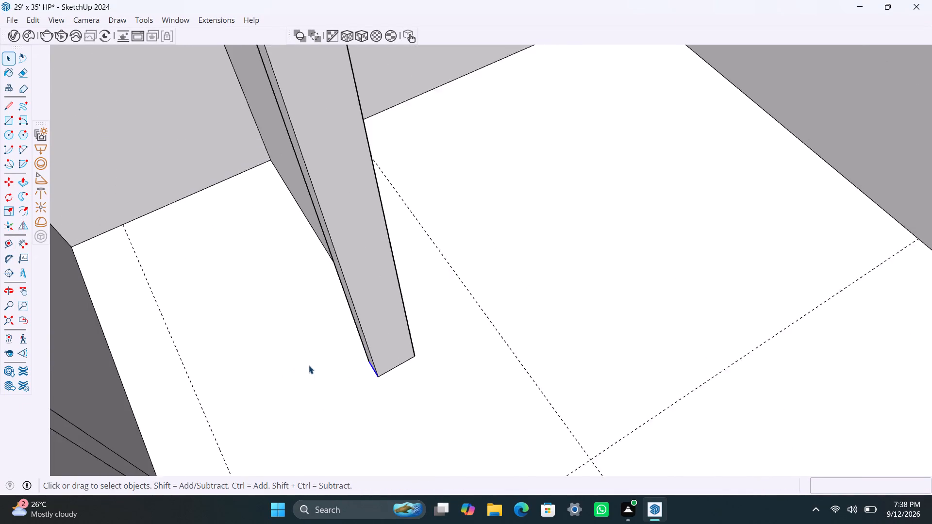
scroll(309, 365, down, 1)
click(149, 458)
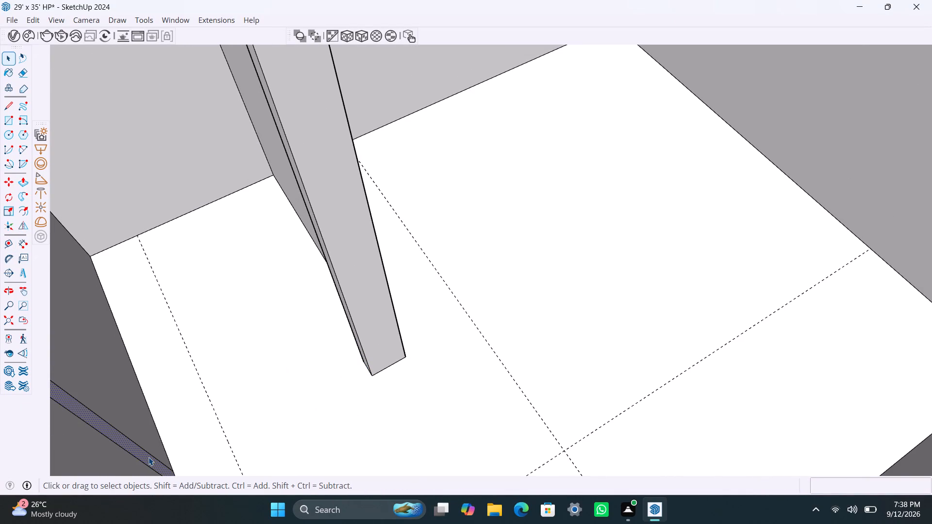
key(p)
drag(149, 457, 244, 469)
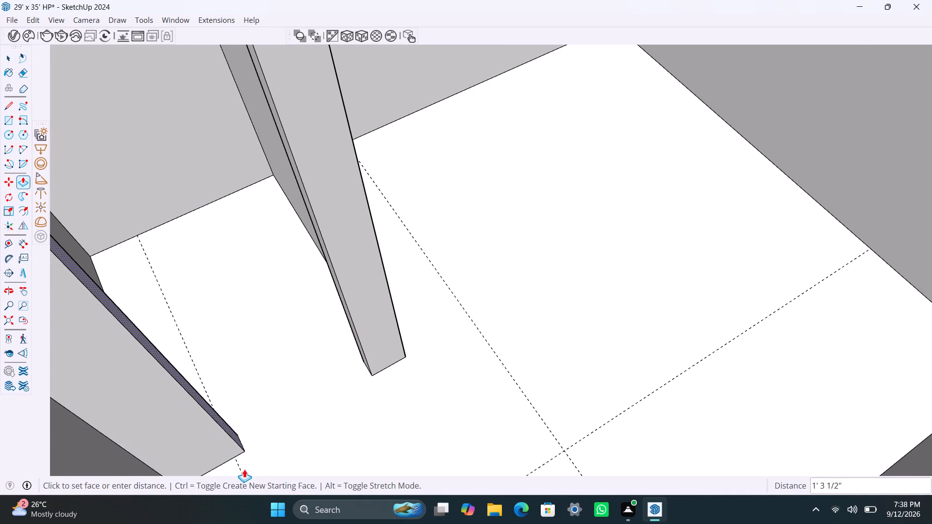
drag(244, 469, 243, 470)
Copy the top edge of the longer partition's return 3' down its end face.
scroll(271, 354, down, 8)
middle_drag(307, 381, 267, 399)
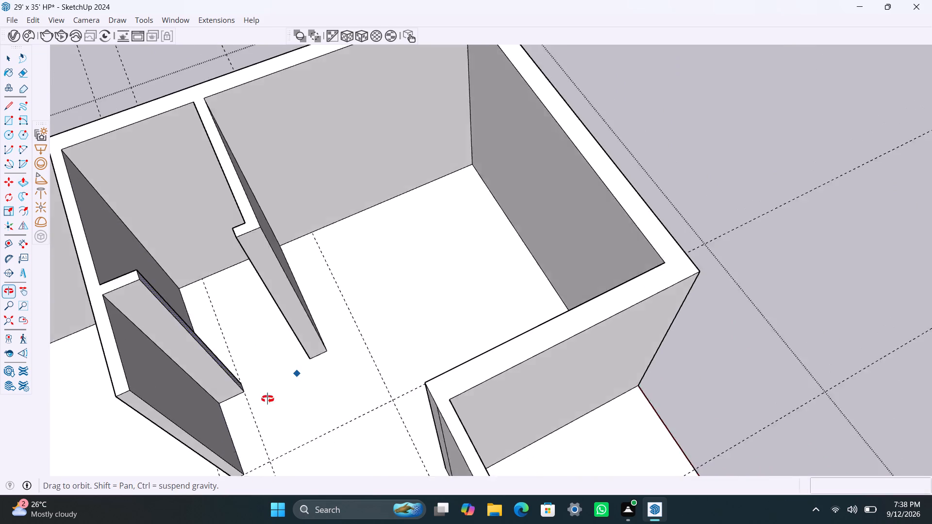
middle_drag(267, 399, 237, 404)
scroll(247, 348, down, 3)
middle_drag(355, 299, 315, 326)
scroll(210, 274, up, 3)
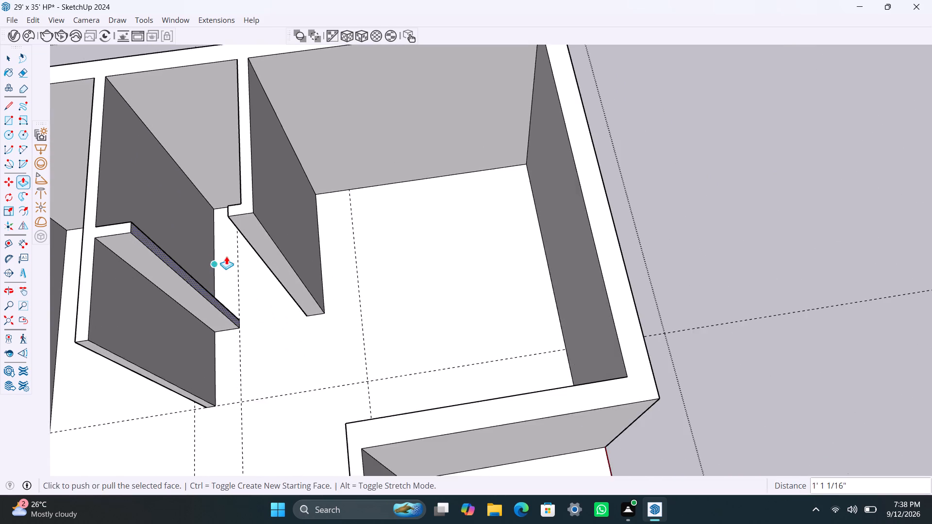
middle_drag(226, 256, 317, 327)
scroll(265, 330, up, 6)
key(space)
click(270, 336)
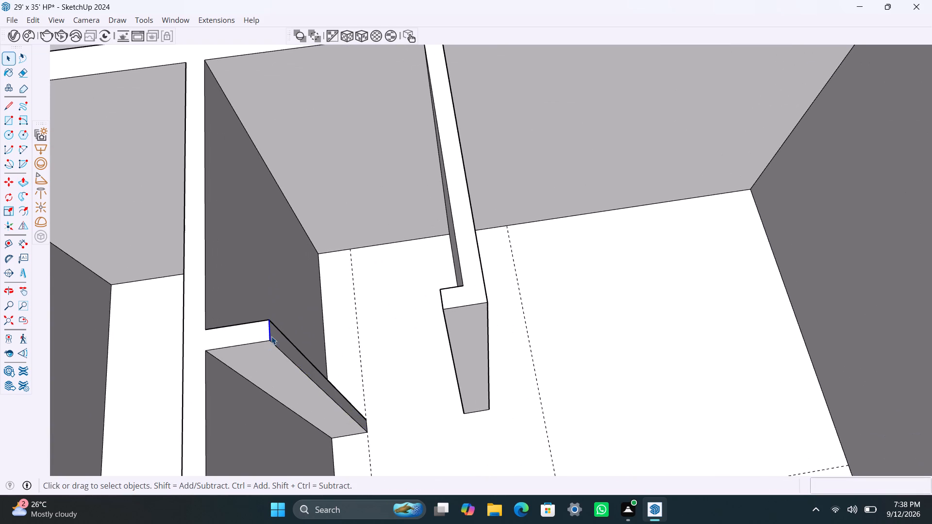
key(m)
drag(273, 338, 279, 346)
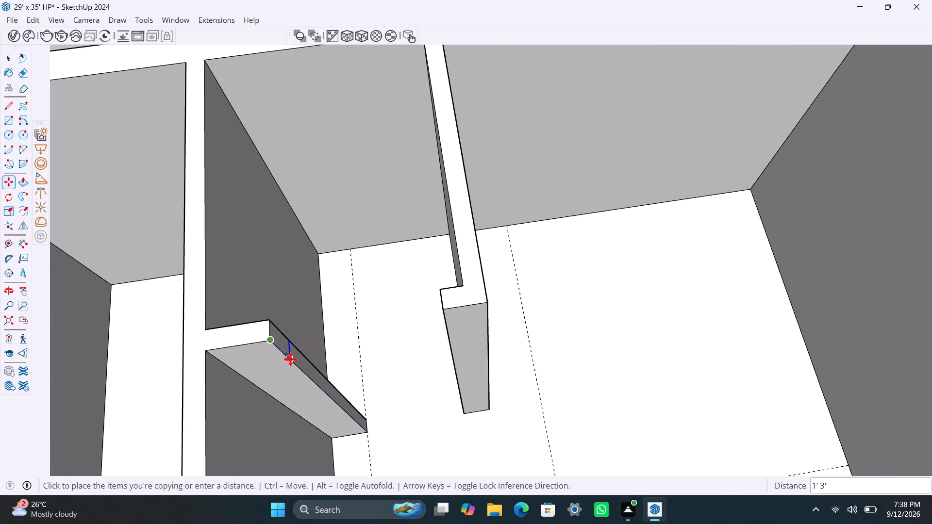
text(3')
key(Return)
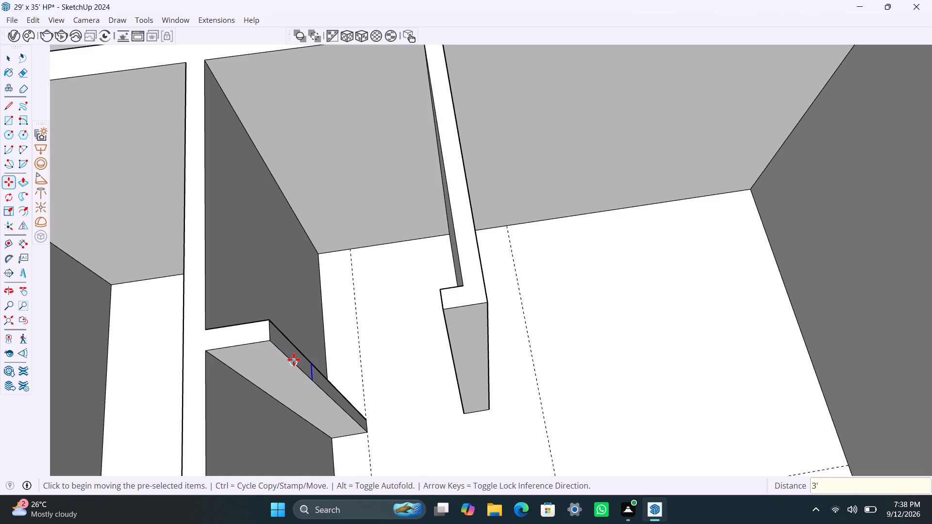
key(space)
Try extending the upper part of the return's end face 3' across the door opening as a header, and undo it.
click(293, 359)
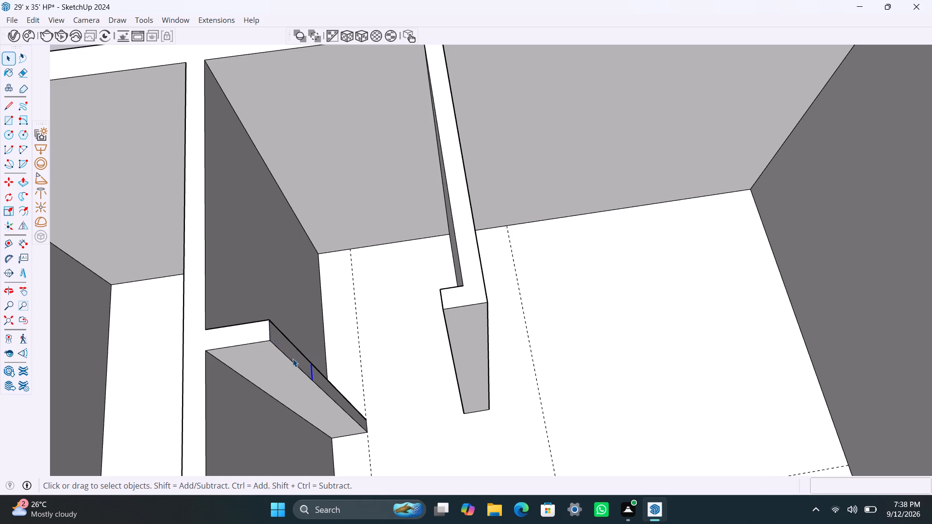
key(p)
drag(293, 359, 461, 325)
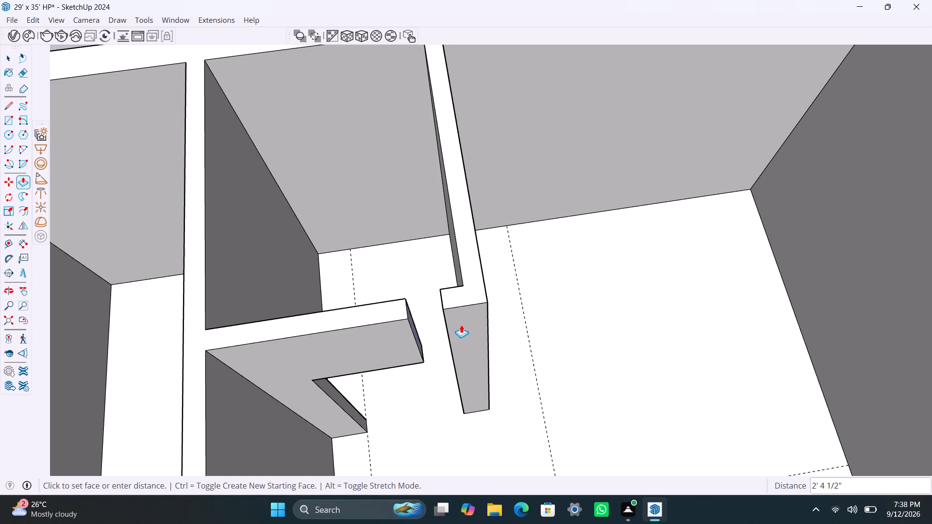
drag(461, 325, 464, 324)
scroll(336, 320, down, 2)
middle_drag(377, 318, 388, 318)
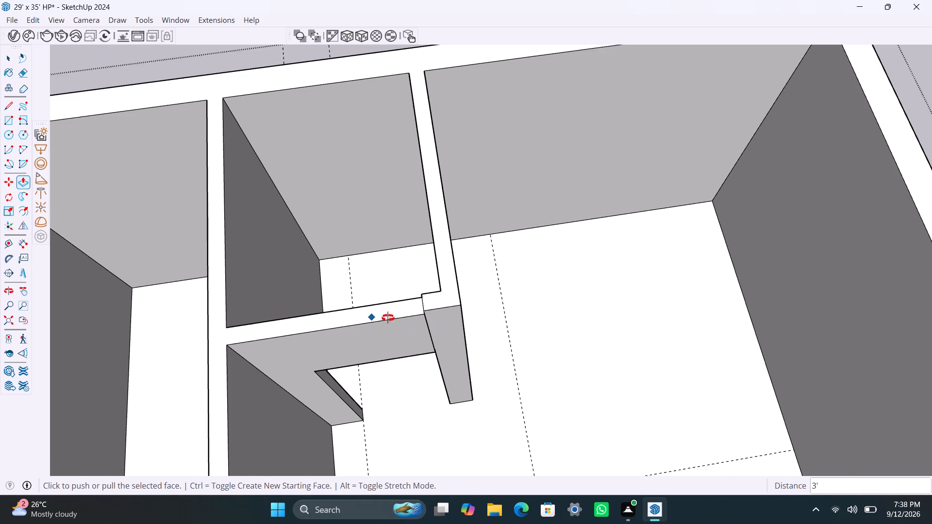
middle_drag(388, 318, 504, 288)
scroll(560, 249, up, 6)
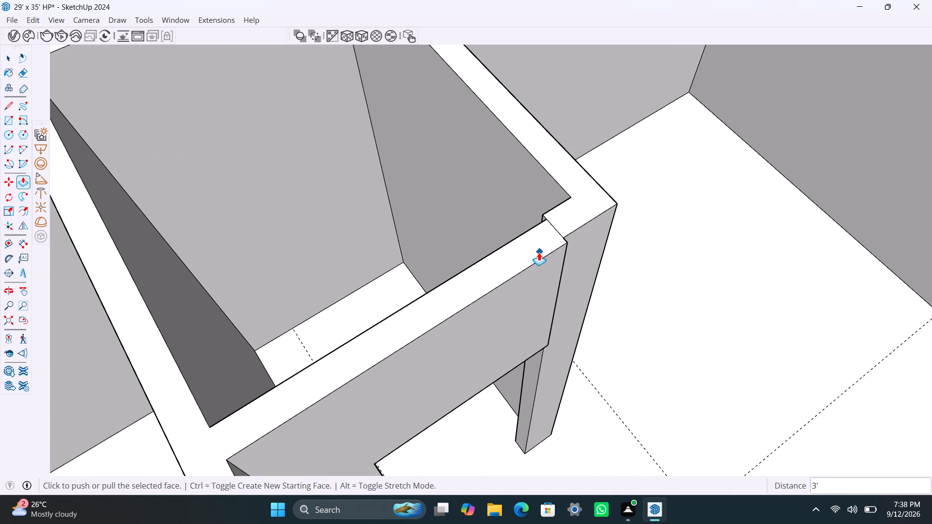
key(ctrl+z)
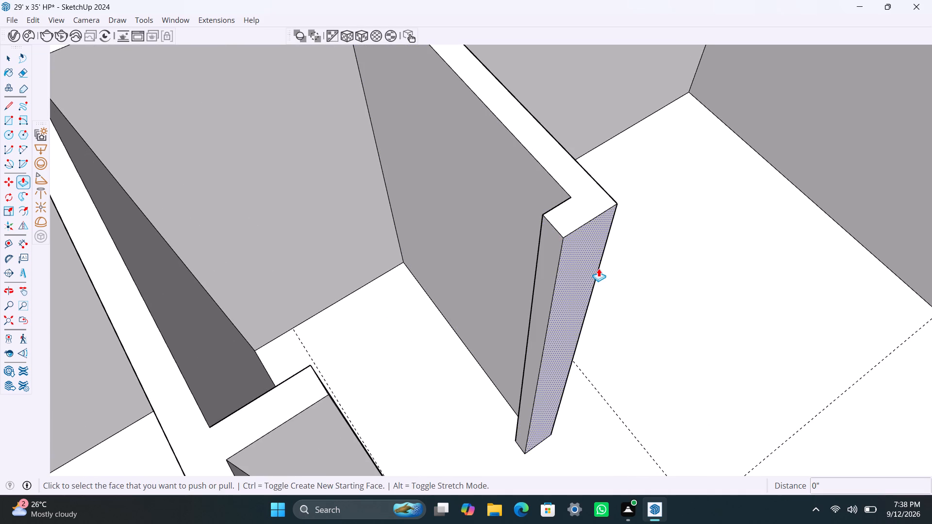
Push/Pull the short partition's return back flush with the partition's inner face.
key(space)
click(554, 260)
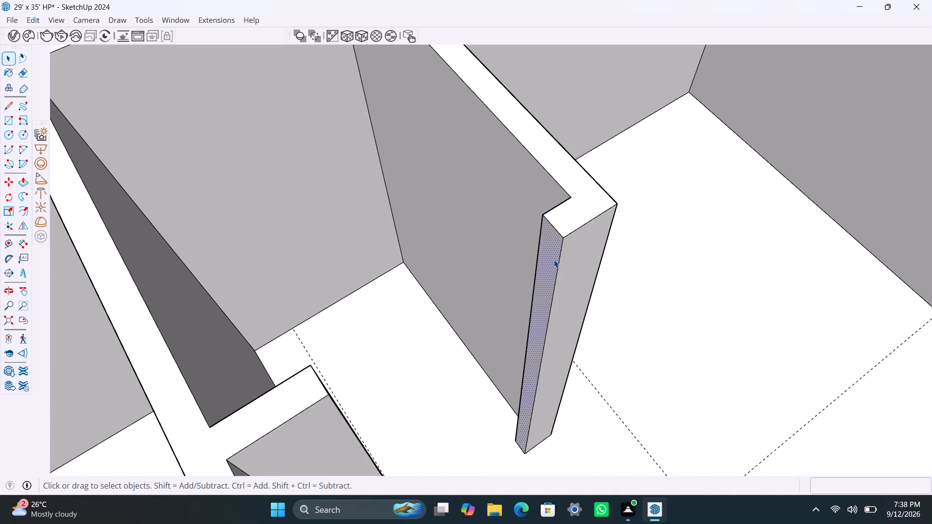
key(p)
drag(554, 260, 571, 197)
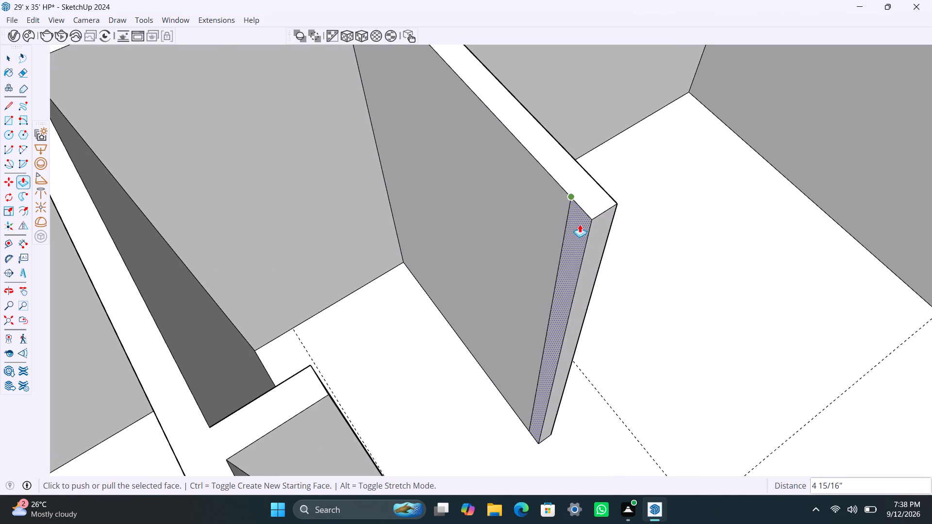
Delete the leftover vertical edge on the short partition's face near its free end.
key(space)
click(562, 255)
key(Delete)
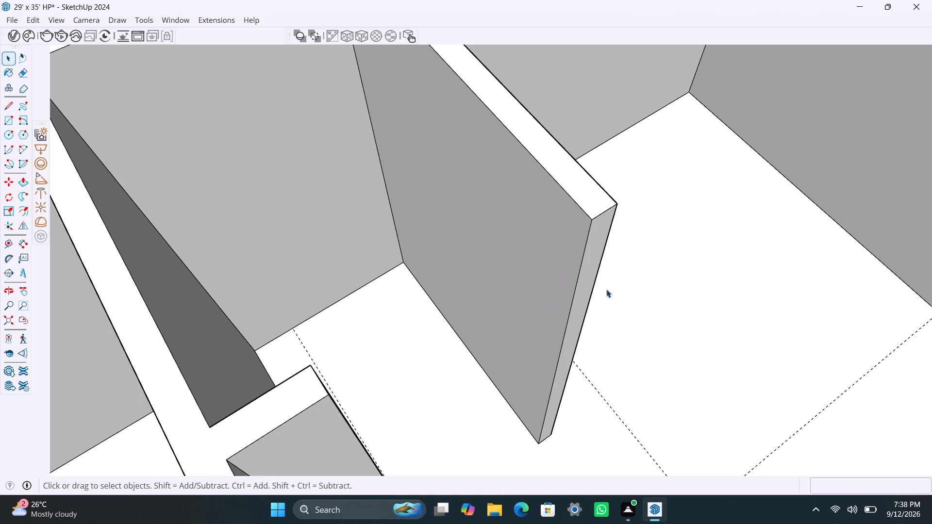
Push/Pull the short partition's free end out about 7/8" to align with the front of the longer partition's return.
click(582, 281)
key(p)
drag(582, 280, 315, 399)
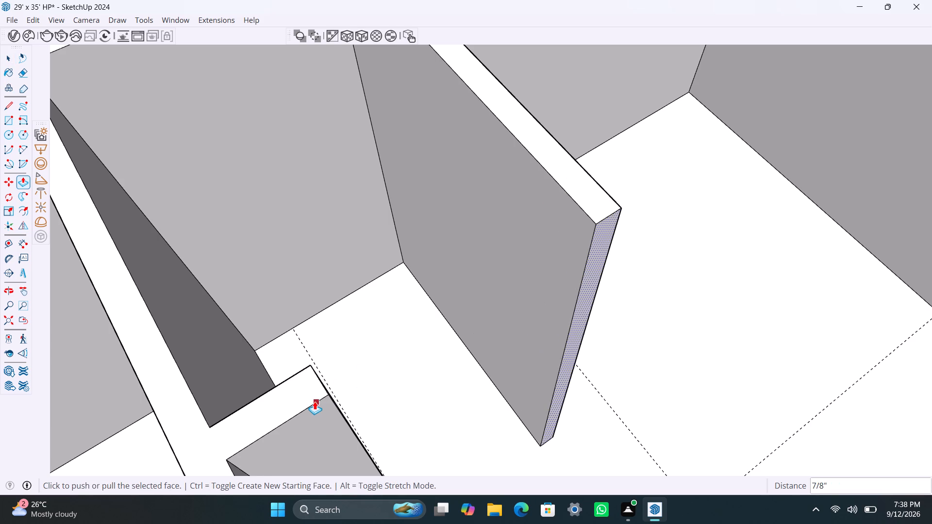
Copy the vertical edge at the short partition's free end 4.5" along its inner face.
key(space)
click(561, 357)
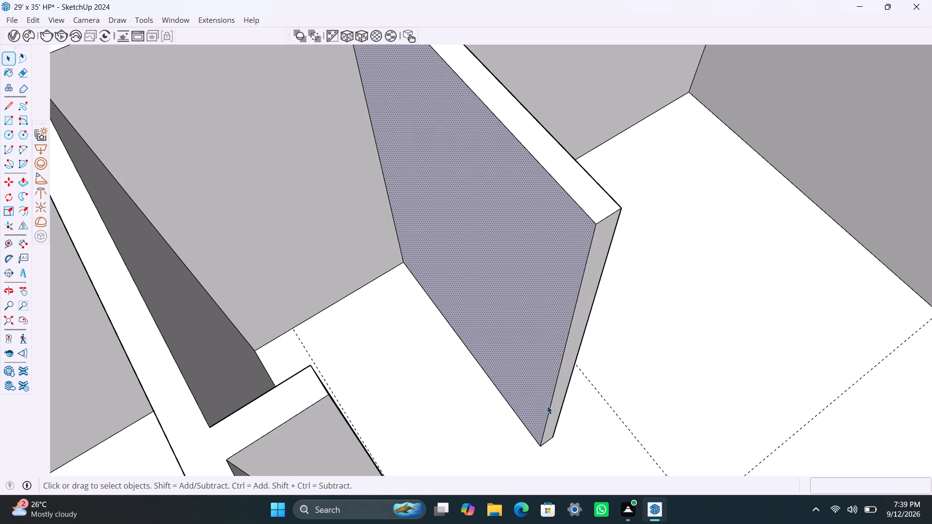
click(547, 407)
click(547, 418)
key(m)
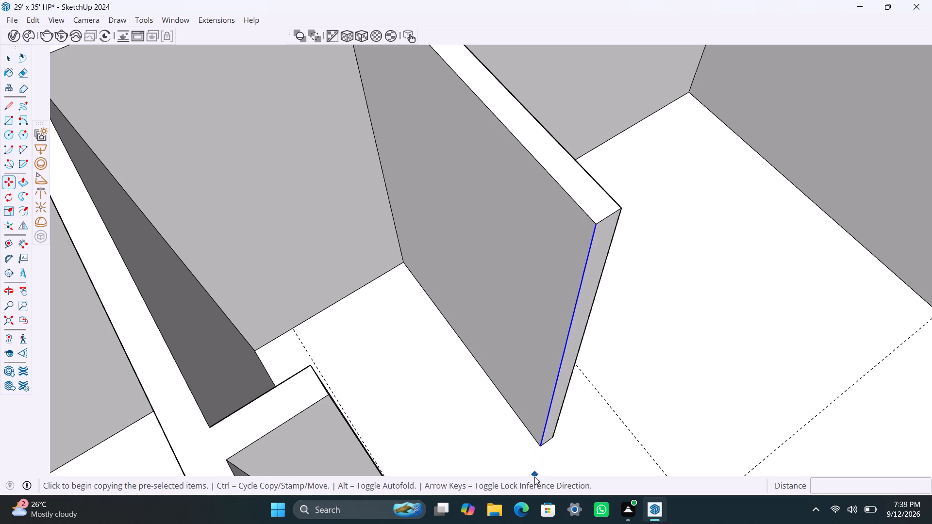
click(546, 444)
text(4.5")
key(Return)
key(space)
Push/Pull the 4.5" strip at the short partition's free end toward the opposite partition to form a short return.
click(546, 377)
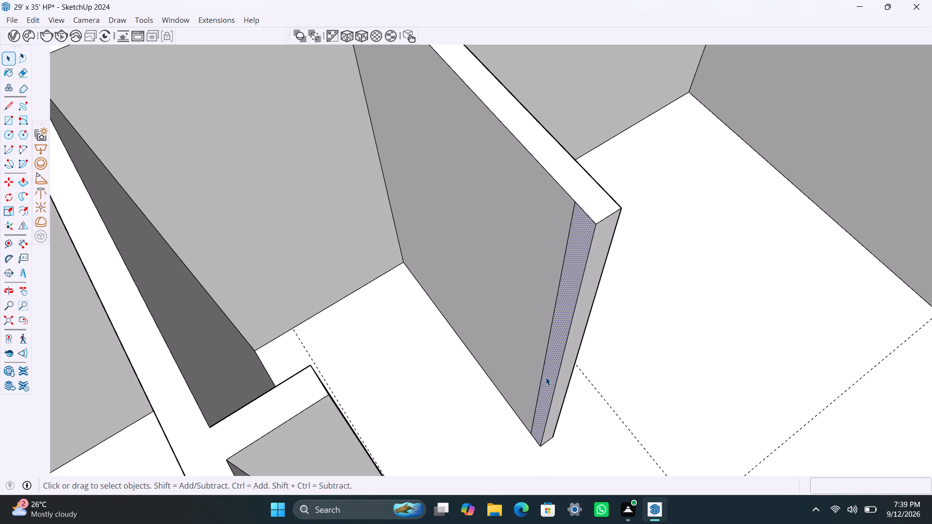
key(p)
drag(546, 377, 530, 399)
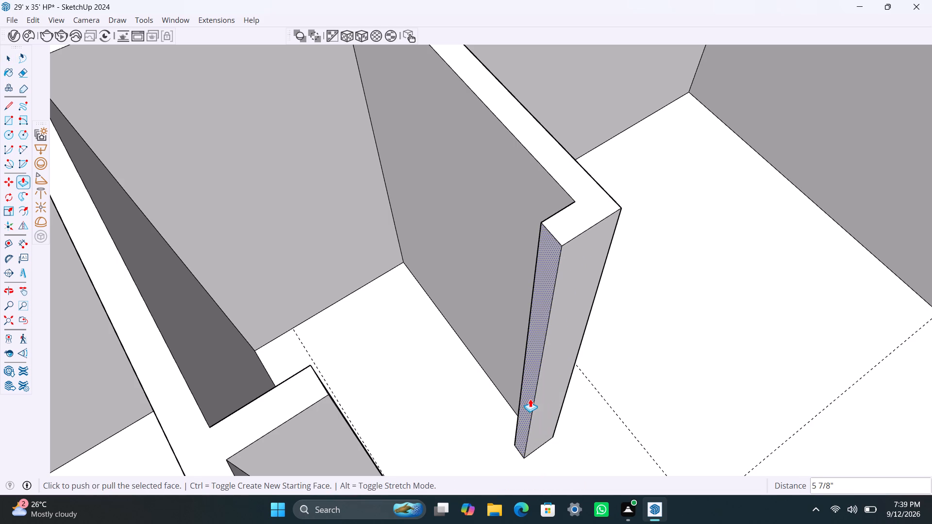
click(530, 399)
scroll(496, 368, down, 4)
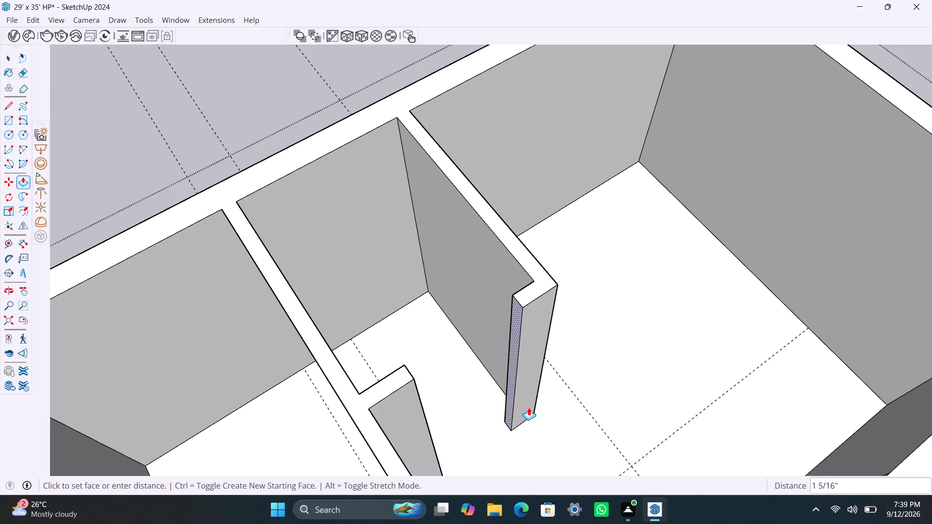
click(531, 406)
key(space)
Place a floor guide 3' from the short partition's return, measured across the door opening toward the longer partition's return.
scroll(506, 430, down, 3)
middle_drag(507, 431, 492, 428)
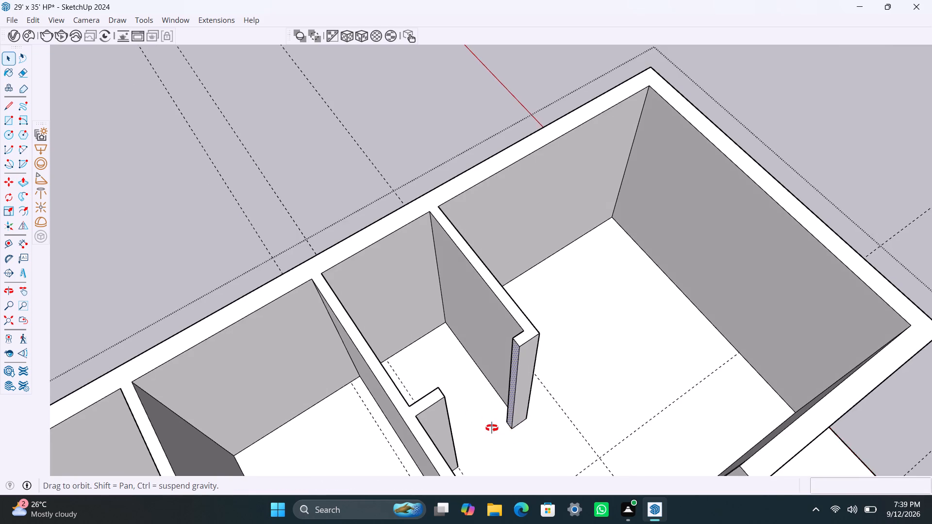
middle_drag(492, 428, 422, 408)
scroll(472, 447, up, 2)
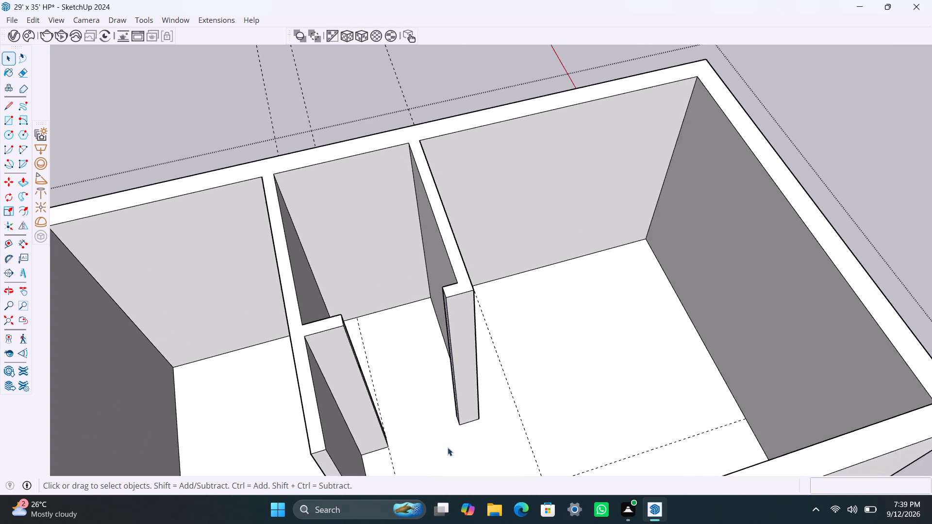
middle_drag(440, 442, 435, 390)
scroll(435, 388, up, 2)
key(t)
scroll(458, 363, up, 3)
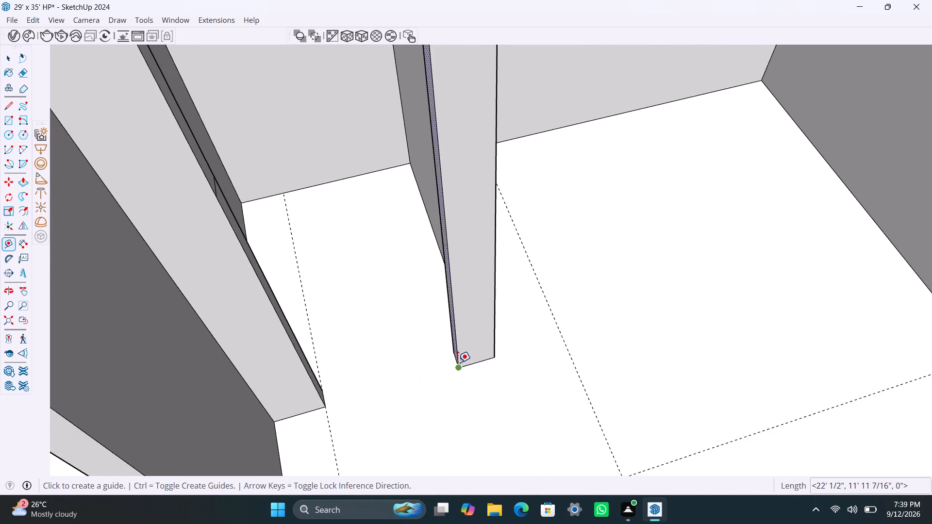
scroll(458, 362, up, 4)
click(452, 354)
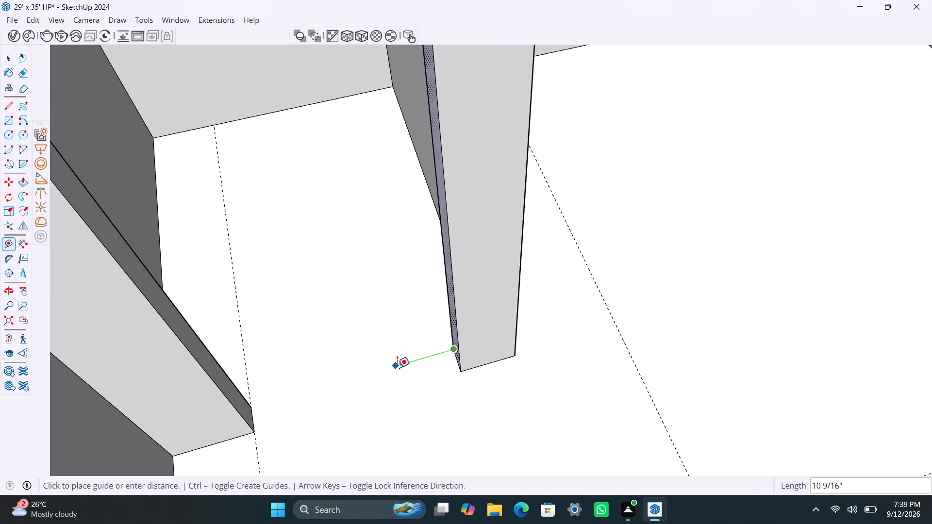
key(space)
key(t)
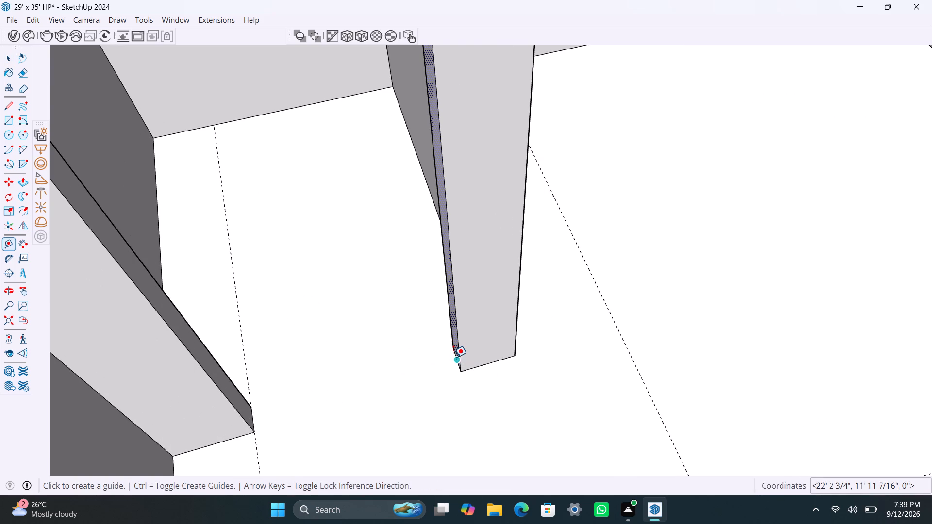
scroll(454, 357, up, 2)
click(454, 357)
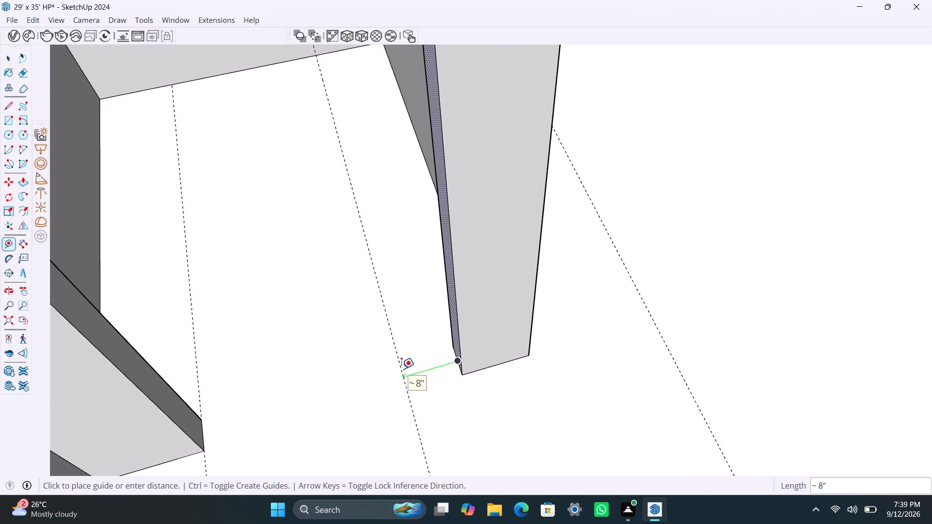
text(3')
key(Return)
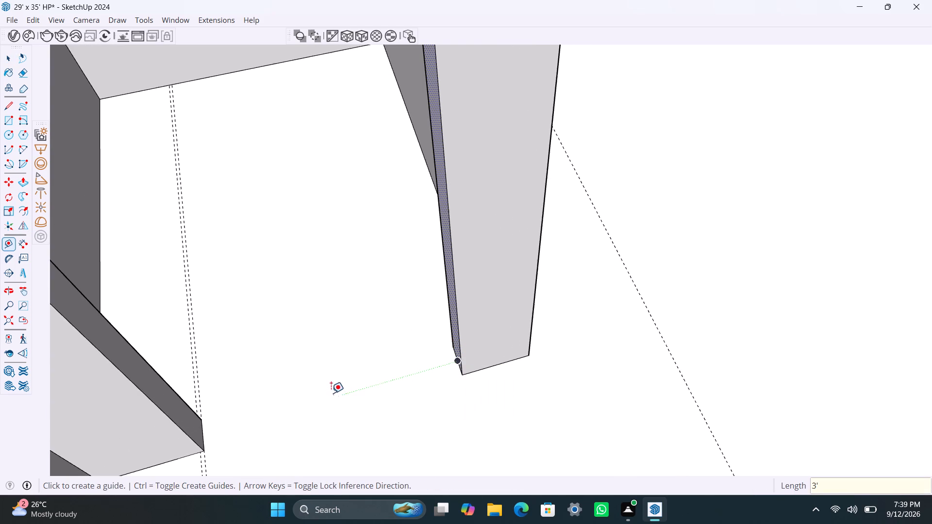
key(space)
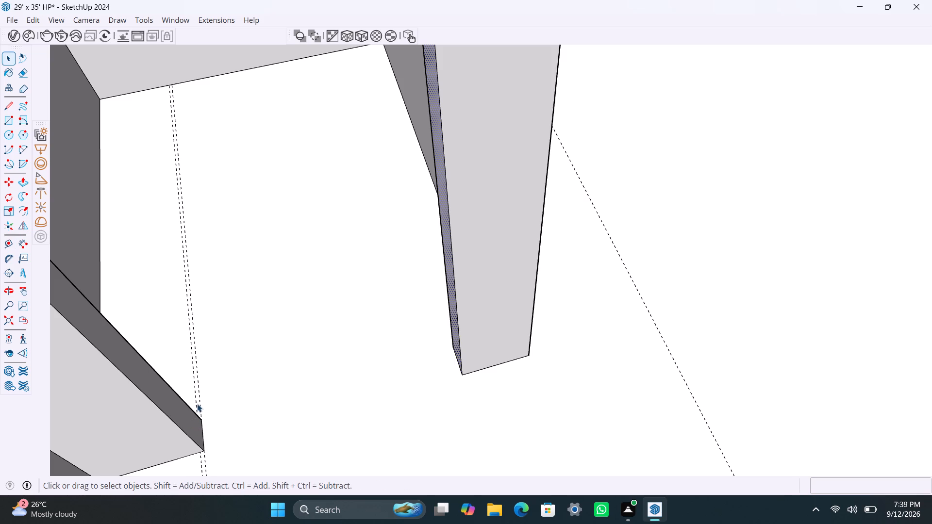
Push/Pull the lower end face of the longer partition's return back 1/2" to the 3' guide.
click(179, 423)
key(p)
click(182, 424)
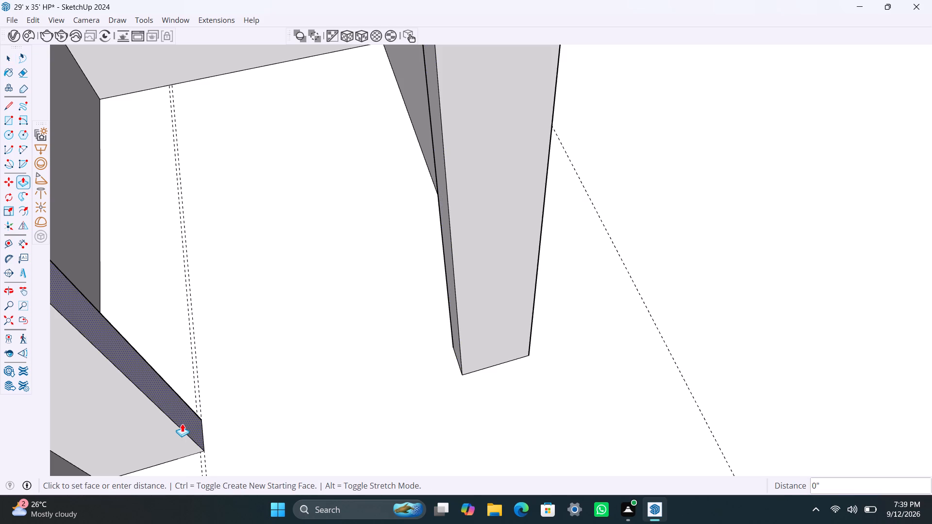
click(192, 350)
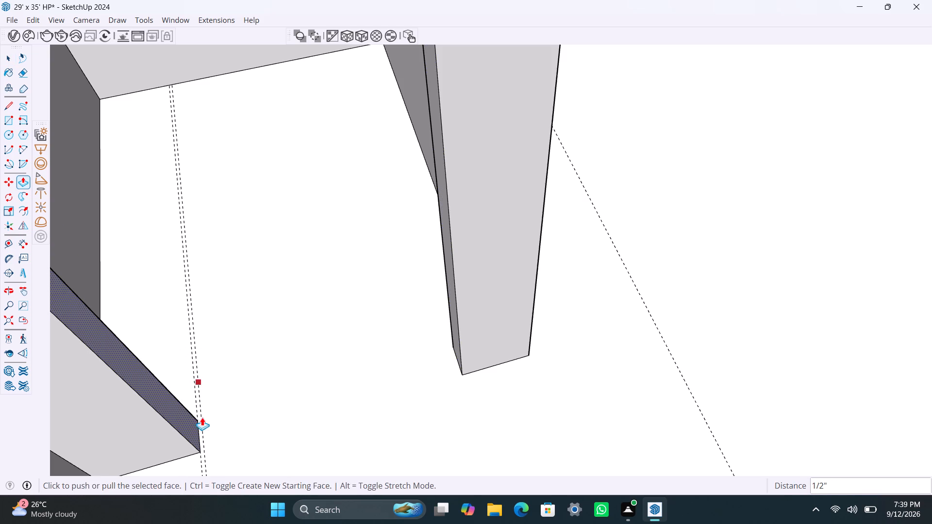
key(space)
Delete the two closely spaced guides beside the longer partition's return.
scroll(233, 346, down, 4)
scroll(219, 313, up, 4)
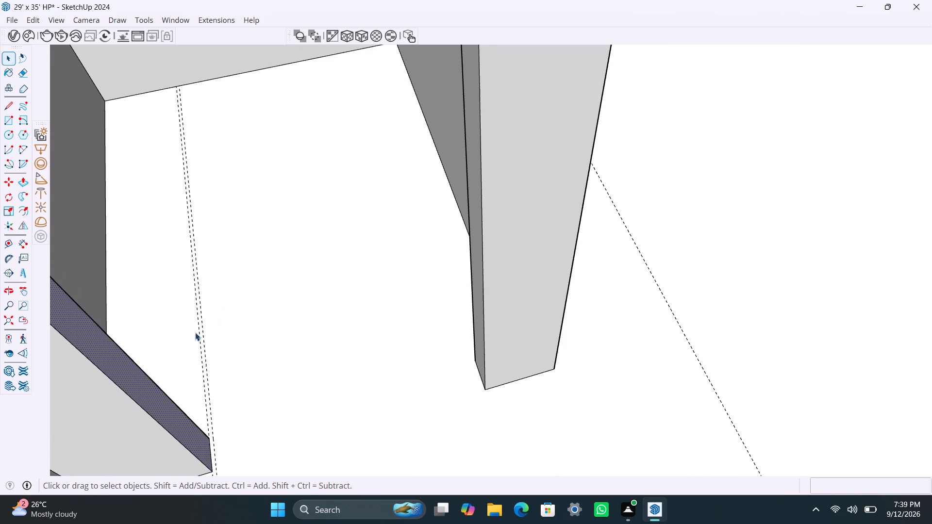
click(200, 339)
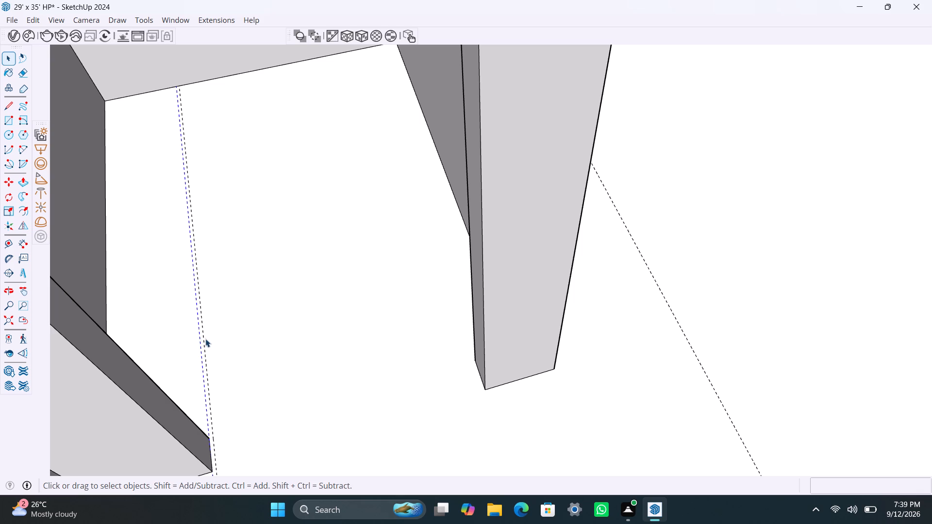
key(Delete)
click(205, 369)
key(Delete)
scroll(240, 388, down, 3)
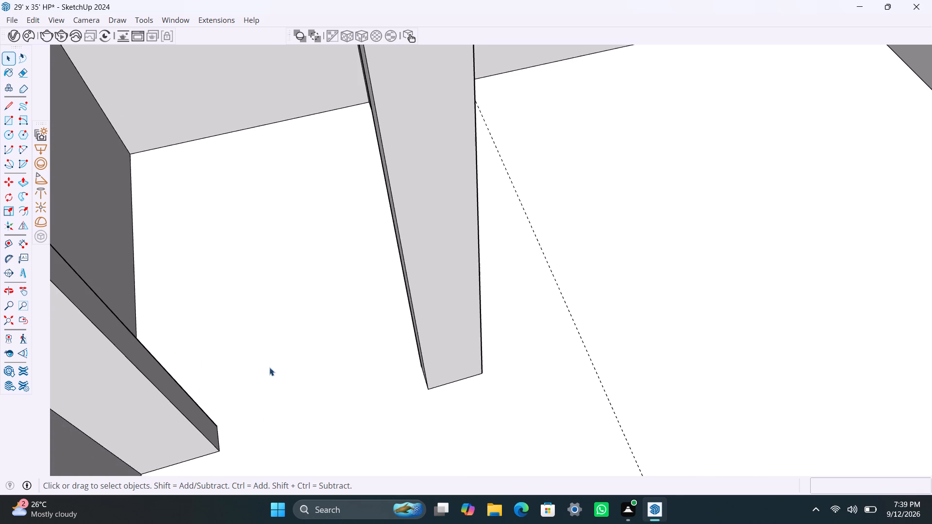
Push/Pull the upper end face of the longer partition's return 2' 11 1/2" across the door opening as a header.
scroll(289, 314, down, 7)
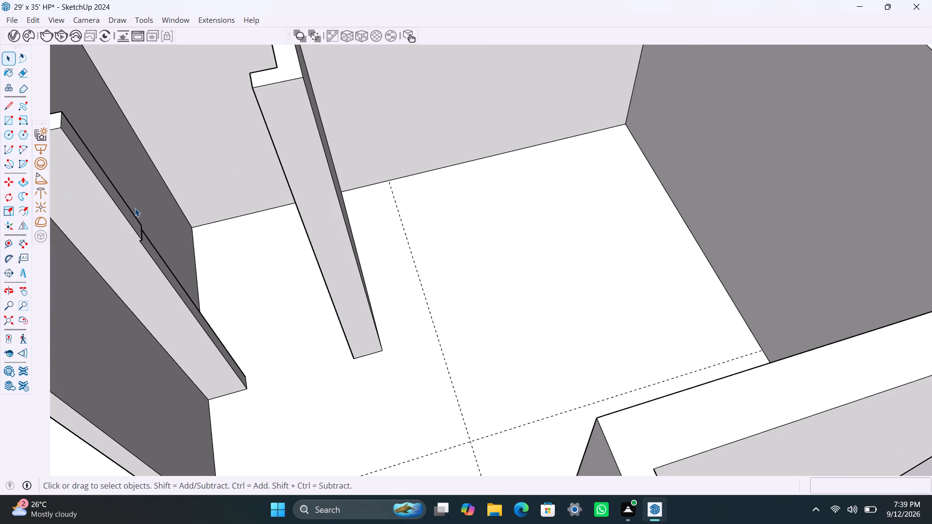
click(132, 217)
key(p)
drag(132, 219, 267, 197)
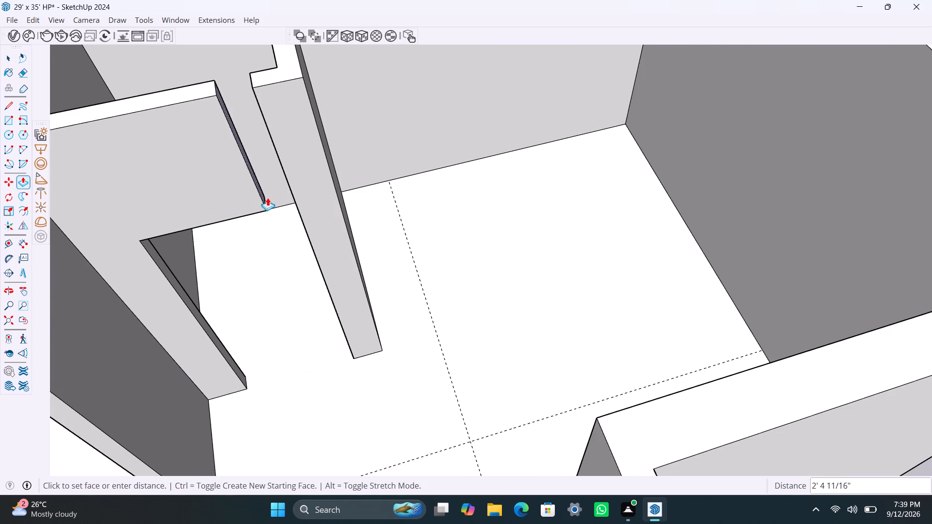
drag(267, 197, 295, 181)
scroll(286, 200, down, 8)
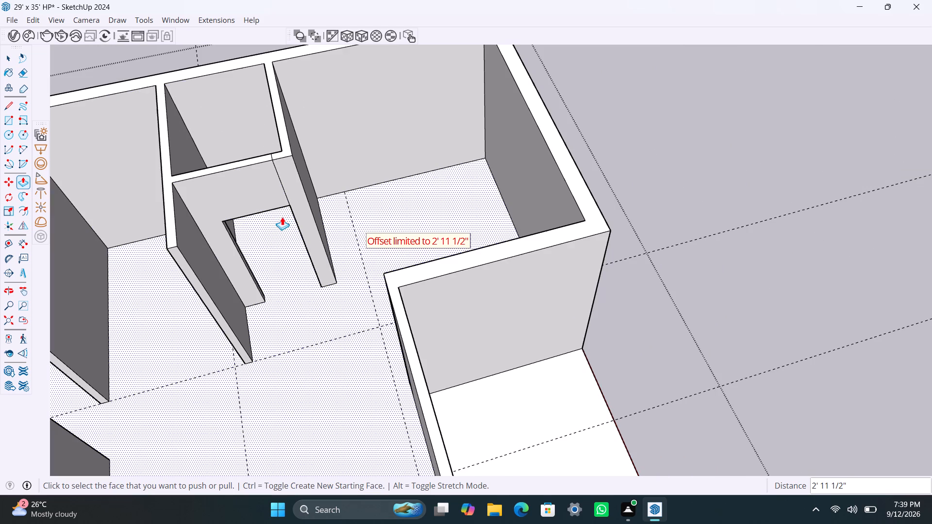
Save the house plan model.
key(ctrl+s)
scroll(277, 259, down, 2)
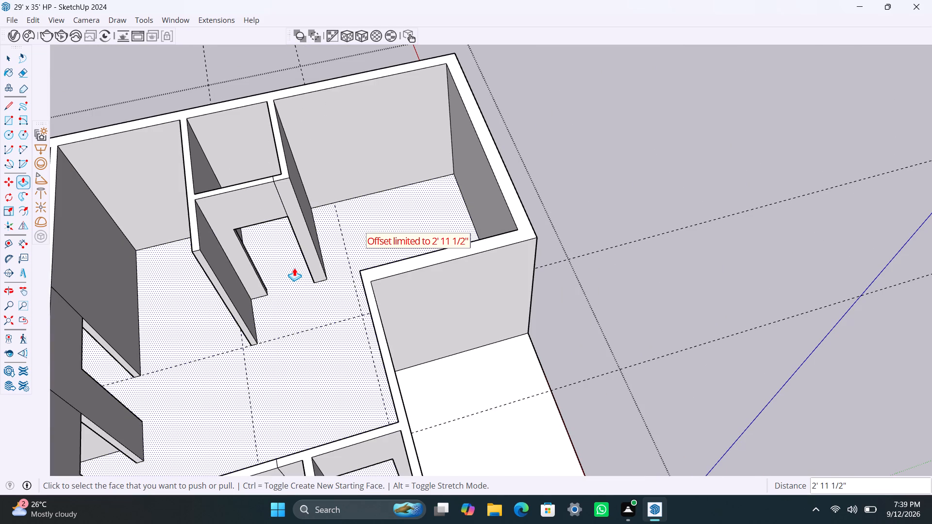
scroll(303, 287, down, 4)
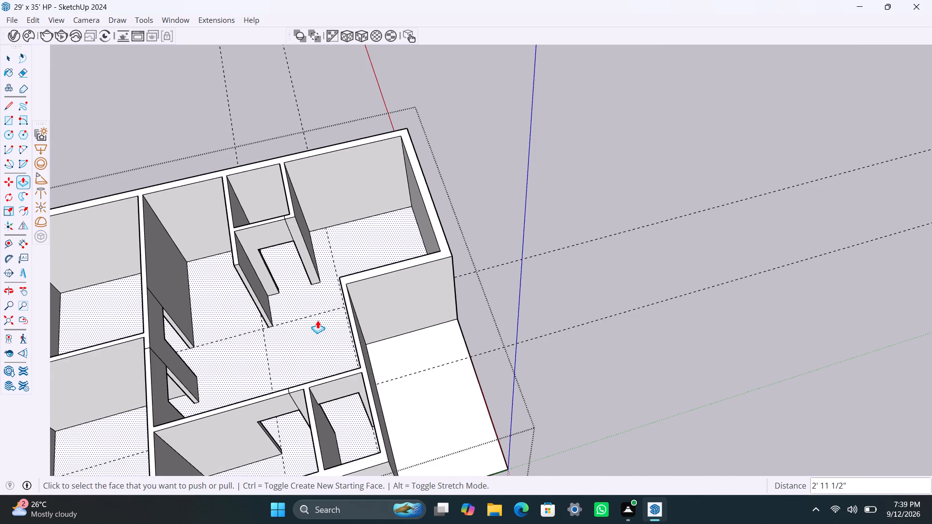
scroll(317, 320, down, 2)
scroll(319, 314, up, 2)
shift+middle_drag(323, 300, 344, 311)
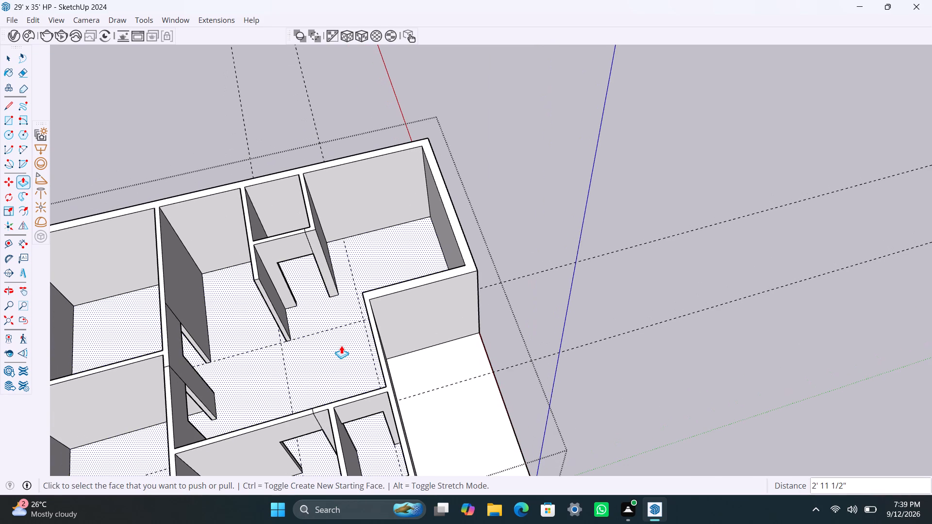
key(ctrl+s)
Exit editing of the walls group.
scroll(342, 347, down, 2)
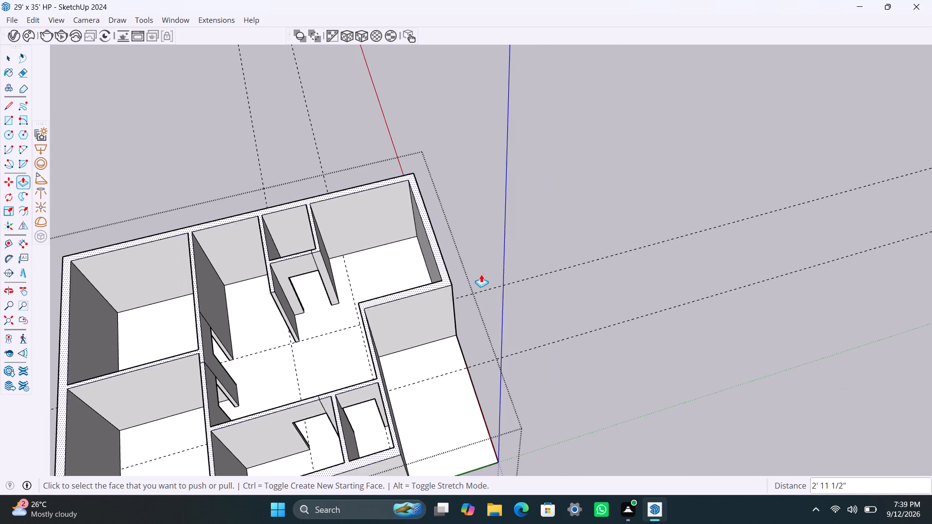
key(space)
click(536, 242)
Examine the partitions and door openings across the plan, then look closely at the new header between the two returns.
scroll(320, 304, down, 1)
scroll(323, 309, up, 2)
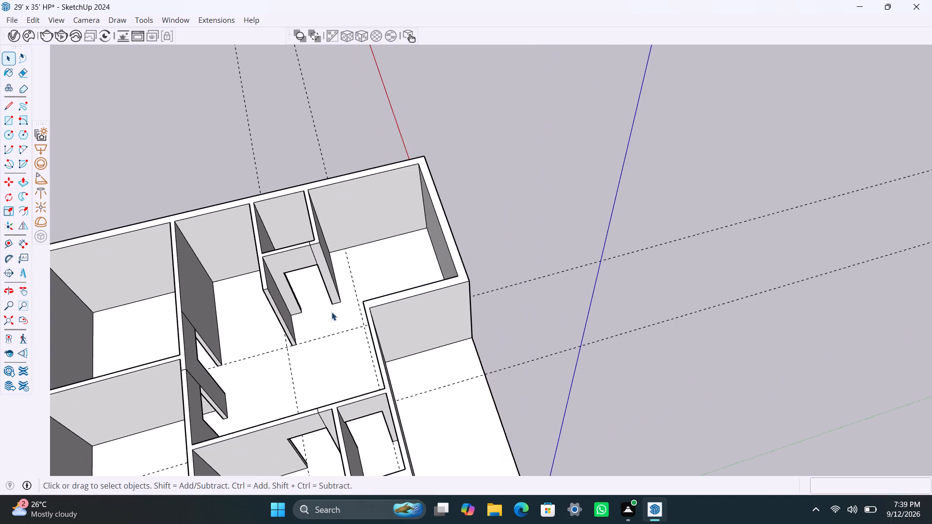
middle_drag(332, 312, 429, 343)
scroll(426, 344, up, 2)
middle_drag(420, 369, 437, 368)
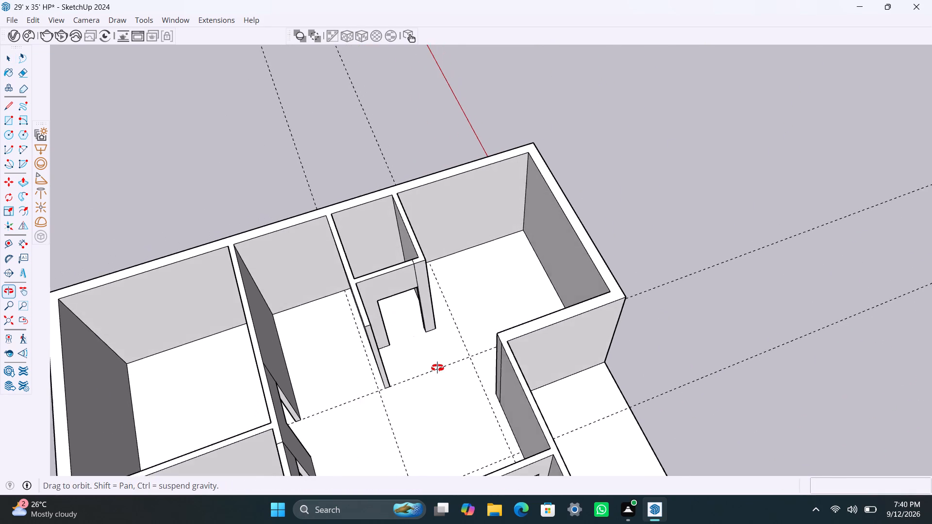
middle_drag(437, 368, 433, 370)
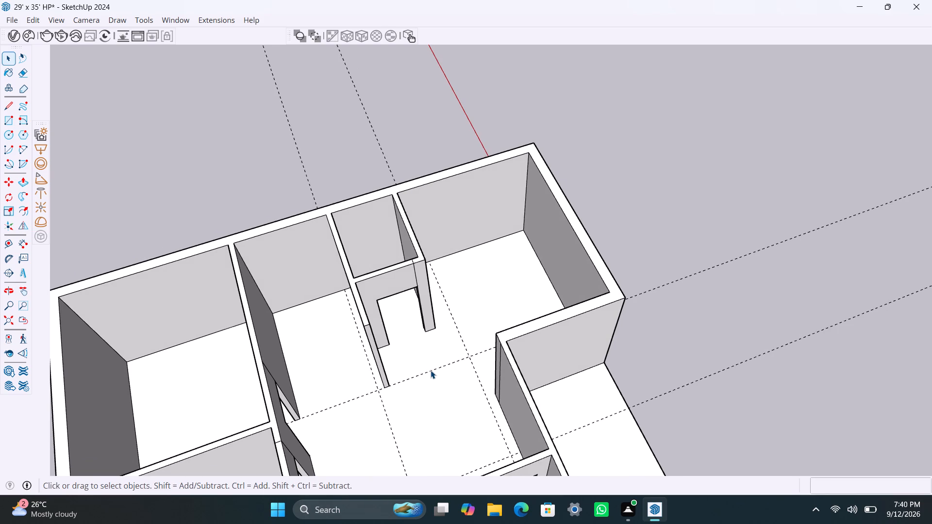
scroll(453, 344, down, 2)
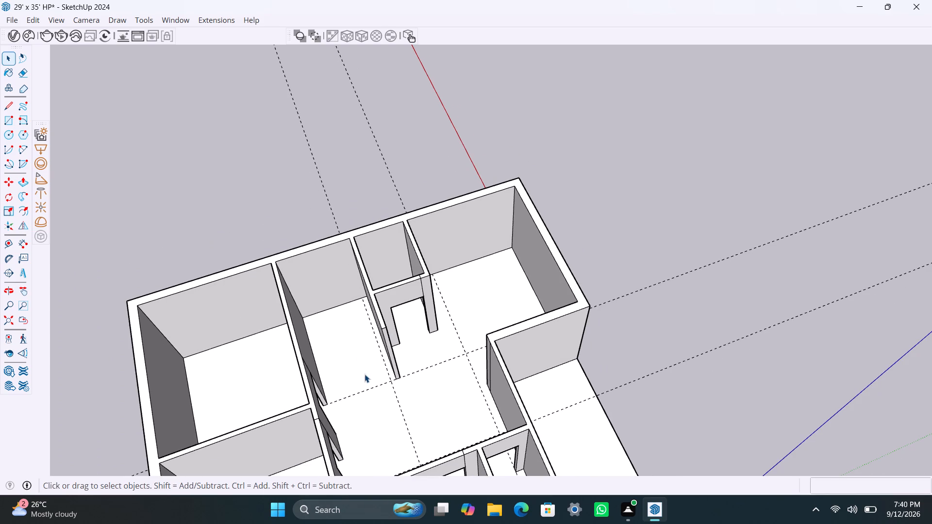
scroll(401, 399, down, 1)
shift+middle_drag(431, 378, 398, 294)
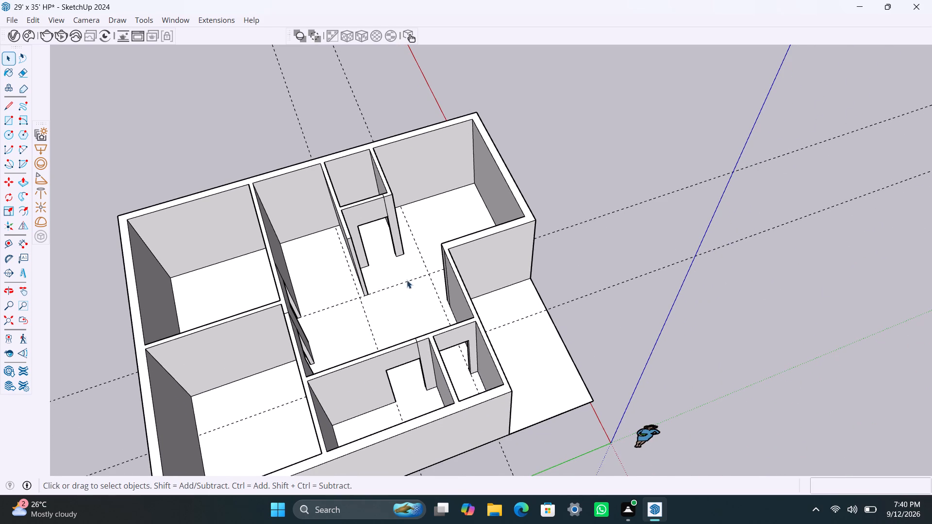
scroll(414, 274, up, 1)
middle_drag(401, 314, 610, 367)
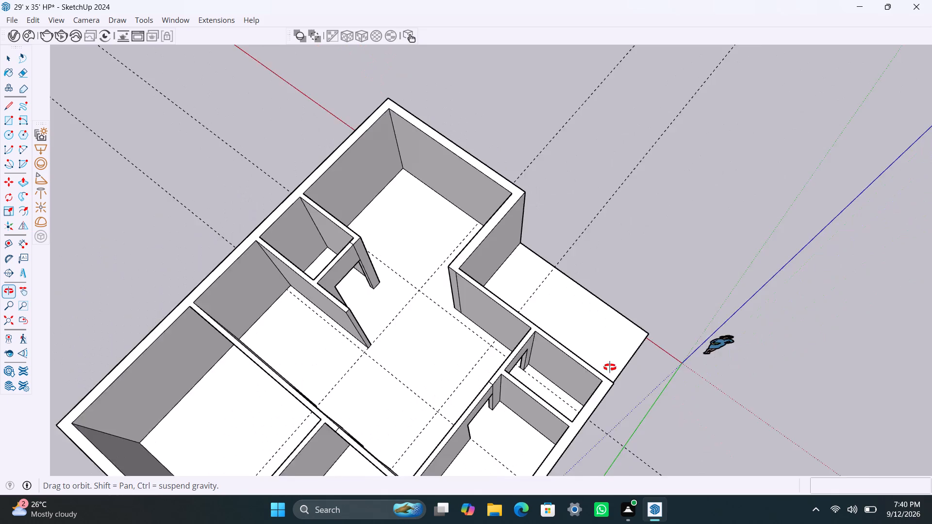
middle_drag(610, 367, 361, 413)
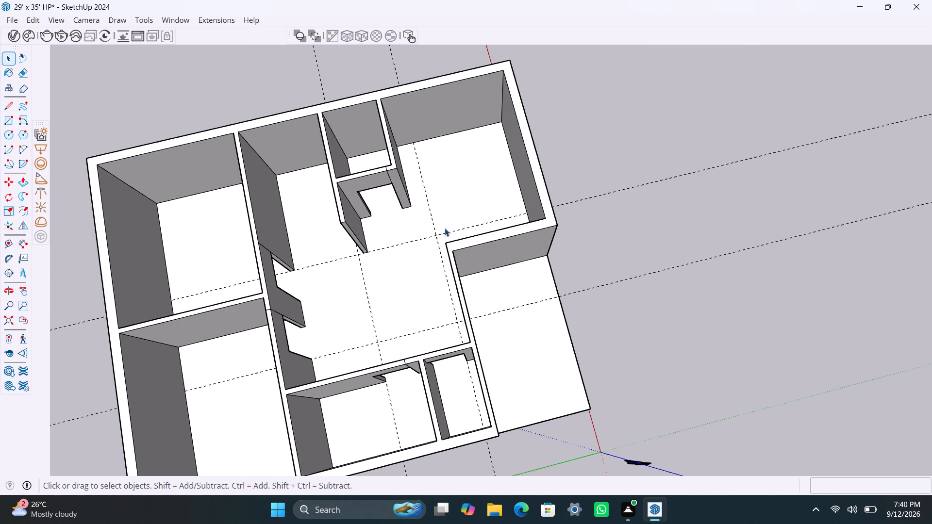
scroll(448, 179, up, 2)
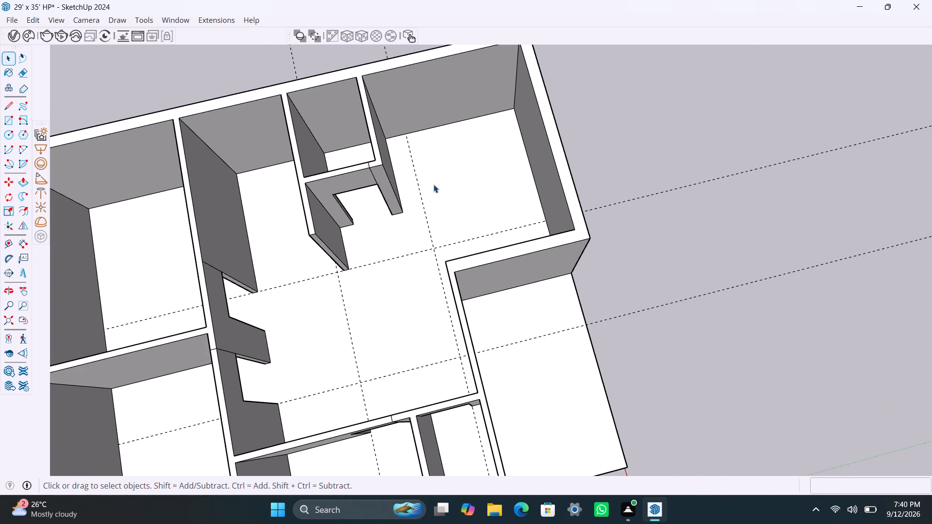
middle_drag(433, 185, 423, 244)
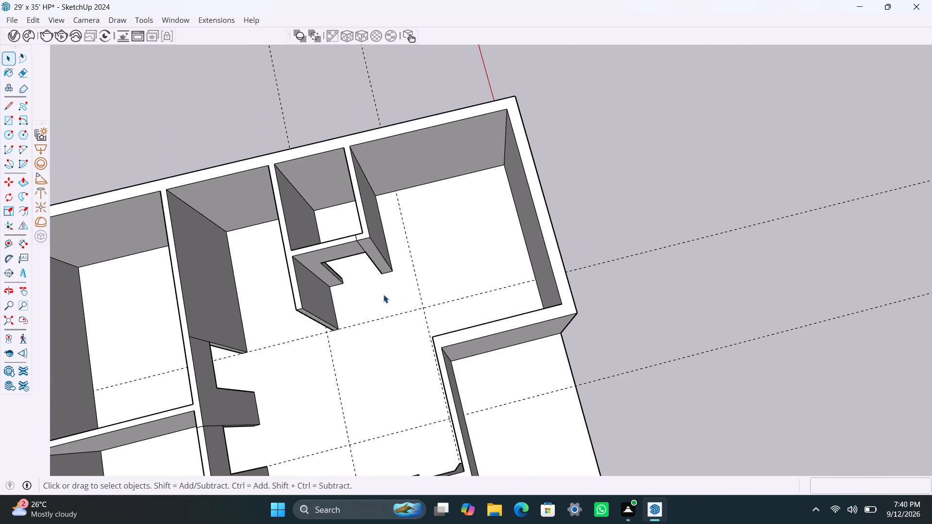
scroll(385, 264, up, 4)
scroll(357, 224, up, 2)
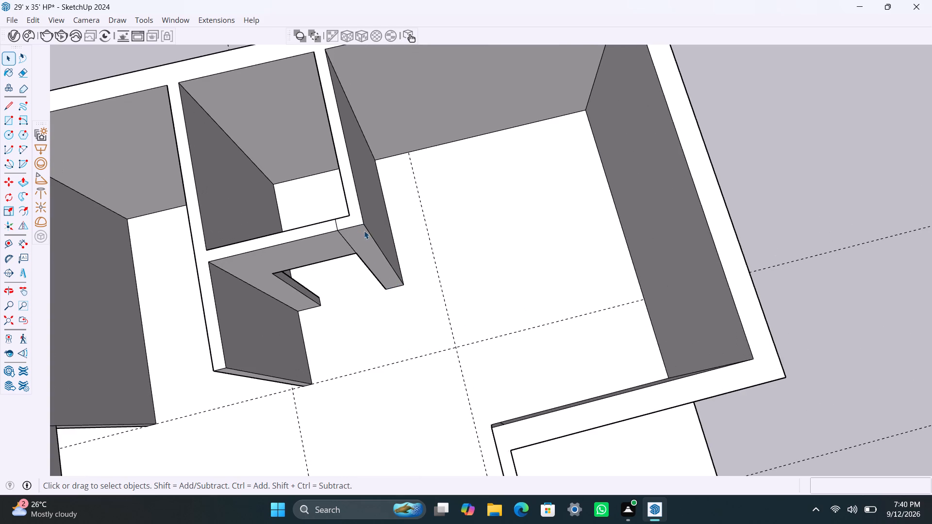
Open the walls group and copy the outer vertical edge of the door return 4.5" inward across its face.
click(367, 231)
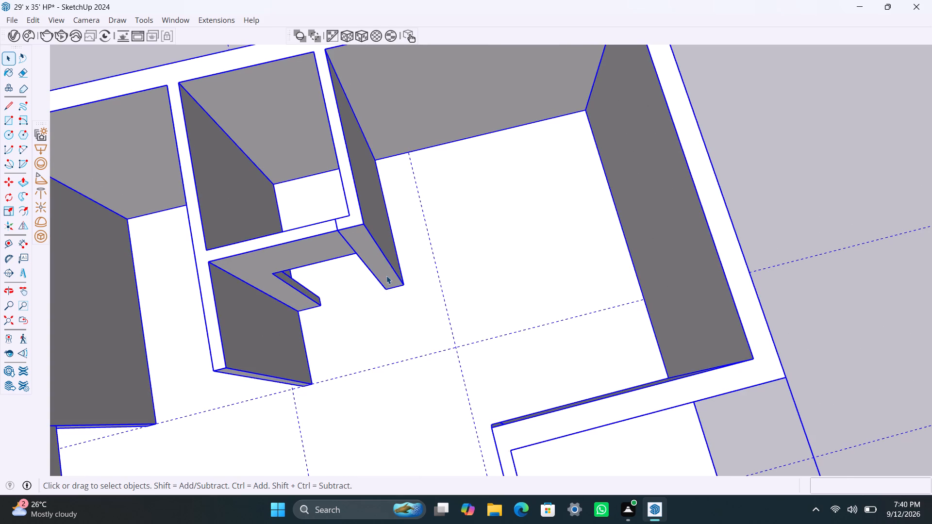
triple_click(386, 275)
scroll(387, 274, up, 3)
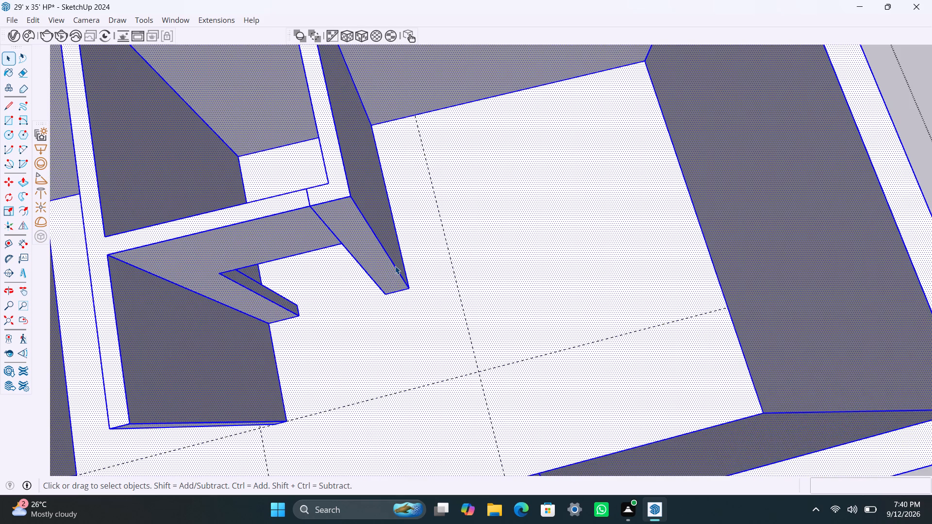
click(395, 266)
key(m)
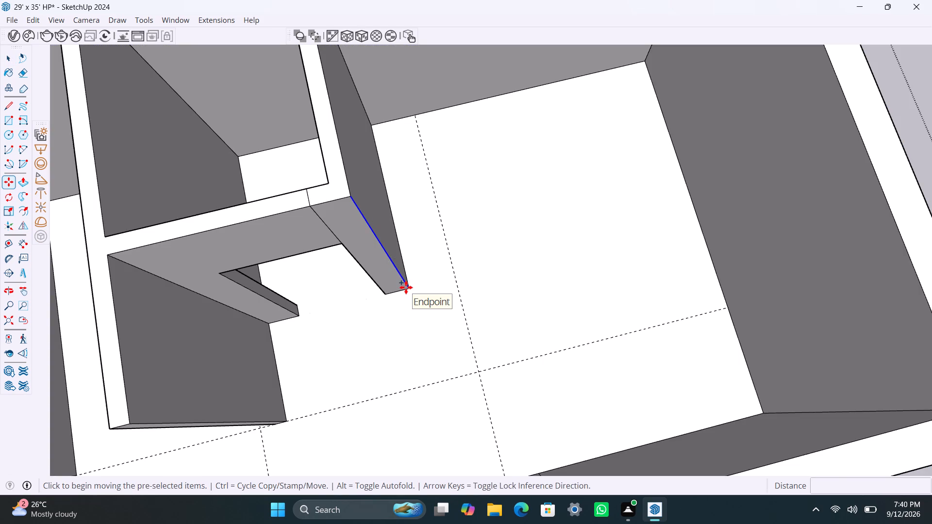
click(406, 287)
text(4.5")
key(Return)
key(space)
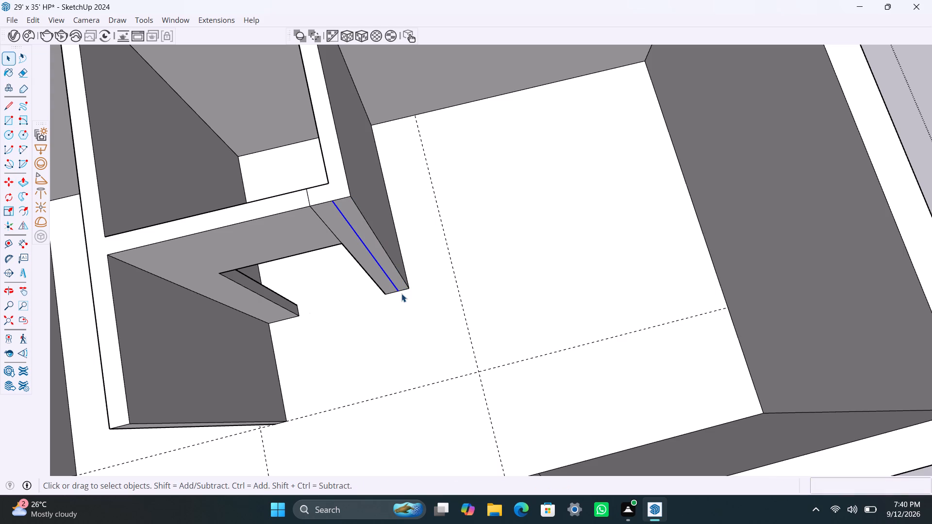
Push/Pull the 4.5" strip face 3' 4" to extend the partition level with the end of the neighbouring partition.
click(397, 285)
key(p)
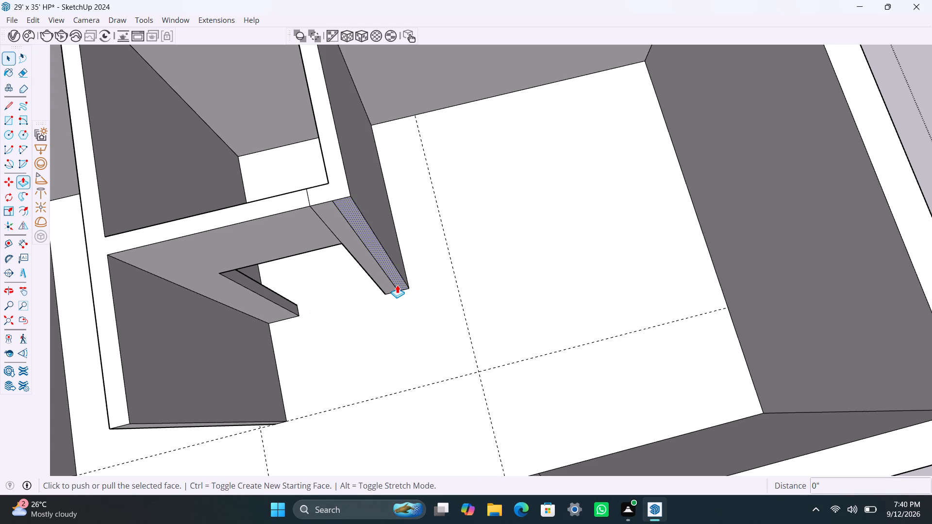
drag(397, 285, 276, 418)
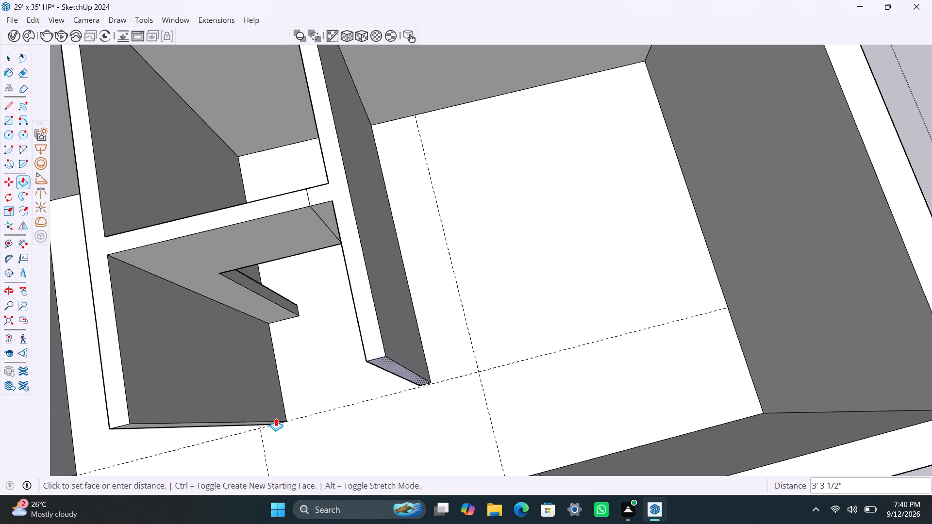
drag(276, 418, 274, 420)
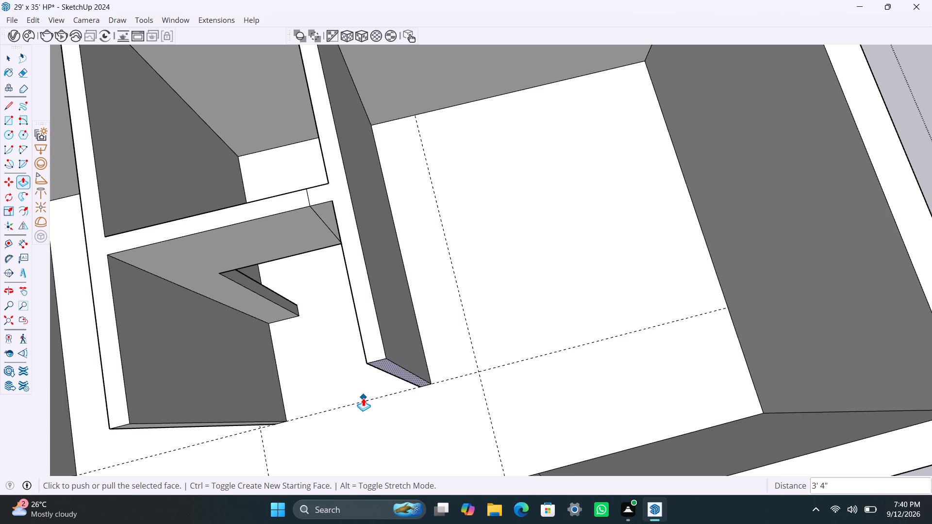
Push/Pull the narrow strip face beside the recessed corner outward to line up with the new partition's side face.
scroll(378, 385, down, 3)
middle_drag(421, 403, 468, 343)
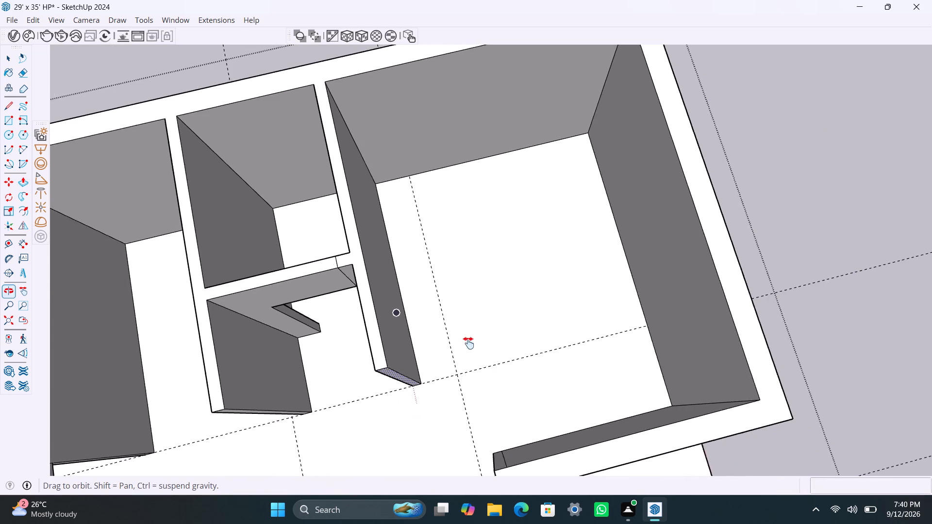
middle_drag(468, 343, 519, 285)
scroll(514, 361, down, 2)
middle_drag(483, 394, 530, 375)
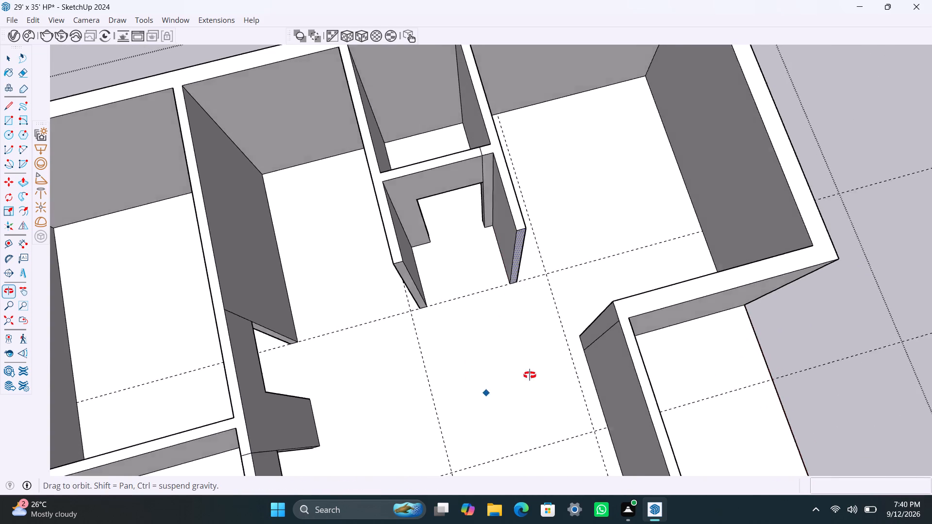
middle_drag(530, 375, 723, 368)
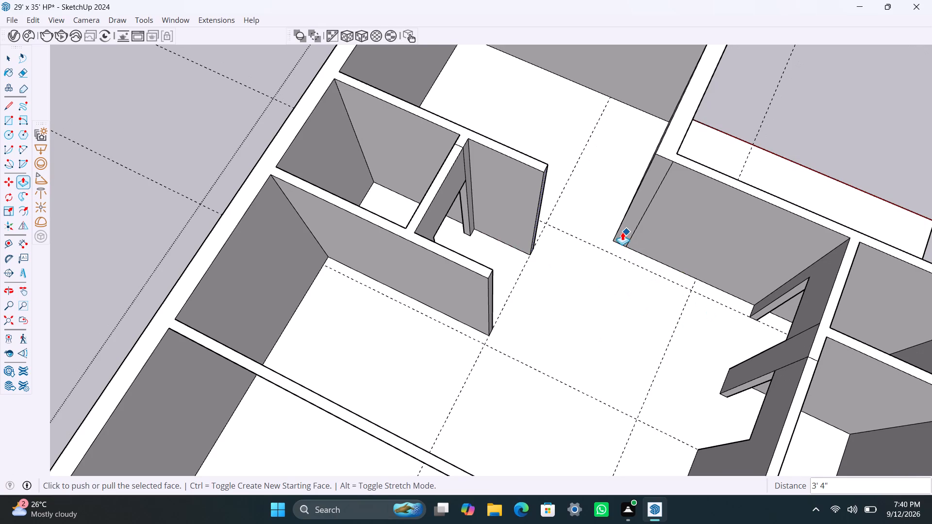
scroll(593, 246, down, 2)
middle_drag(585, 256, 618, 278)
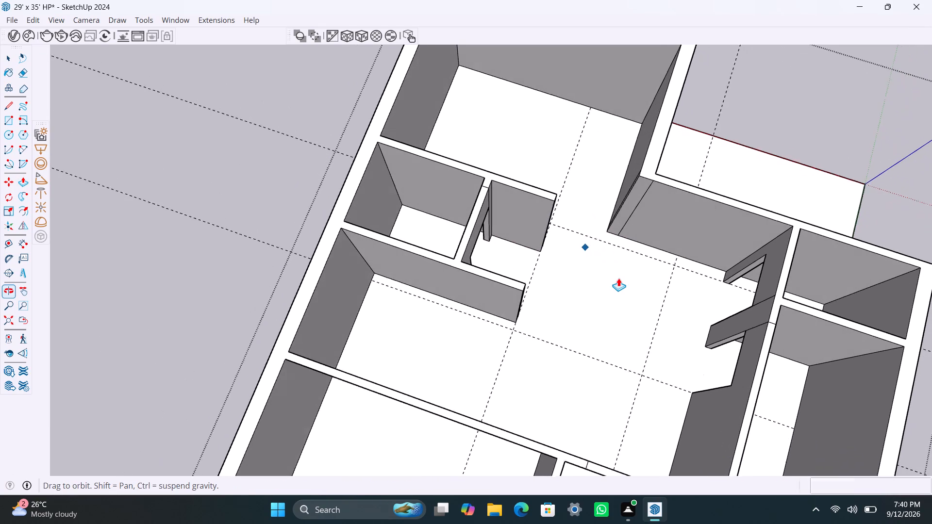
key(space)
scroll(621, 229, up, 1)
click(632, 201)
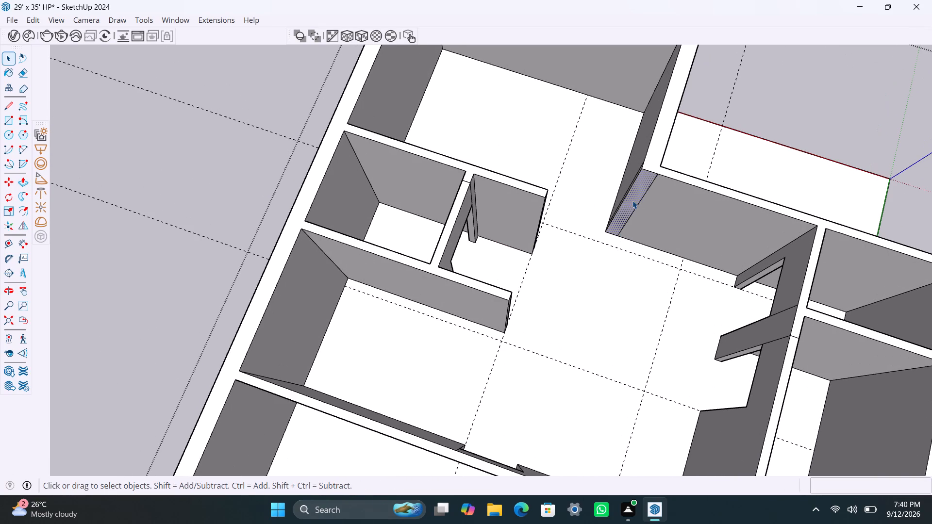
key(p)
drag(632, 200, 533, 231)
key(space)
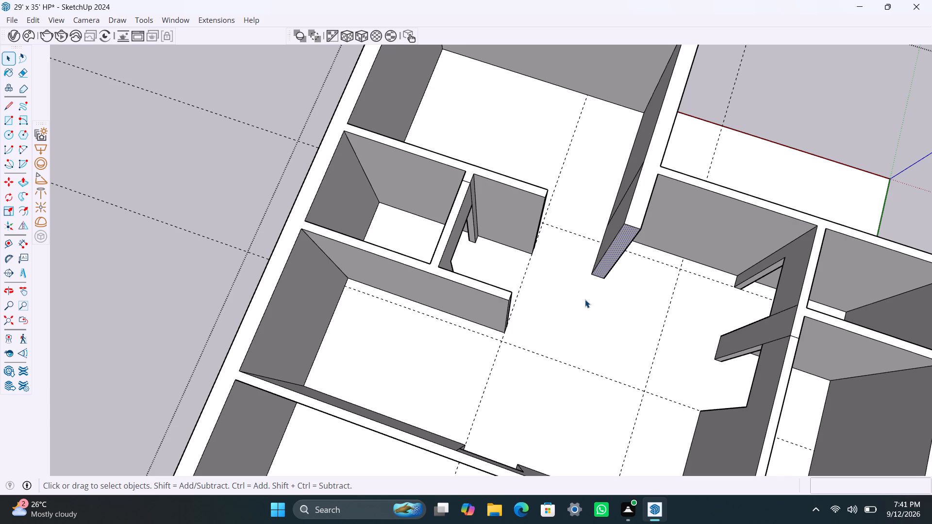
Copy the top edge of the new partition's end face 3' down.
scroll(581, 251, up, 1)
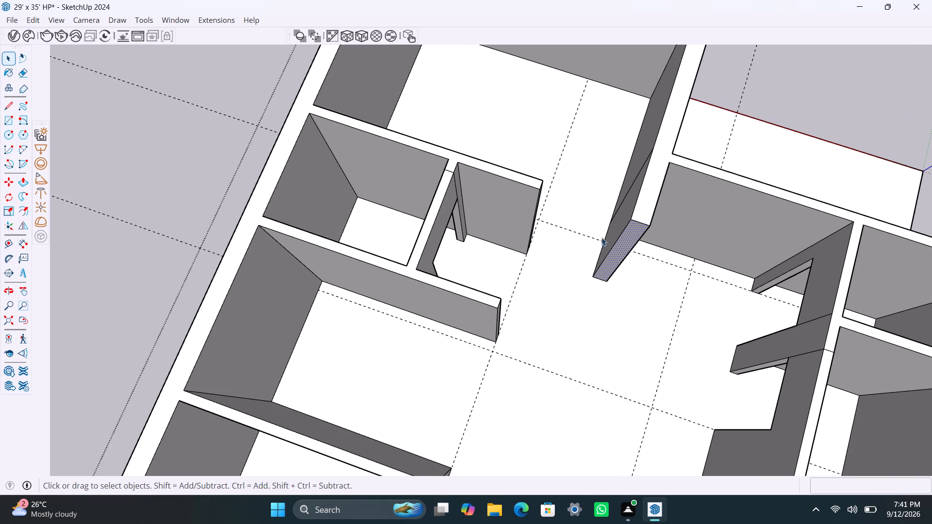
scroll(552, 180, up, 1)
middle_drag(547, 200, 499, 189)
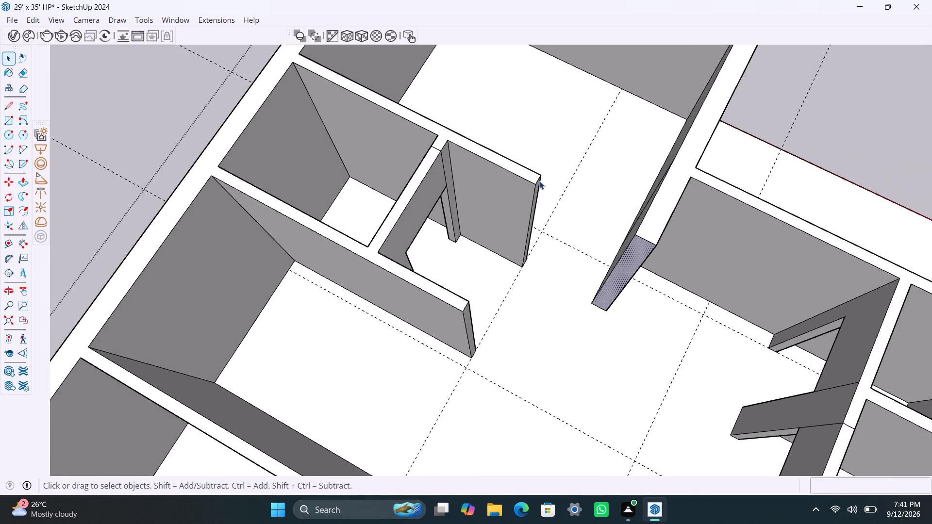
scroll(539, 181, up, 7)
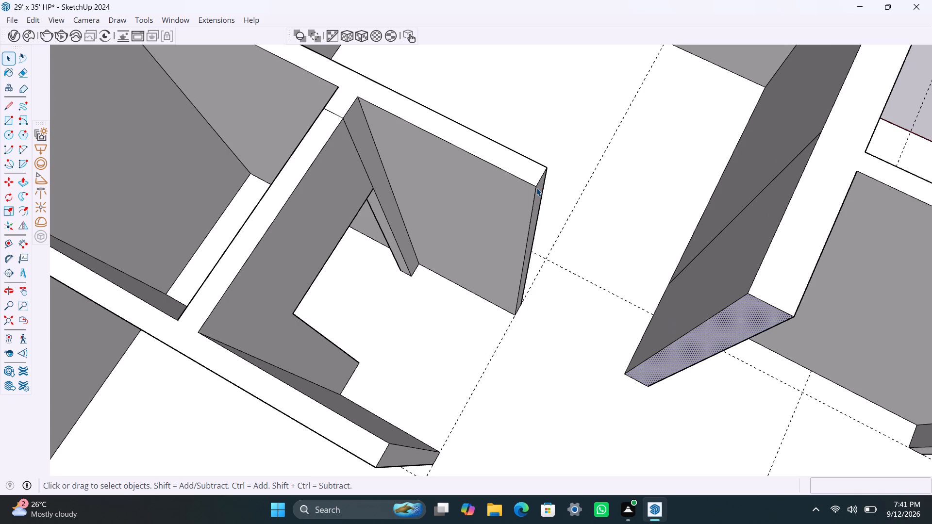
click(536, 188)
scroll(537, 187, up, 1)
key(m)
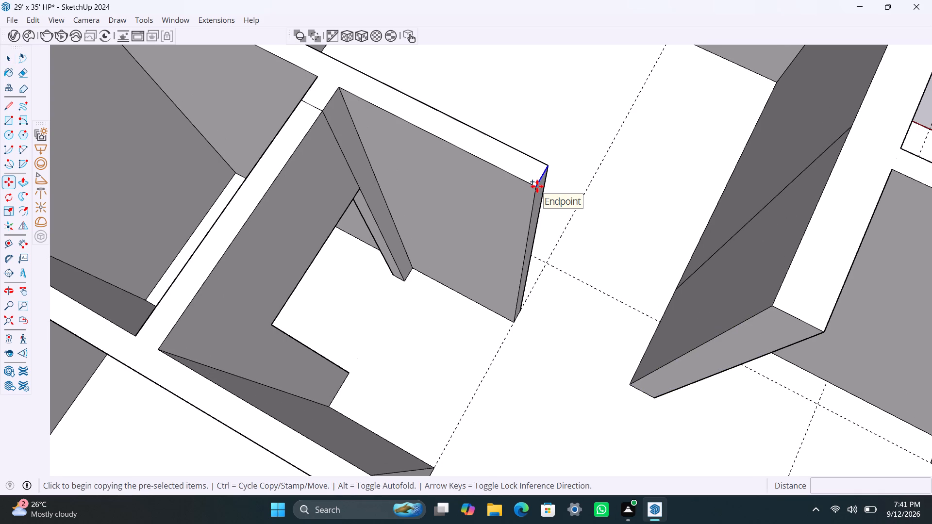
click(537, 186)
text(3')
key(Return)
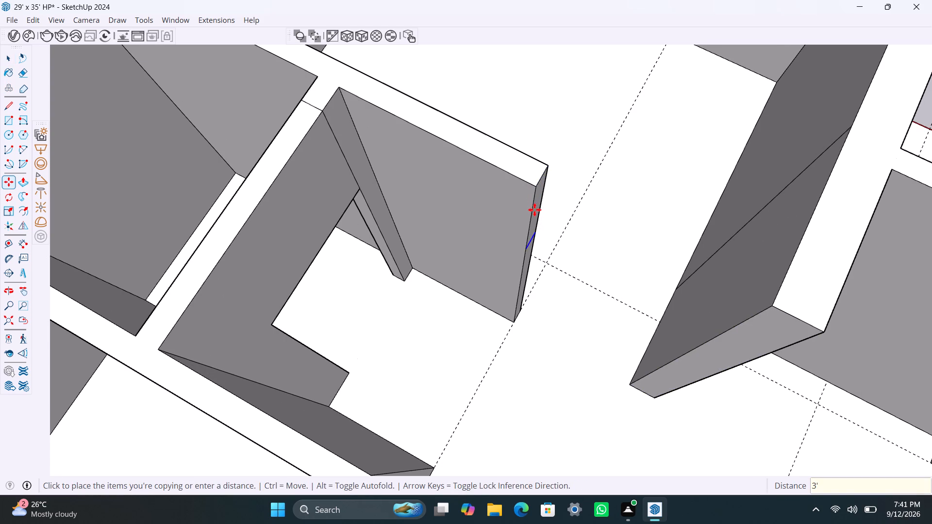
key(space)
Push/Pull the upper part of the partition's end face 3' 7 1/2" across the opening to the opposite return as a header.
click(534, 210)
scroll(534, 210, up, 2)
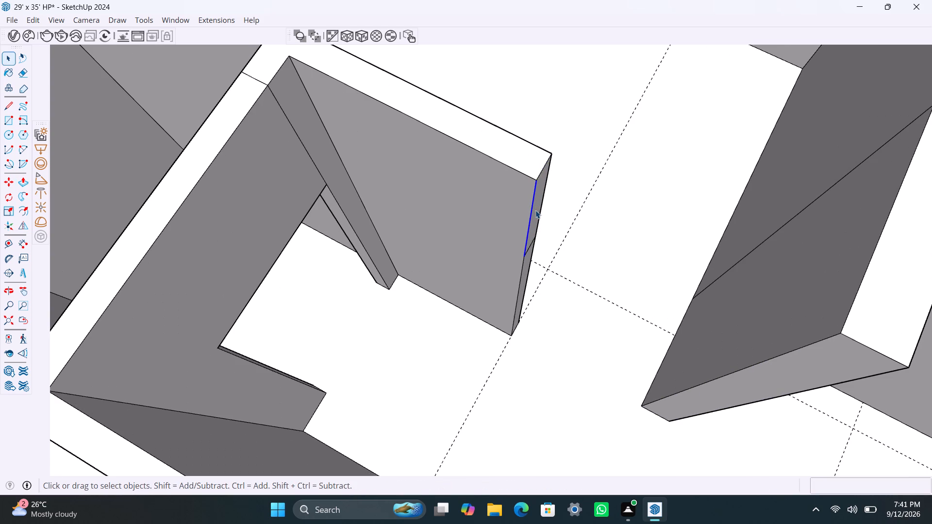
click(537, 209)
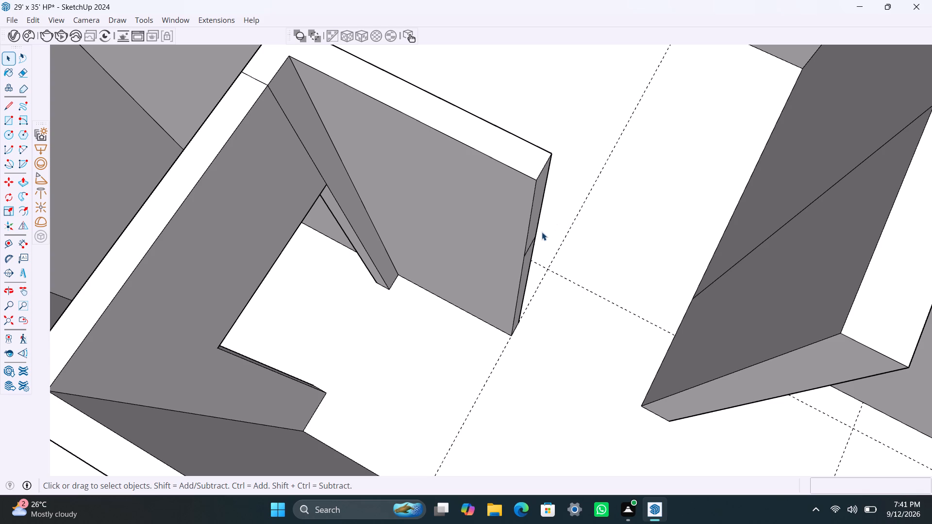
scroll(536, 222, up, 2)
click(535, 213)
key(p)
drag(535, 213, 539, 214)
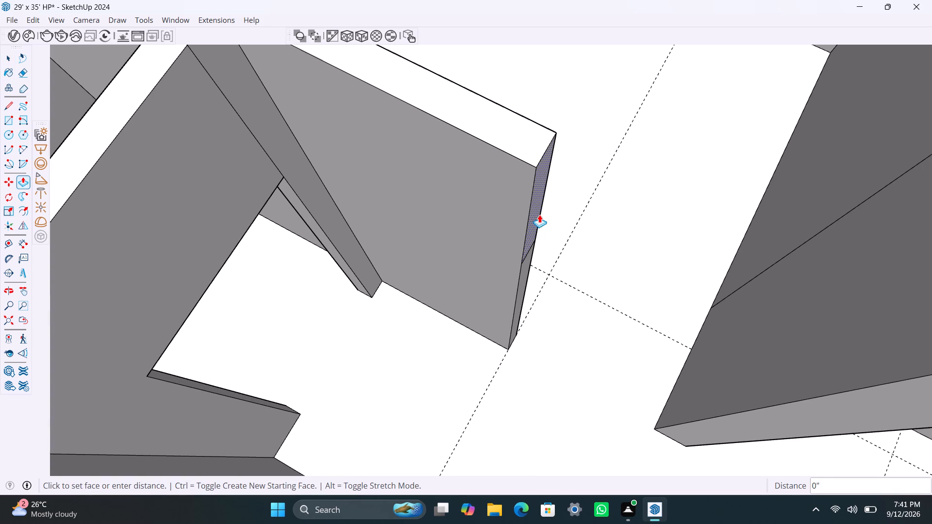
drag(539, 214, 886, 369)
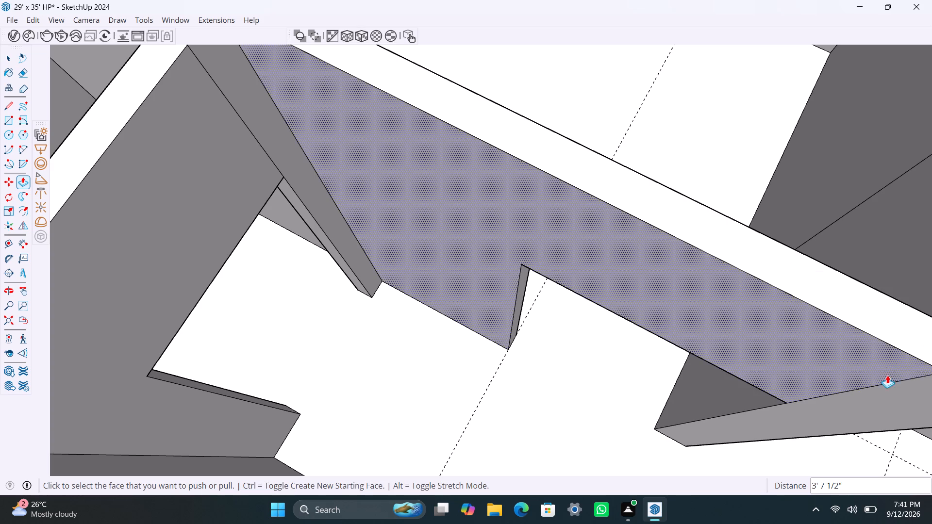
Save the house plan model.
scroll(772, 401, down, 15)
shift+middle_drag(708, 370, 656, 258)
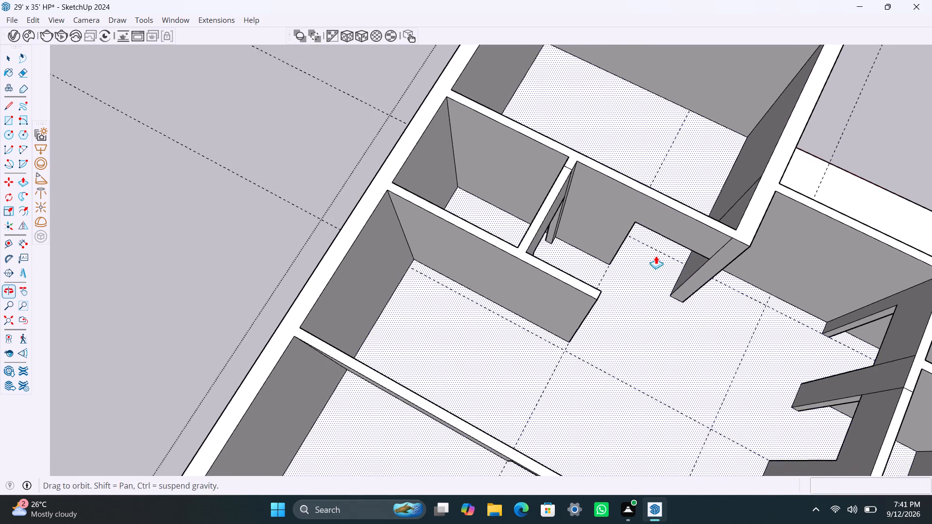
scroll(686, 273, down, 4)
middle_drag(683, 263, 633, 232)
key(ctrl+s)
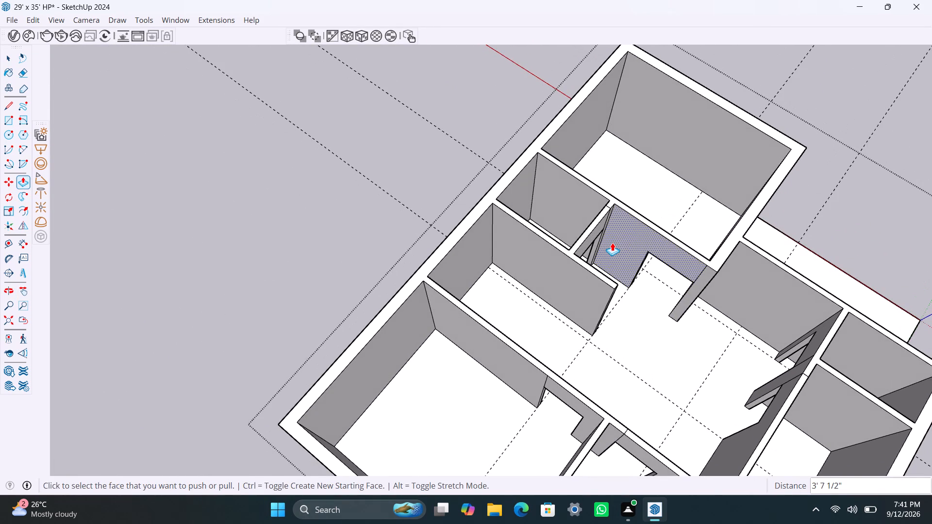
Exit editing of the walls group.
scroll(600, 246, down, 9)
middle_drag(658, 355, 596, 295)
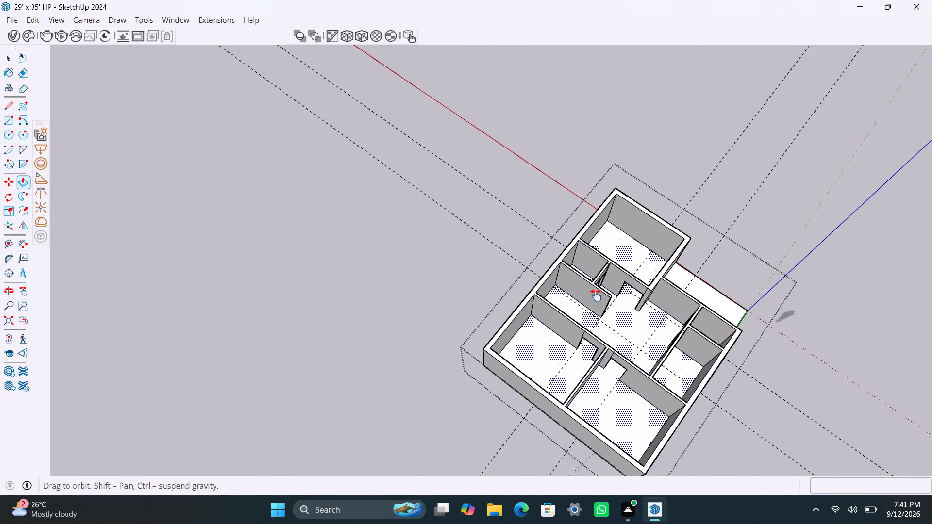
middle_drag(596, 295, 586, 281)
click(732, 335)
click(793, 210)
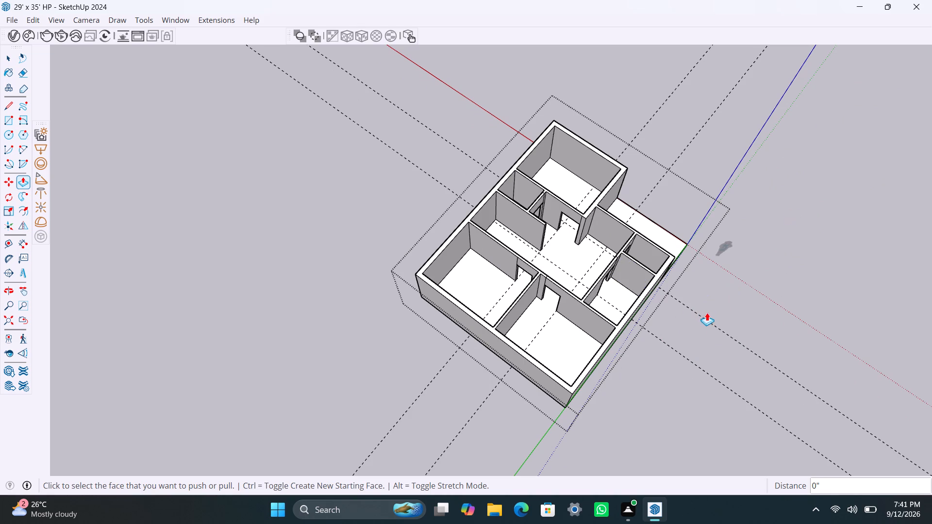
key(space)
key(space)
key(space)
key(space)
triple_click(759, 273)
Run the FixIt 101 cleanup on the walls group twice, closing each results report, and deselect the group.
scroll(640, 338, down, 4)
middle_drag(663, 403, 650, 400)
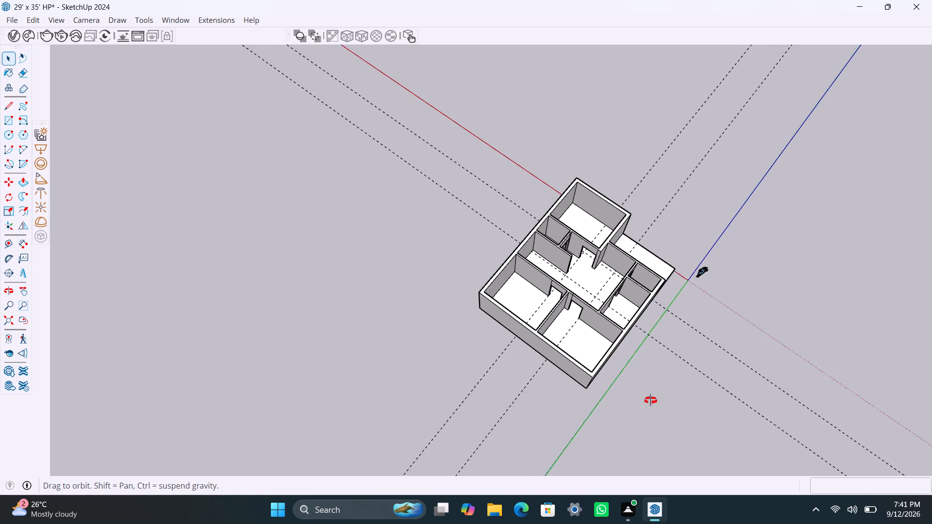
middle_drag(650, 400, 69, 302)
click(376, 333)
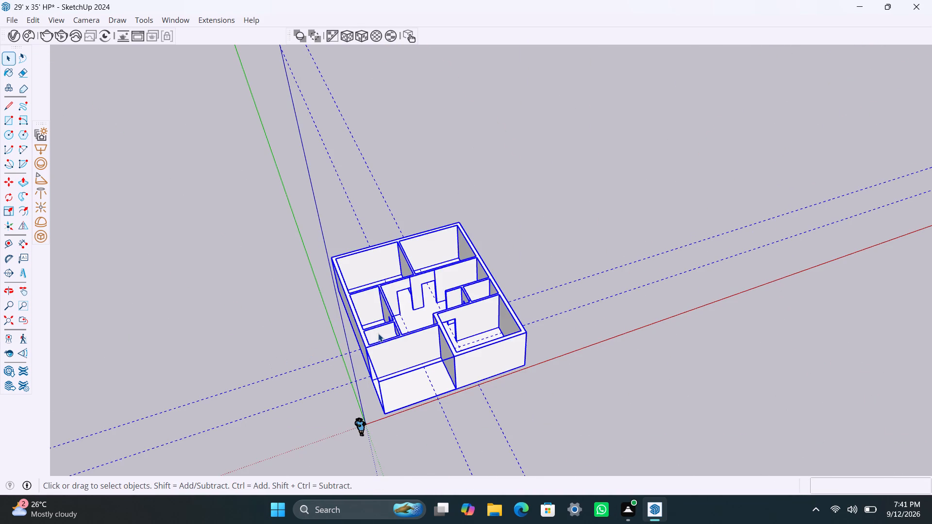
right_click(378, 333)
click(415, 307)
click(489, 312)
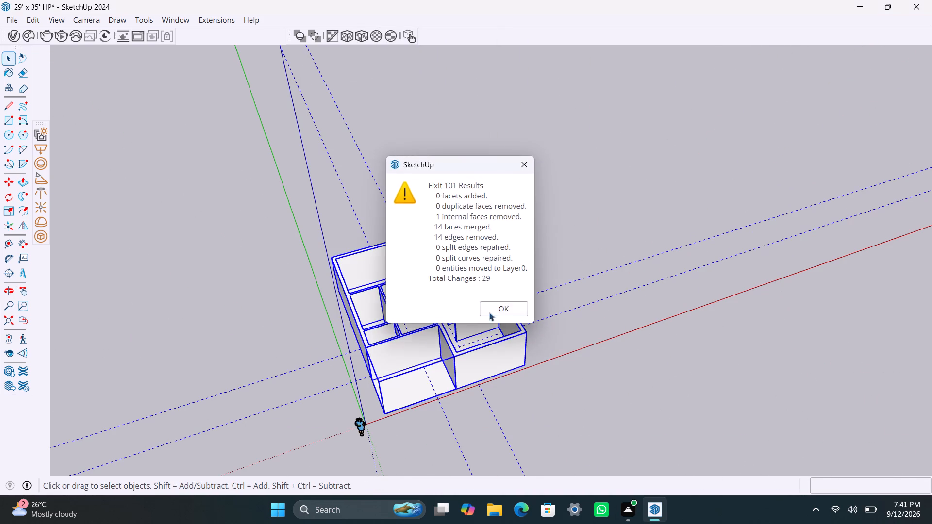
click(375, 320)
right_click(375, 320)
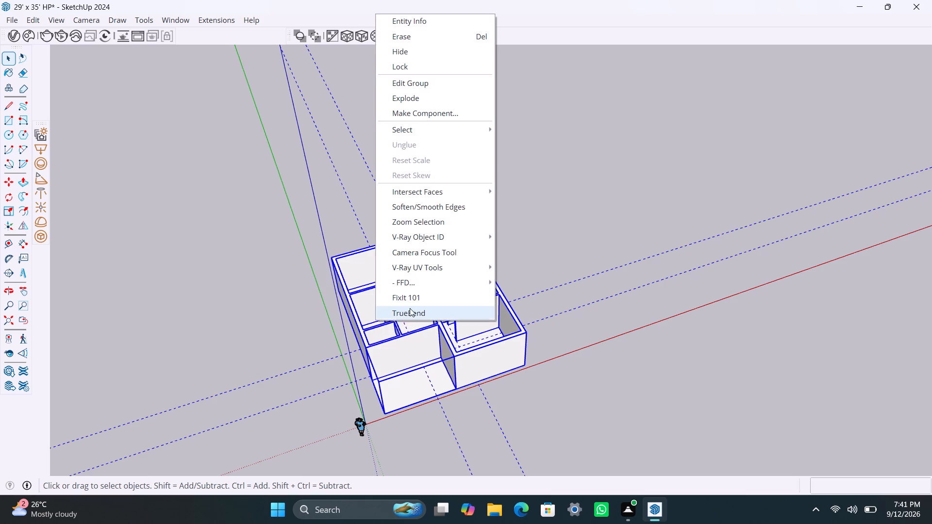
click(416, 302)
click(498, 309)
click(591, 272)
Delete all guides from the model.
scroll(455, 324, up, 2)
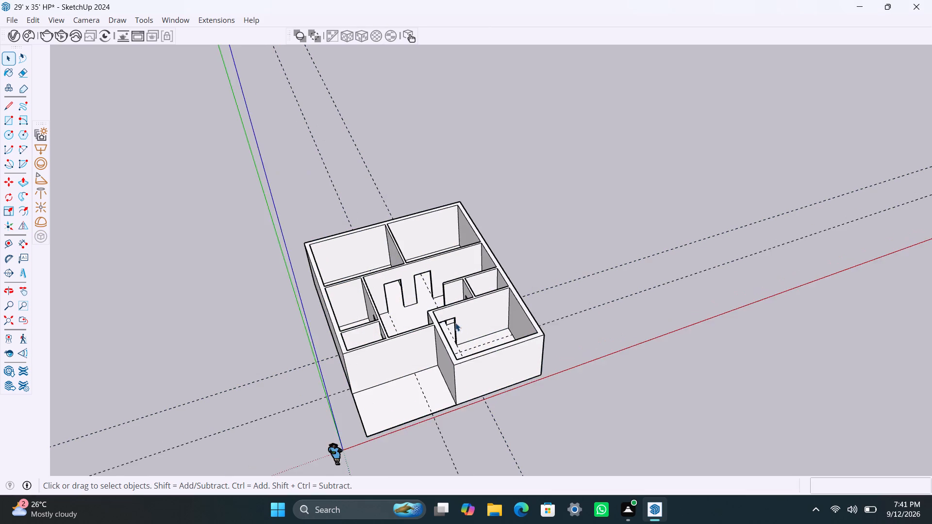
scroll(455, 323, up, 2)
middle_drag(465, 321, 502, 298)
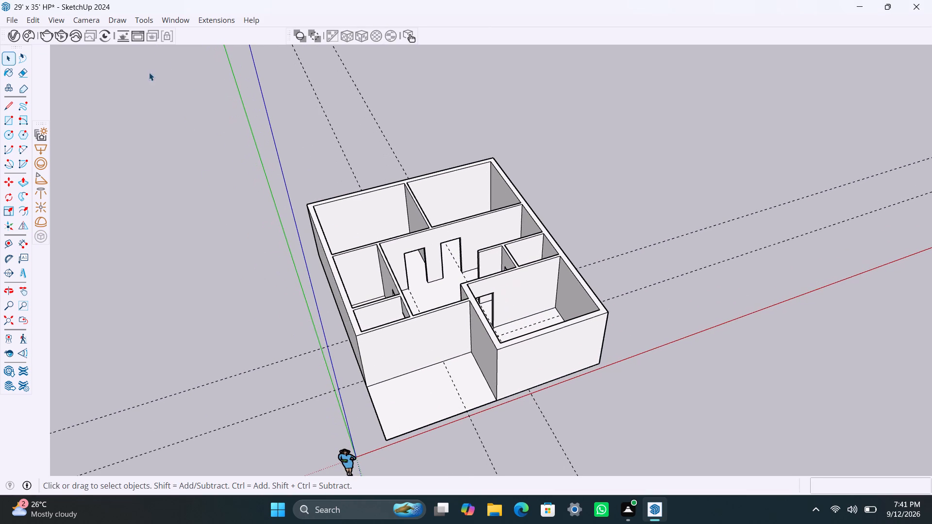
drag(33, 16, 33, 24)
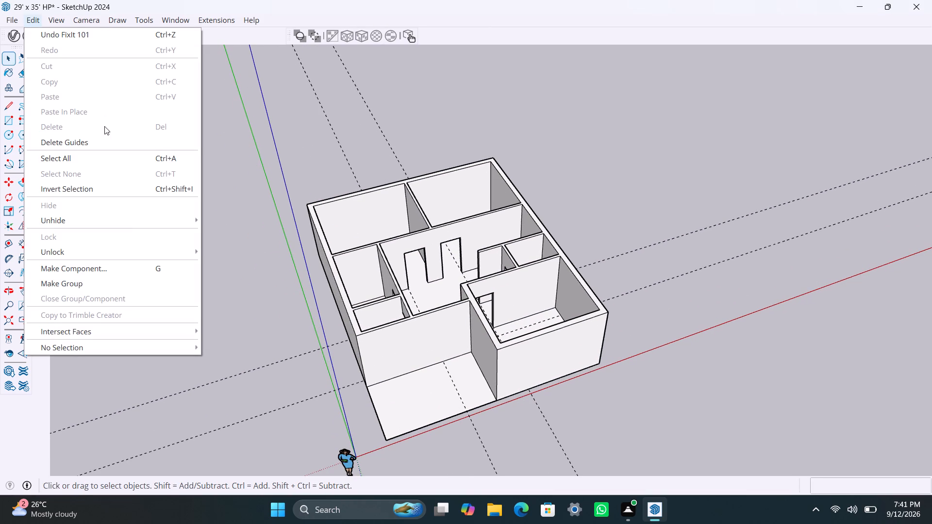
click(104, 142)
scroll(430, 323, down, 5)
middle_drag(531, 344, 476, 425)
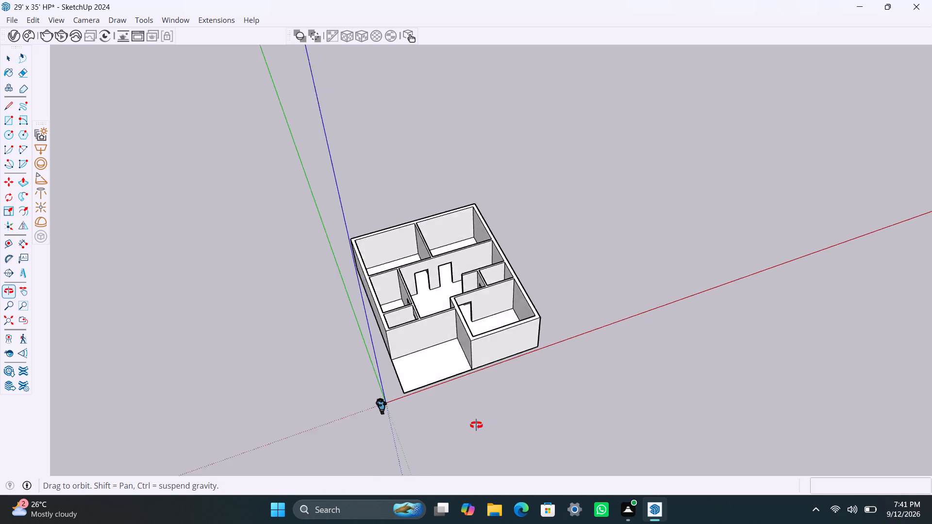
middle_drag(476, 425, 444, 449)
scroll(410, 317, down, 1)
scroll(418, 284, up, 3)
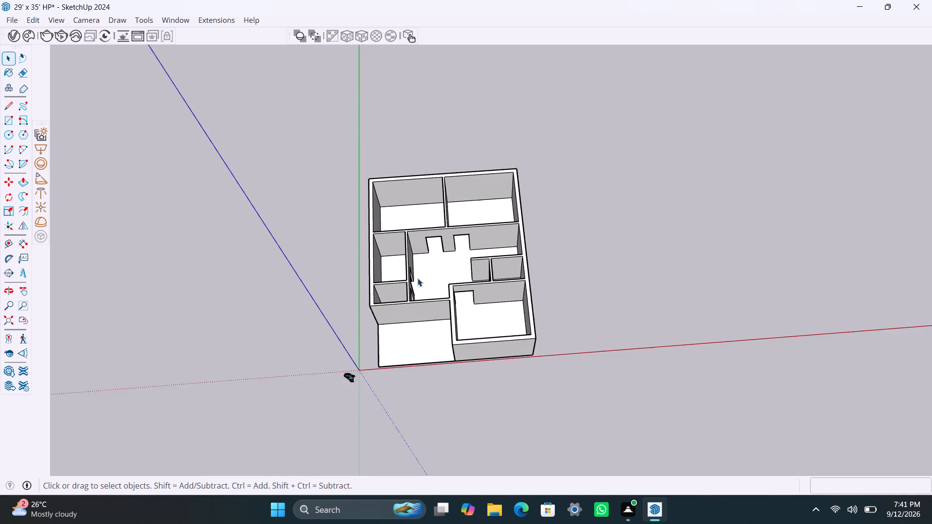
Draw a rectangle filling the left of the two adjacent door openings in the rear rooms' partition and make it a group.
shift+middle_drag(404, 264, 456, 282)
scroll(477, 252, up, 3)
middle_drag(481, 306, 448, 321)
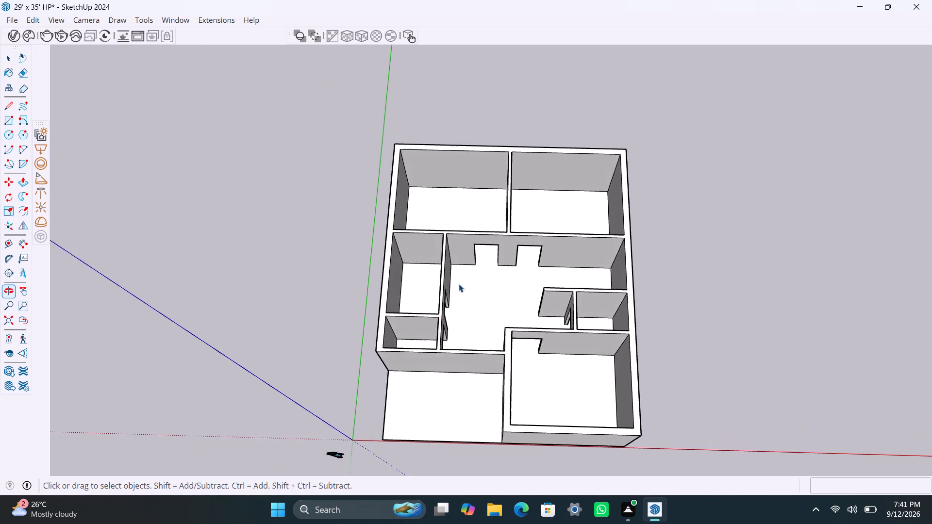
scroll(461, 269, up, 3)
middle_drag(444, 282, 437, 263)
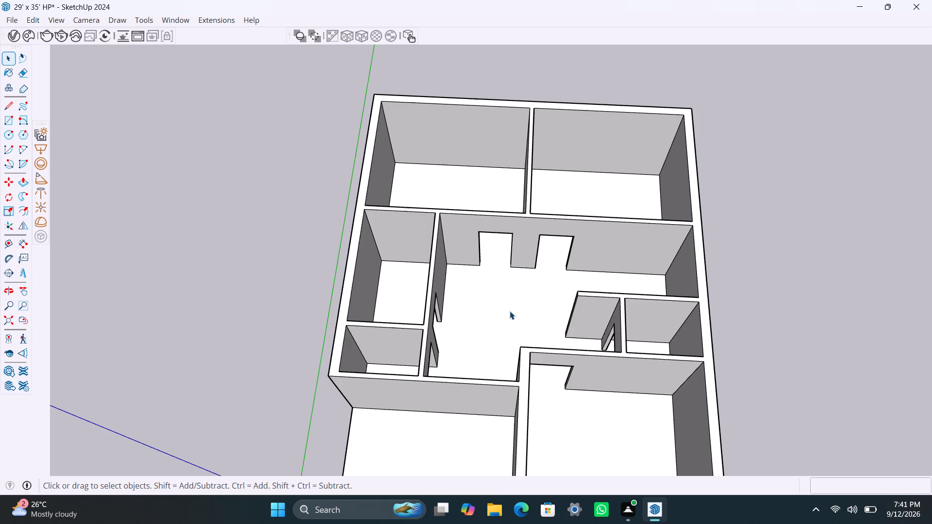
scroll(493, 248, up, 2)
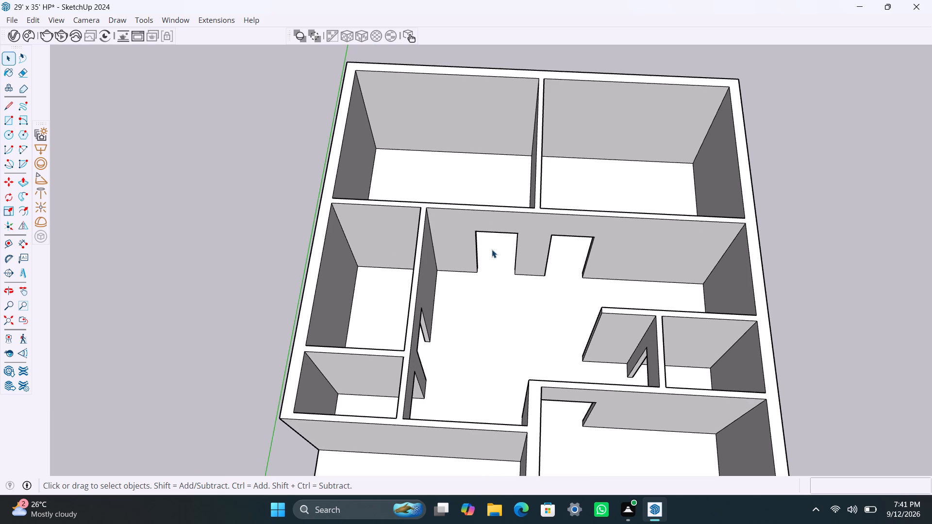
scroll(500, 311, down, 1)
scroll(508, 295, up, 1)
scroll(491, 234, up, 1)
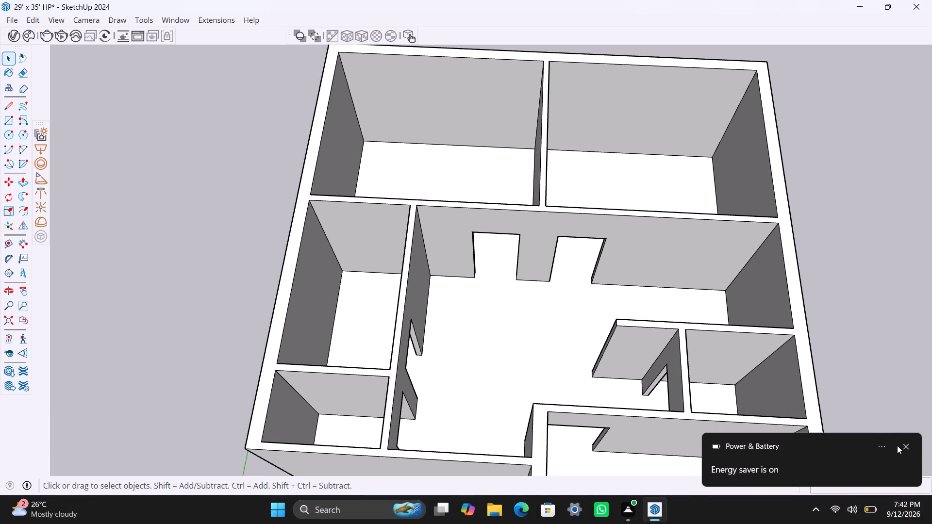
click(910, 445)
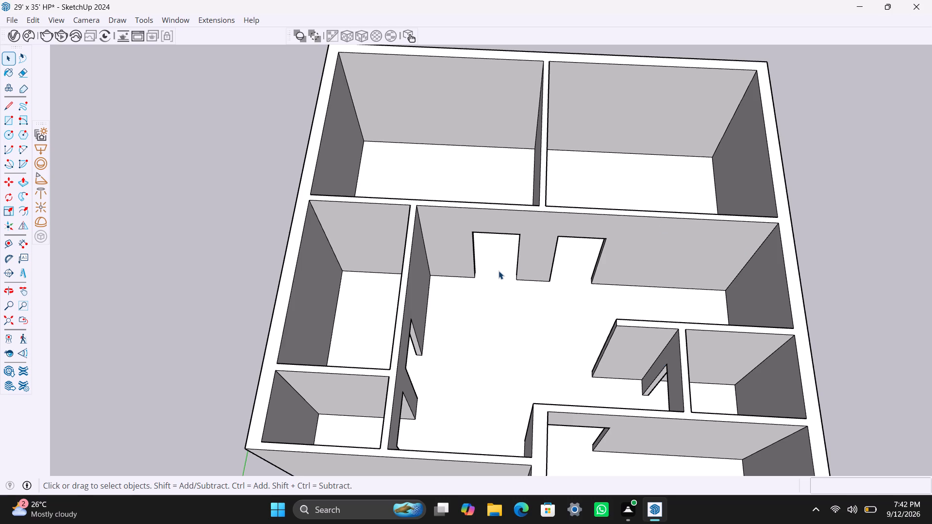
triple_click(482, 222)
scroll(483, 235, up, 2)
click(458, 240)
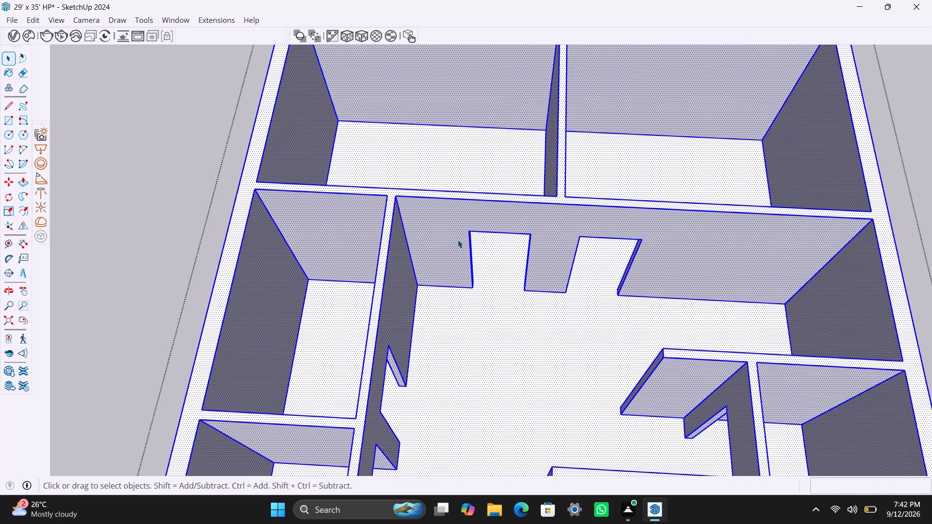
key(r)
click(474, 231)
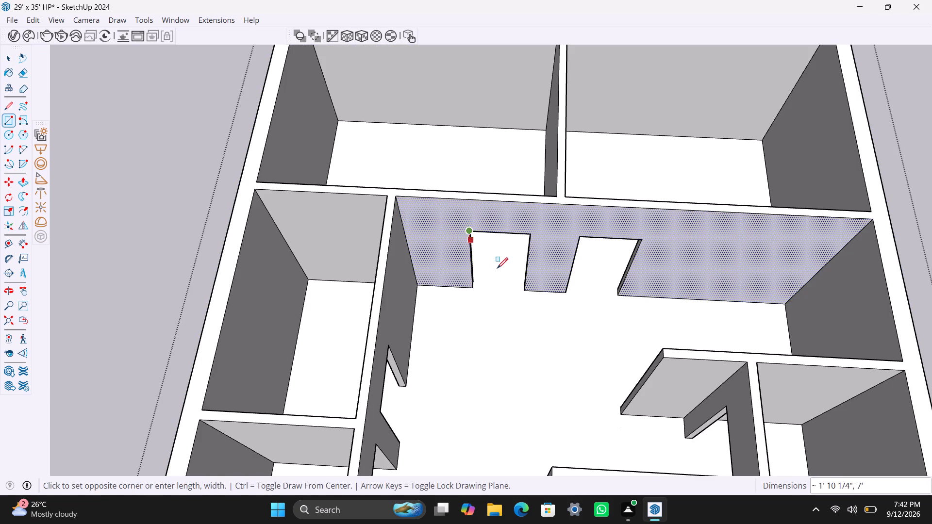
click(527, 289)
key(space)
double_click(508, 264)
right_click(508, 264)
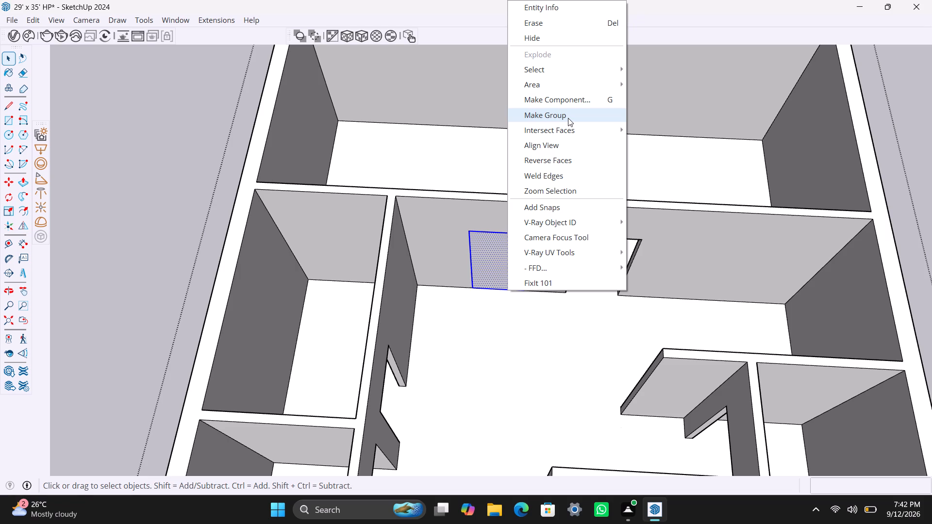
click(568, 118)
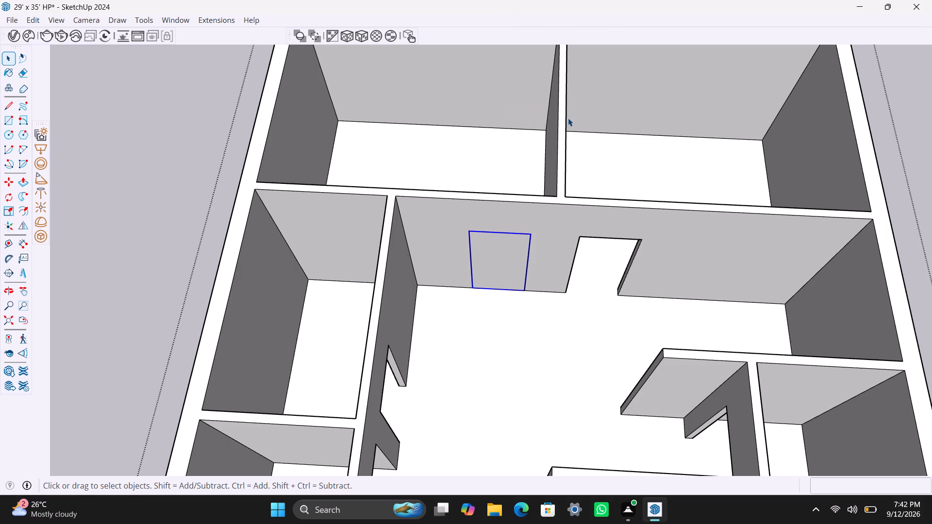
Inside the new group, offset the rectangle's outline 2" inward and delete the inner face to leave a door frame.
double_click(488, 255)
click(488, 256)
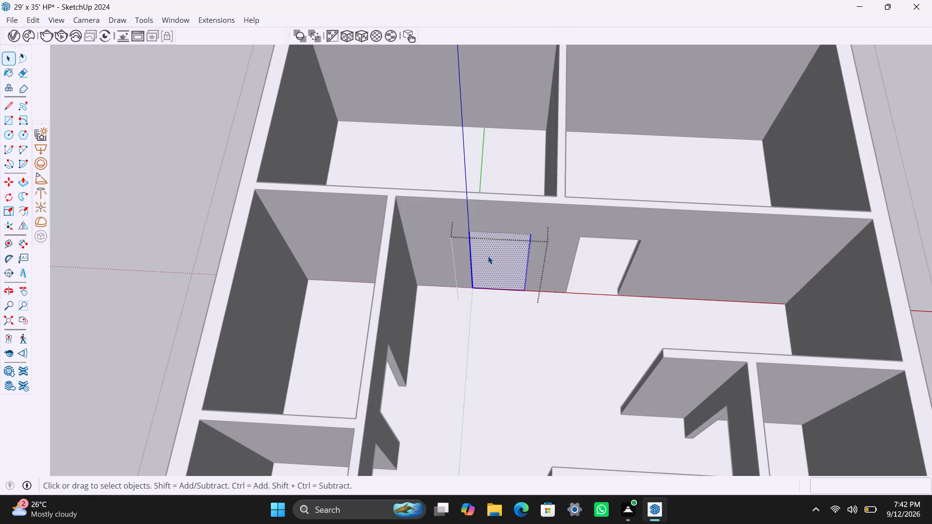
key(f)
click(488, 256)
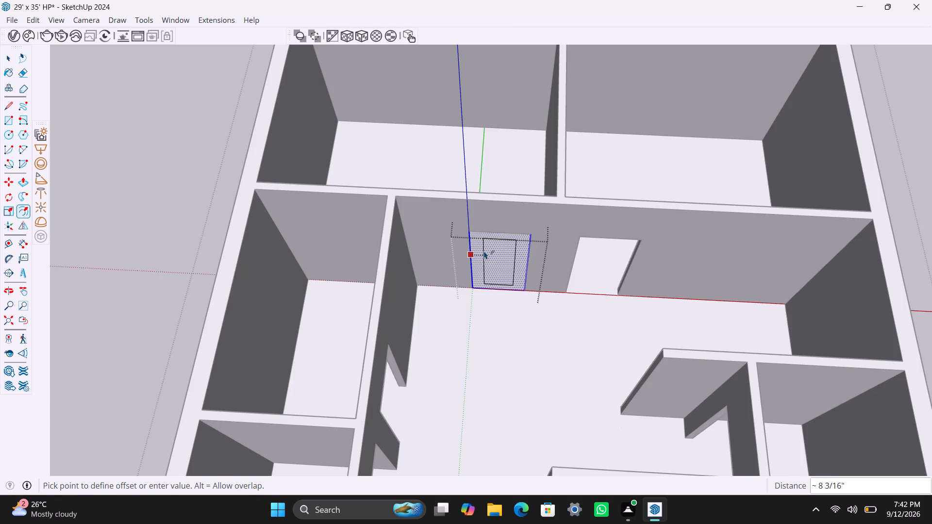
text(2")
key(Return)
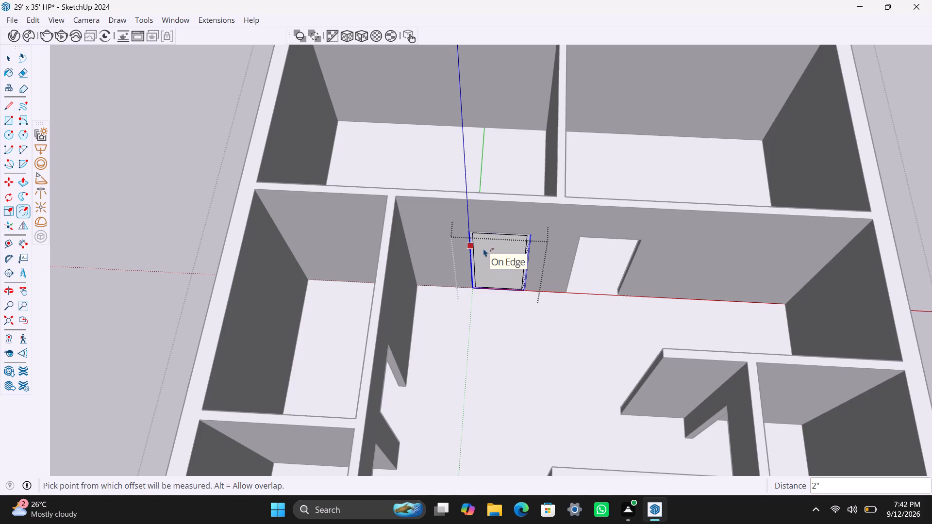
key(space)
key(space)
click(508, 269)
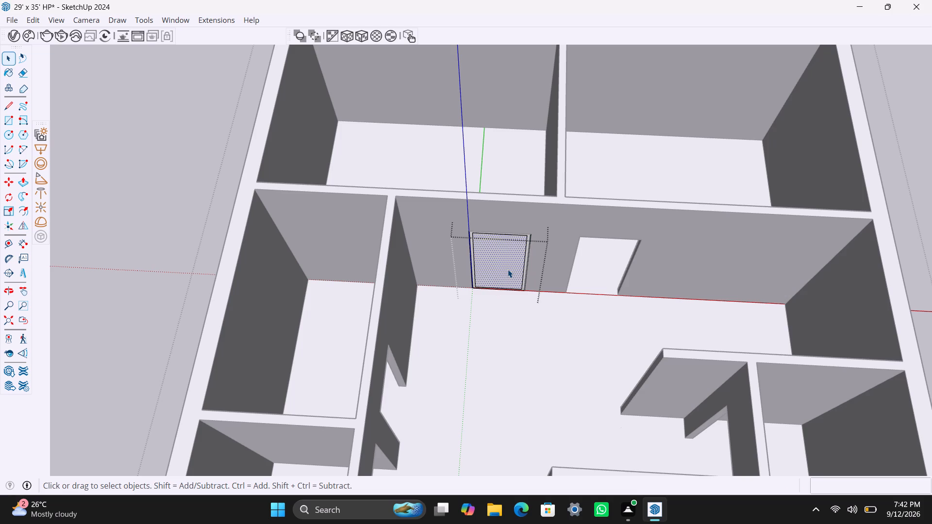
key(Delete)
Push/Pull the door frame face to a depth of 2.5".
scroll(478, 279, up, 6)
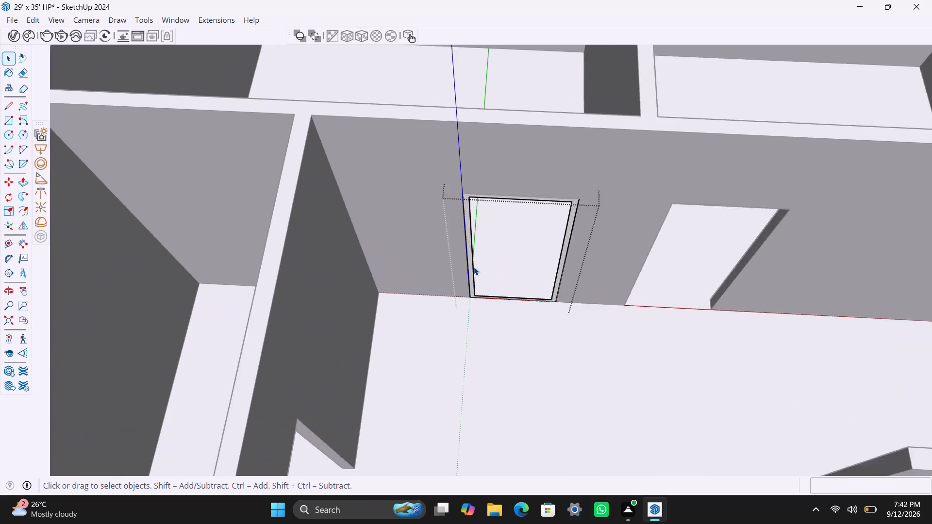
scroll(474, 267, up, 2)
click(470, 267)
key(p)
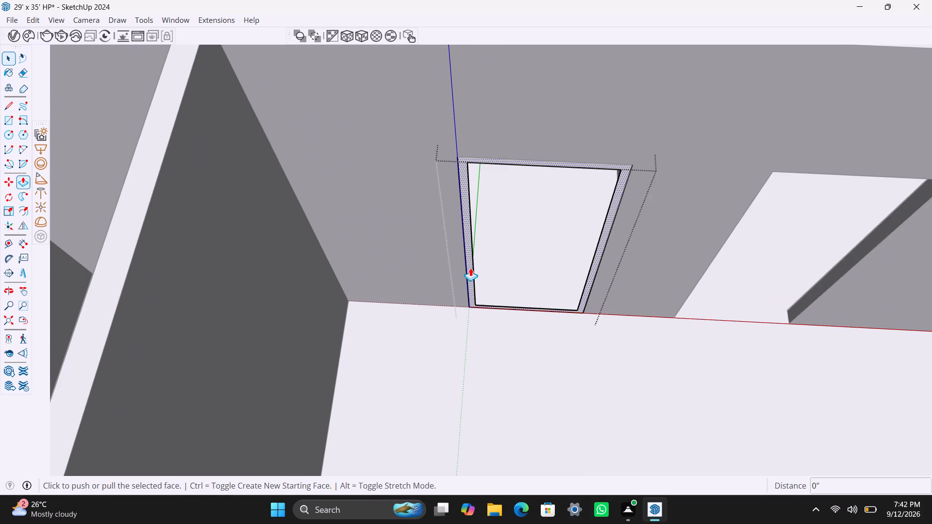
click(470, 268)
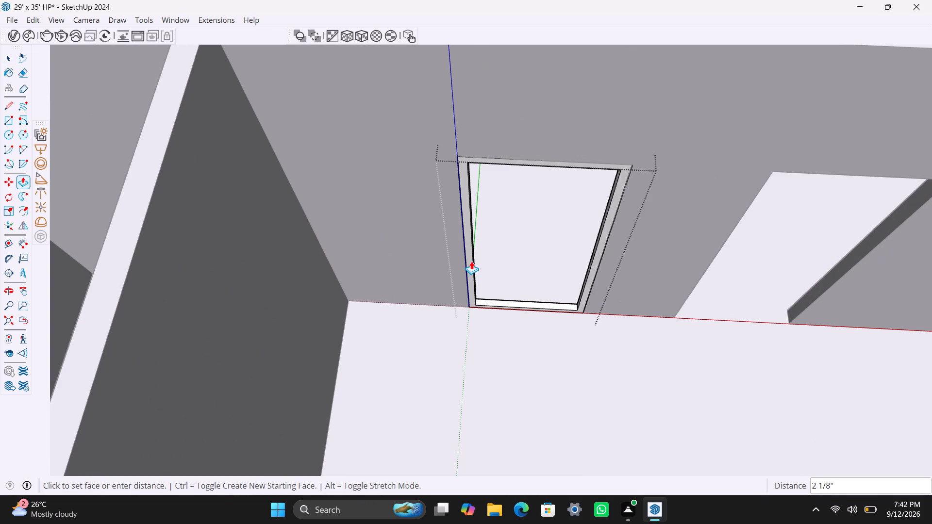
text(2.5")
key(Return)
key(space)
Draw a rectangle filling the inside of the door frame and make it a separate group for the door panel.
key(r)
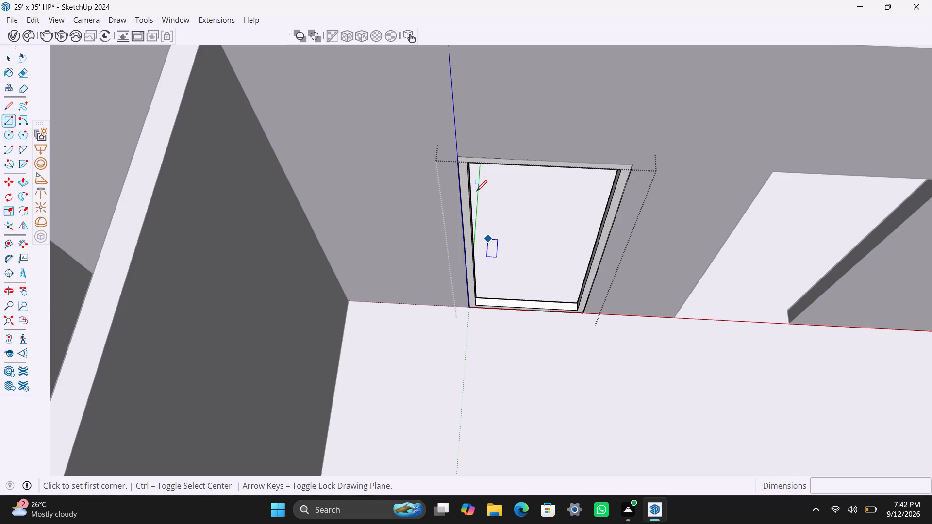
click(471, 164)
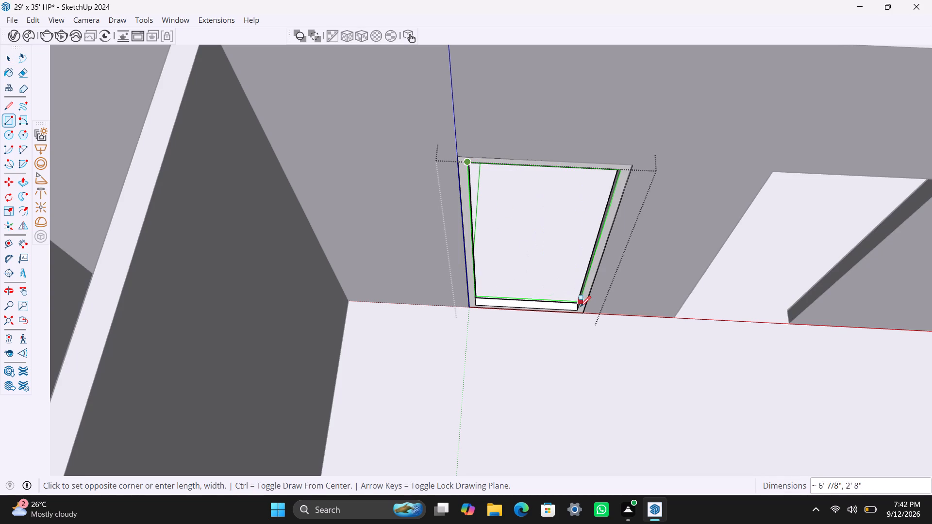
click(579, 309)
key(space)
double_click(555, 265)
right_click(555, 265)
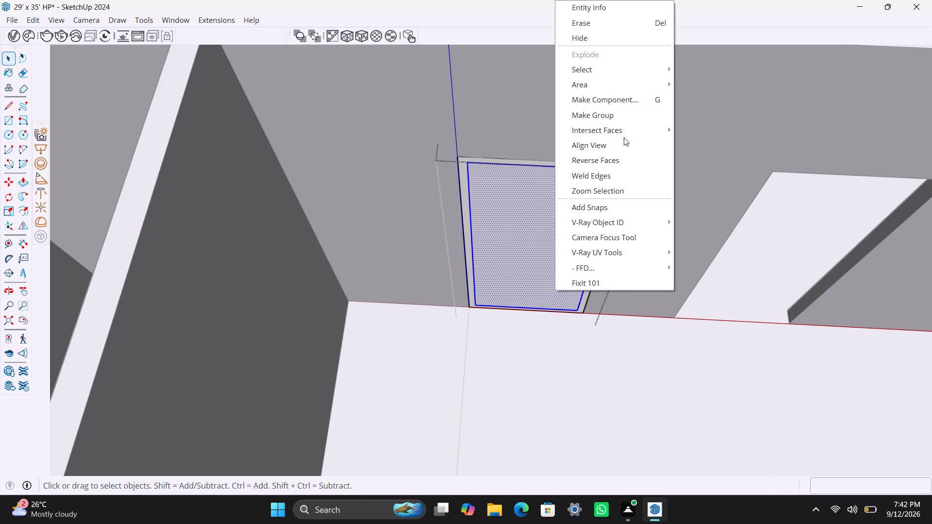
click(627, 114)
Open the door panel group and Push/Pull its face 18mm.
triple_click(562, 234)
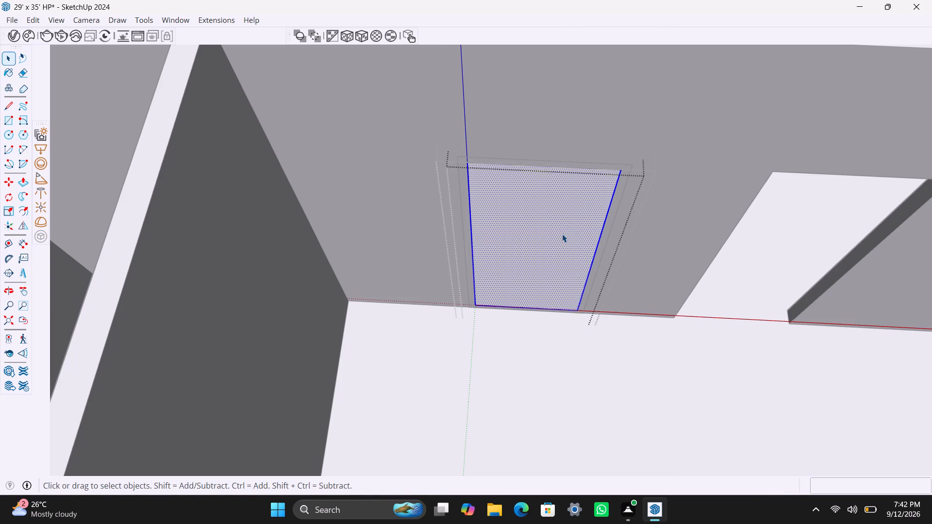
key(p)
click(562, 234)
text(18mm)
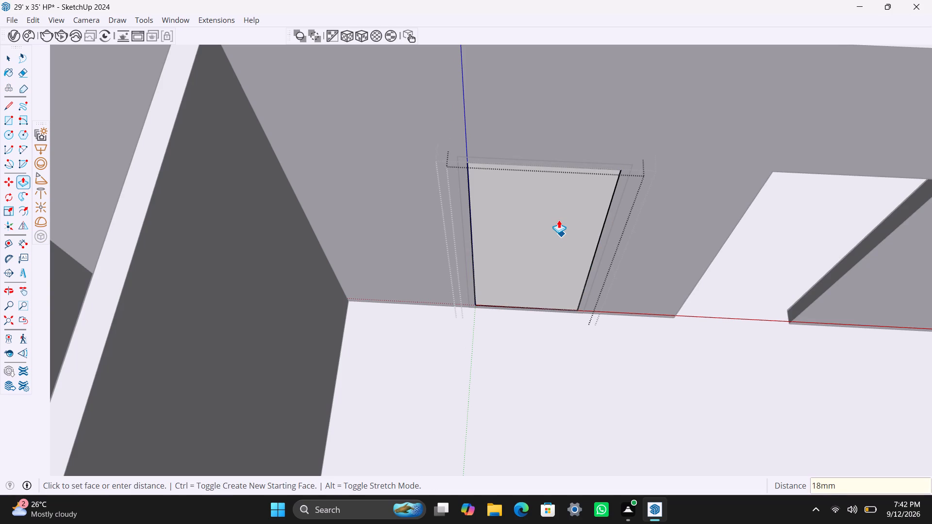
key(Return)
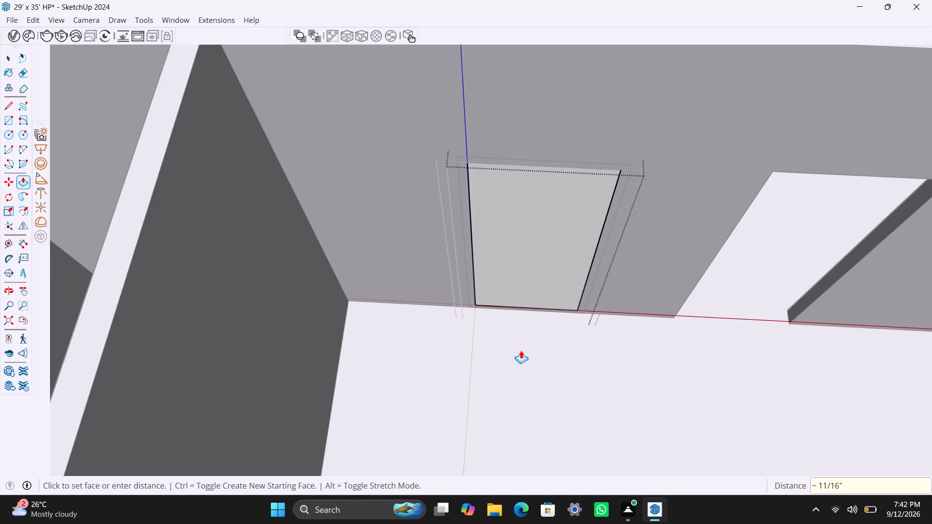
key(space)
Draw a vertical handle rectangle about 7" by 2" near the door panel's left edge at mid-height and group it.
scroll(487, 273, up, 2)
middle_drag(509, 206, 536, 84)
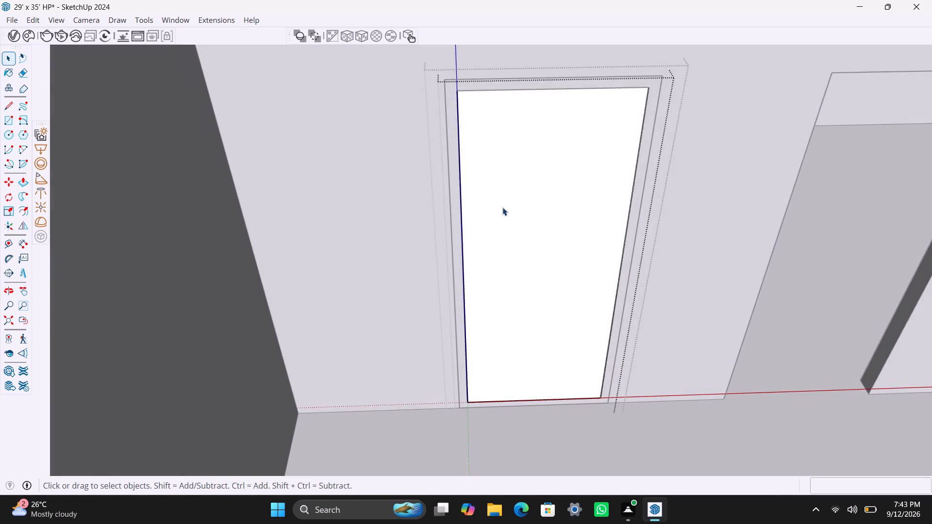
scroll(495, 246, down, 2)
middle_drag(481, 274, 482, 247)
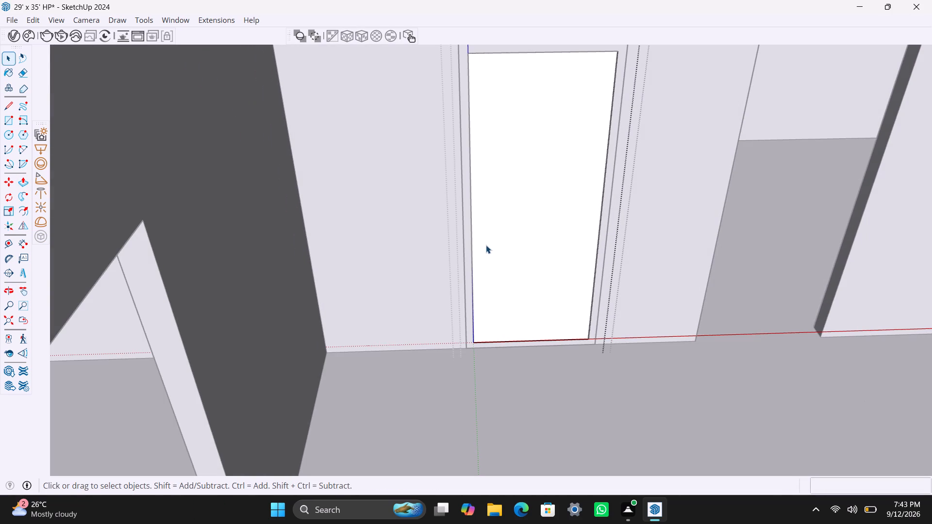
key(r)
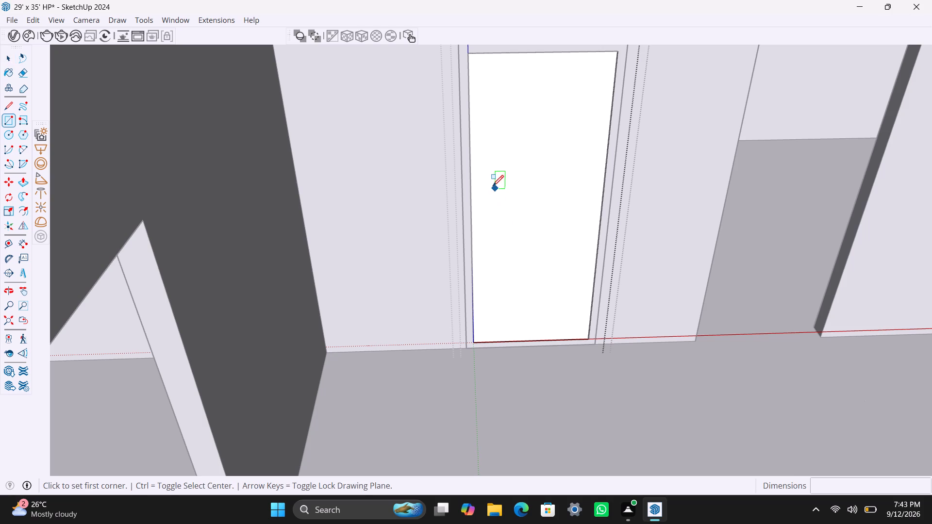
click(484, 211)
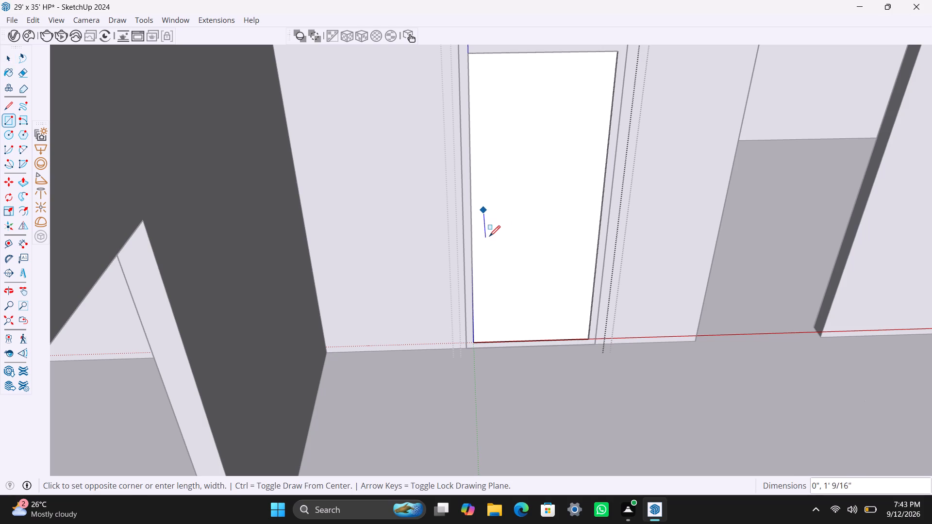
scroll(491, 235, up, 2)
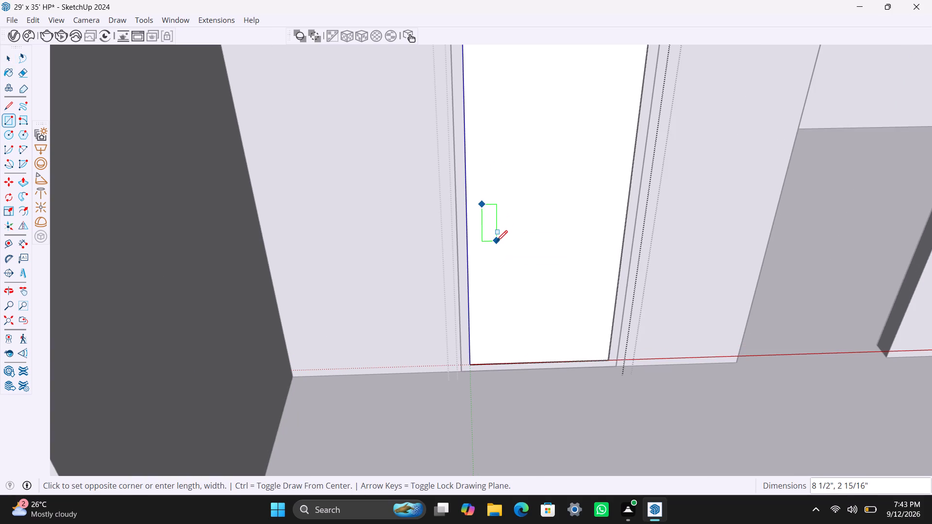
click(492, 235)
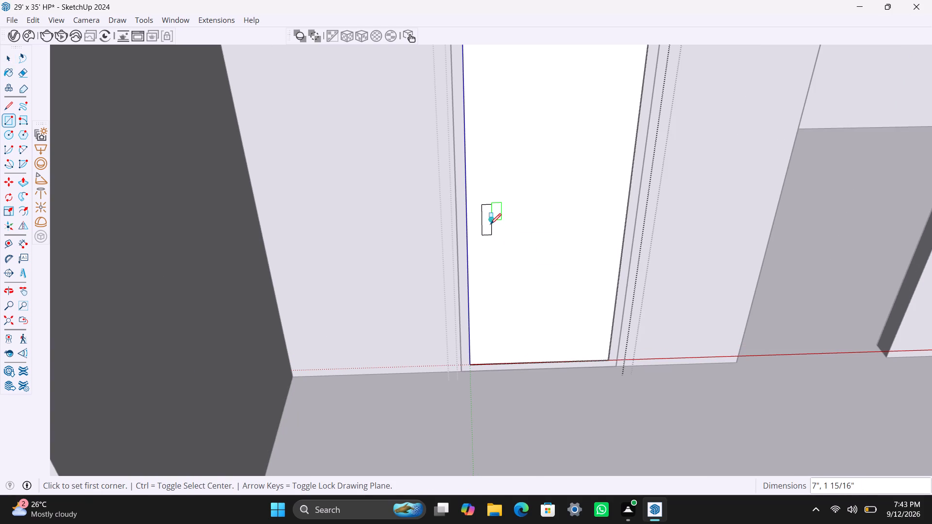
key(space)
double_click(489, 220)
right_click(489, 220)
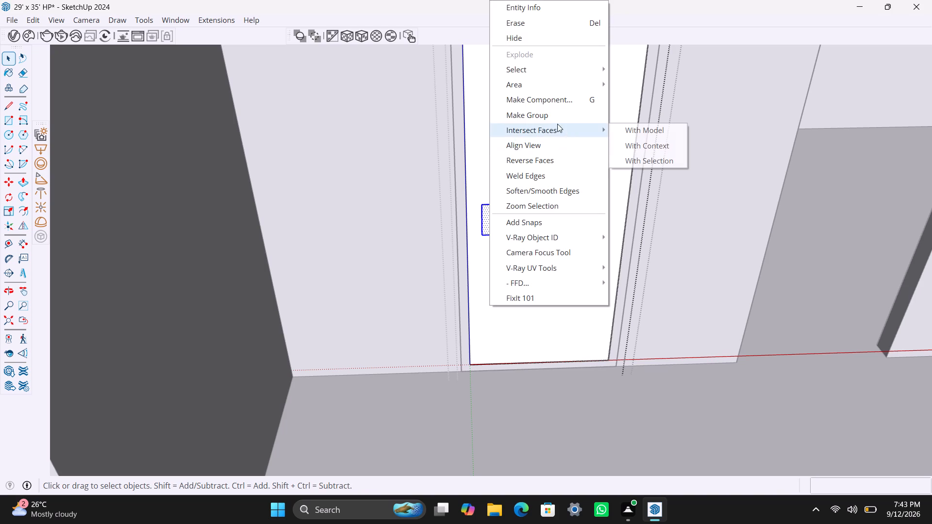
click(554, 116)
Open the handle group and Push/Pull its face 0.5".
triple_click(487, 221)
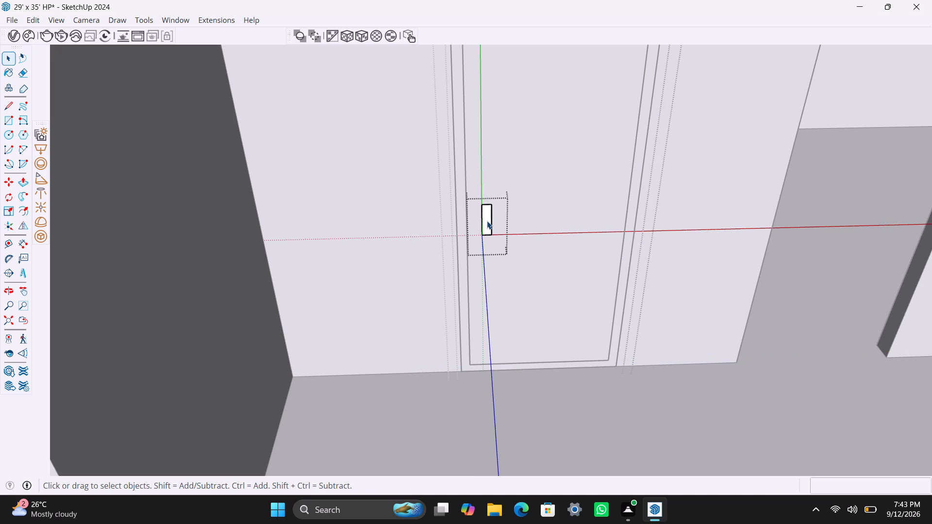
key(p)
click(486, 220)
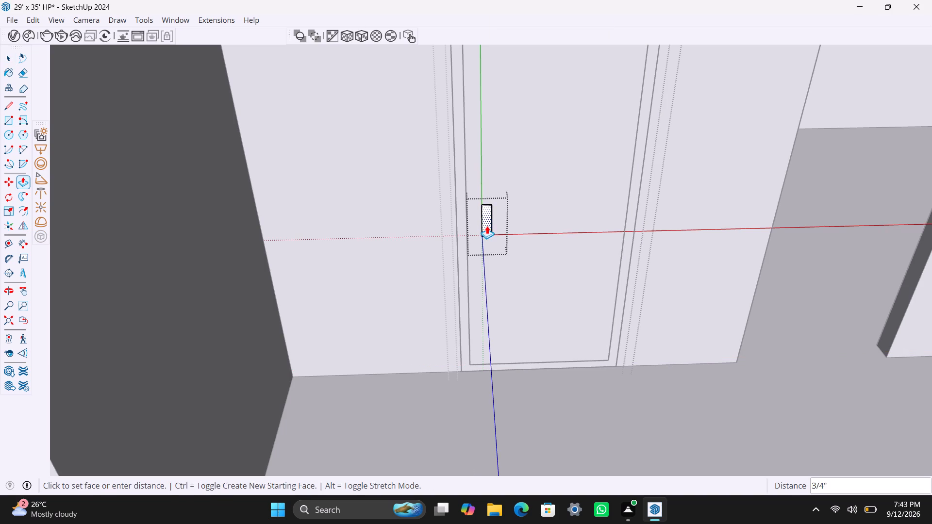
text(0.)
text(5")
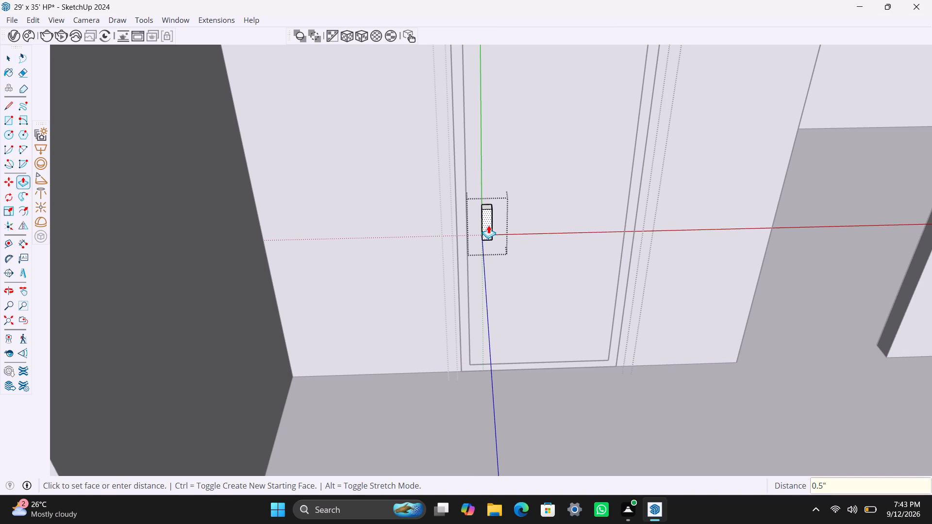
key(Return)
key(space)
Exit editing of the handle group and the door panel group.
click(635, 438)
scroll(456, 270, down, 2)
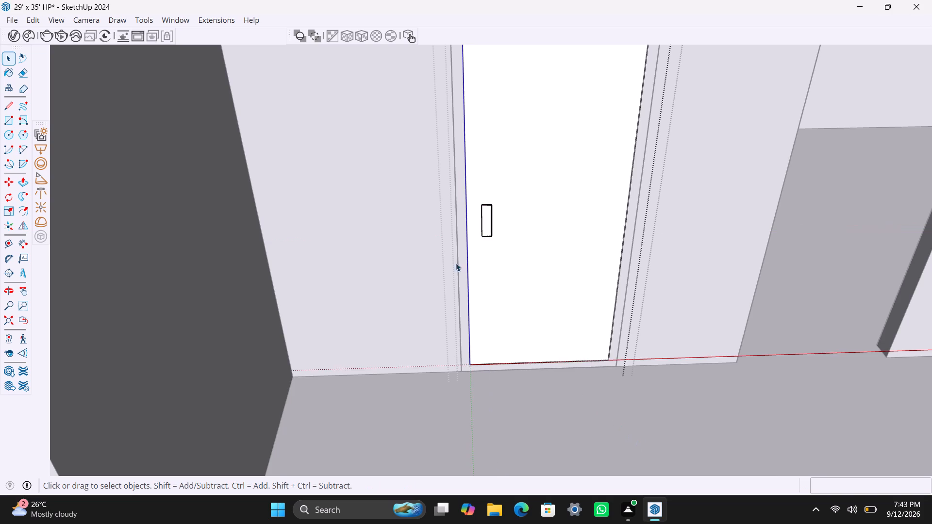
scroll(456, 263, down, 7)
click(631, 243)
scroll(623, 268, down, 3)
shift+middle_drag(613, 266, 607, 268)
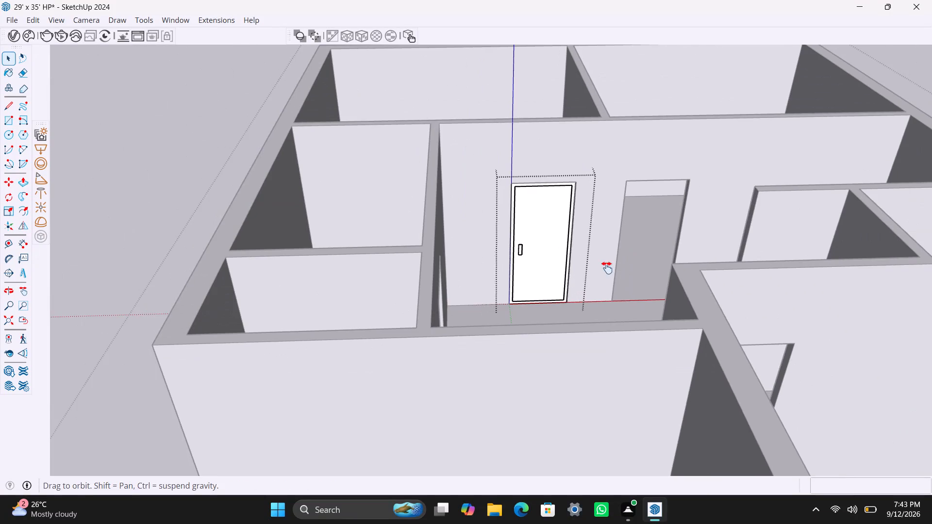
Draw a 7' by 3' rectangle over the open doorway beside the finished door and group it.
shift+middle_drag(607, 268, 593, 274)
click(604, 327)
middle_drag(592, 255, 504, 335)
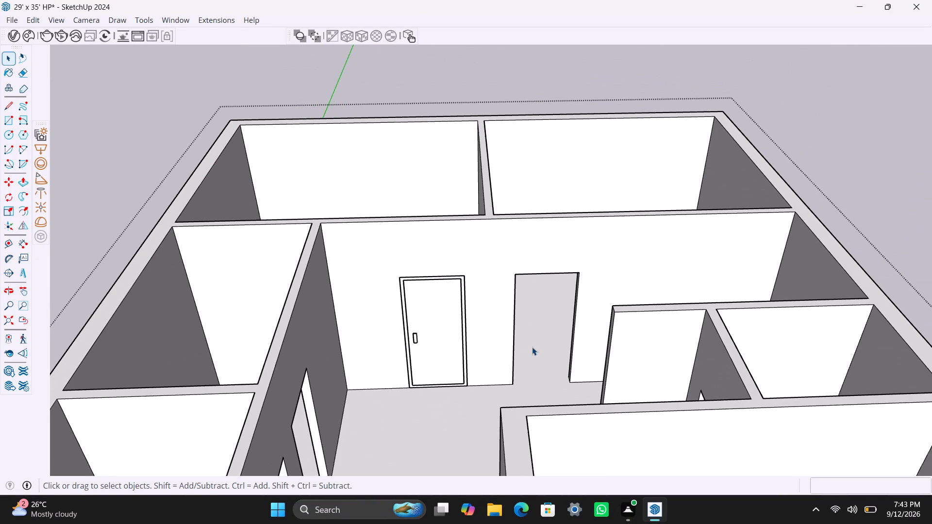
key(r)
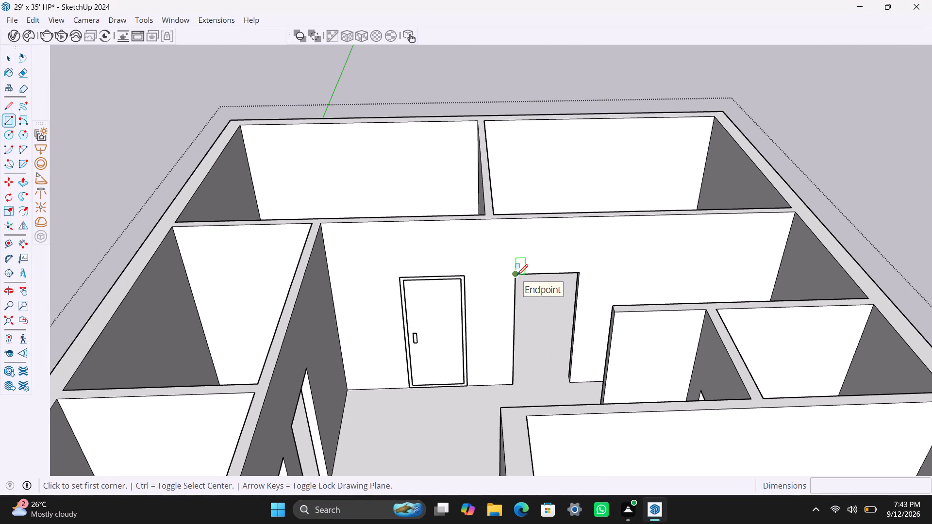
drag(517, 275, 517, 284)
click(572, 382)
key(space)
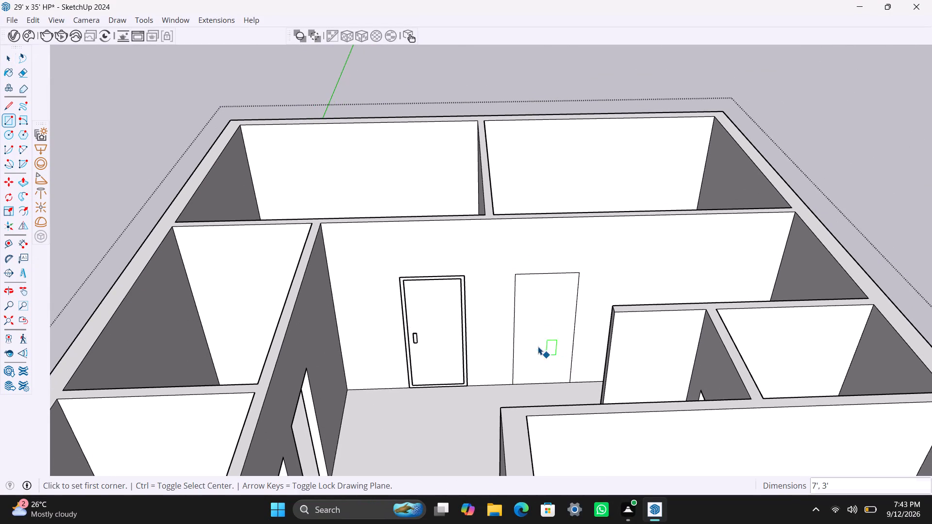
double_click(538, 345)
right_click(538, 345)
click(582, 169)
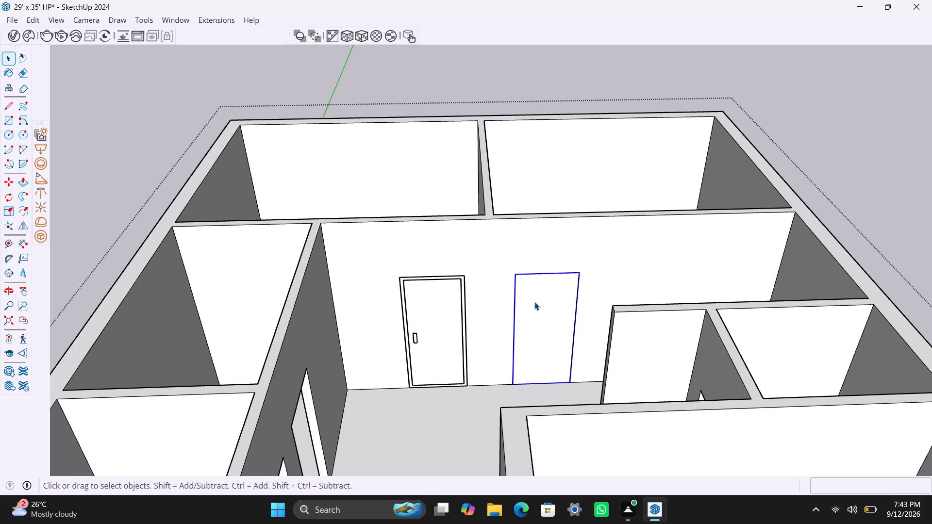
Open the new door group, offset its outline 2" inward and delete the inner face to leave a frame.
triple_click(534, 302)
key(f)
click(529, 300)
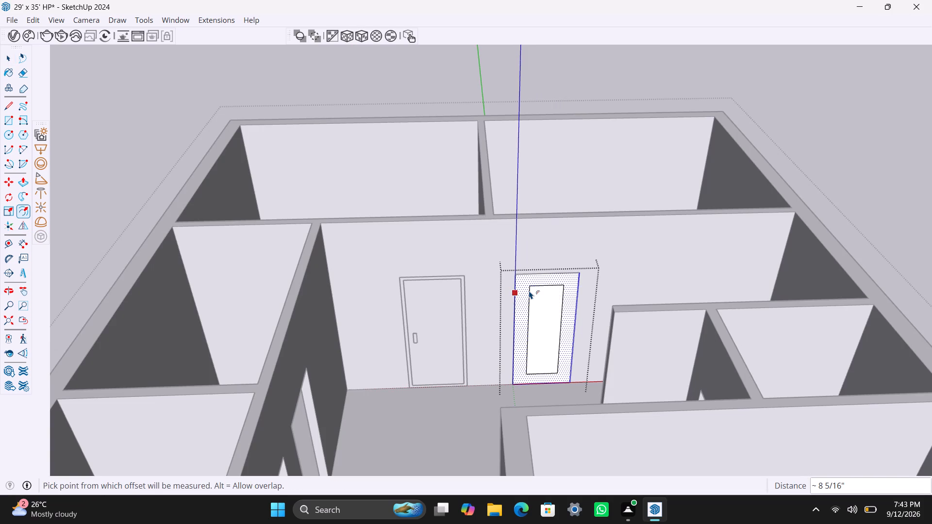
text(2")
key(Return)
key(space)
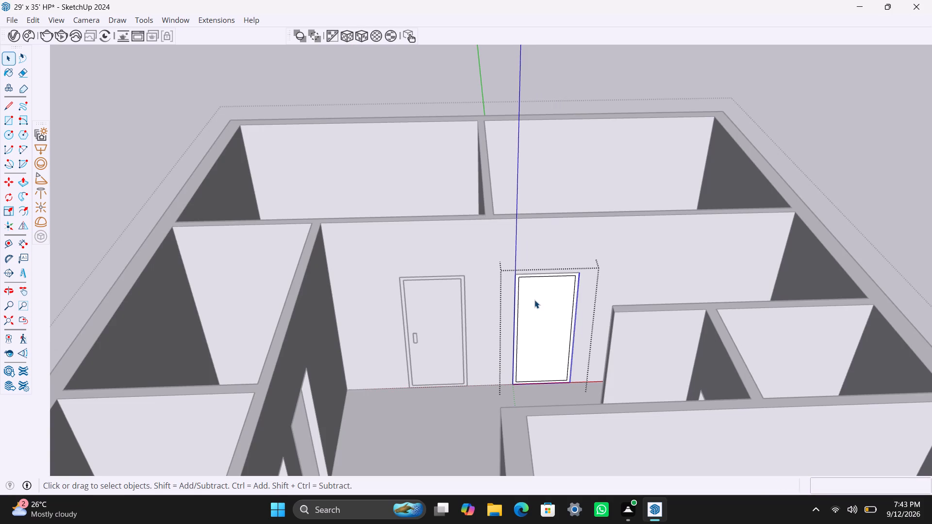
click(536, 301)
key(Delete)
Push/Pull the door frame face 2.5".
scroll(514, 329, up, 4)
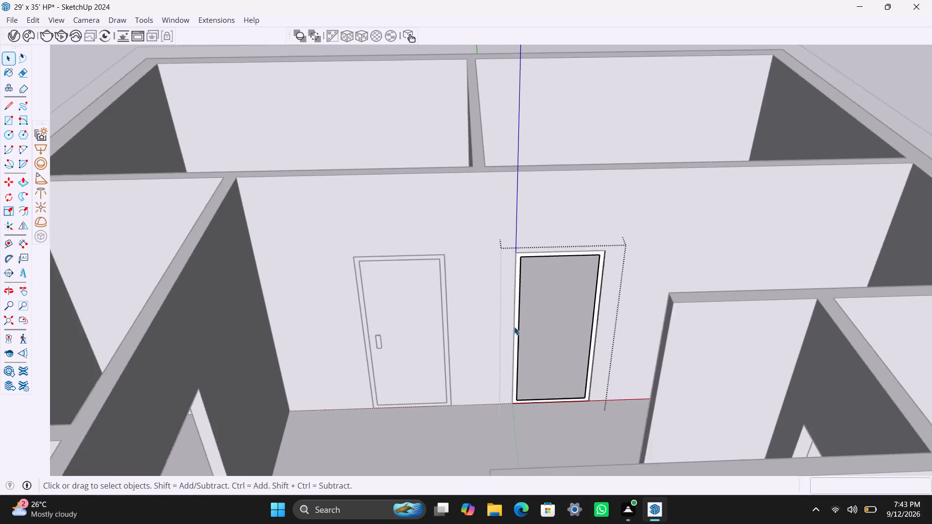
scroll(514, 327, up, 3)
click(519, 308)
key(p)
click(519, 308)
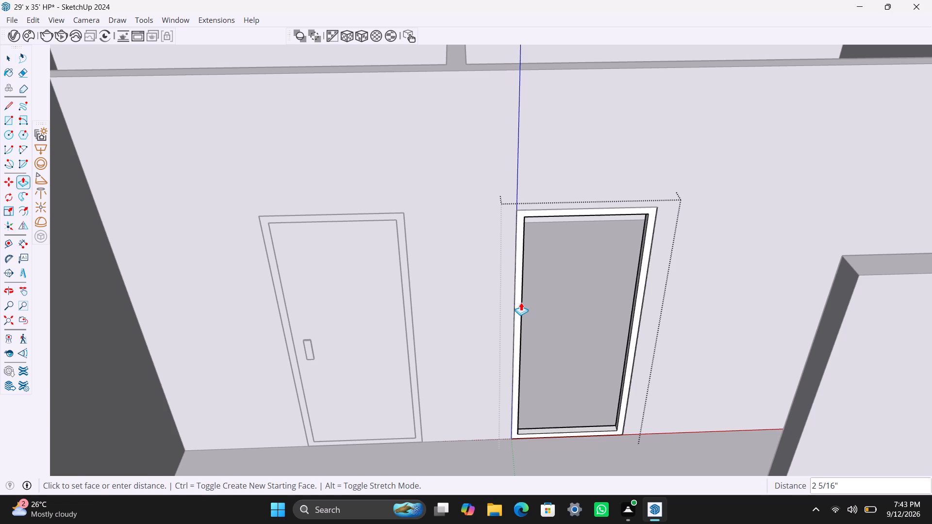
text(2.5")
key(Return)
key(space)
Draw a door panel rectangle across the inside of the frame, corner to corner, and group it.
key(r)
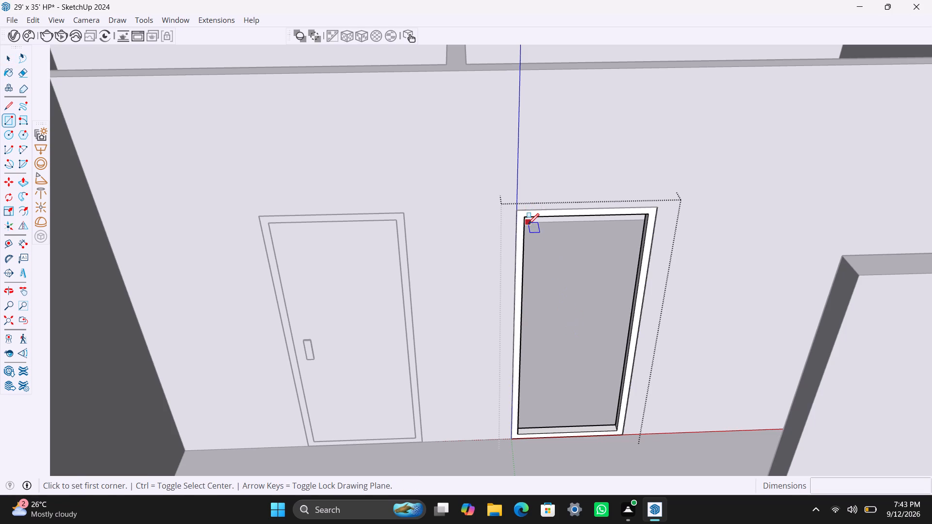
drag(524, 222, 524, 226)
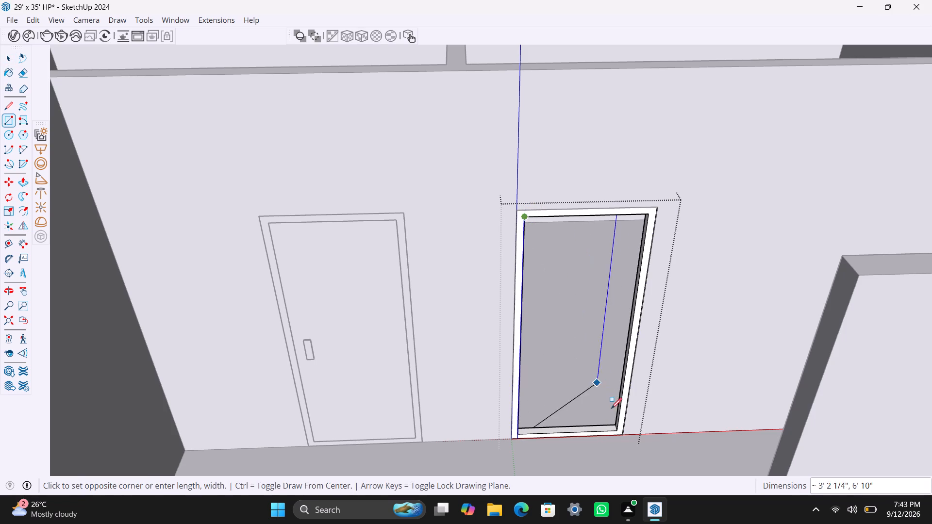
click(617, 431)
key(space)
double_click(579, 376)
right_click(579, 376)
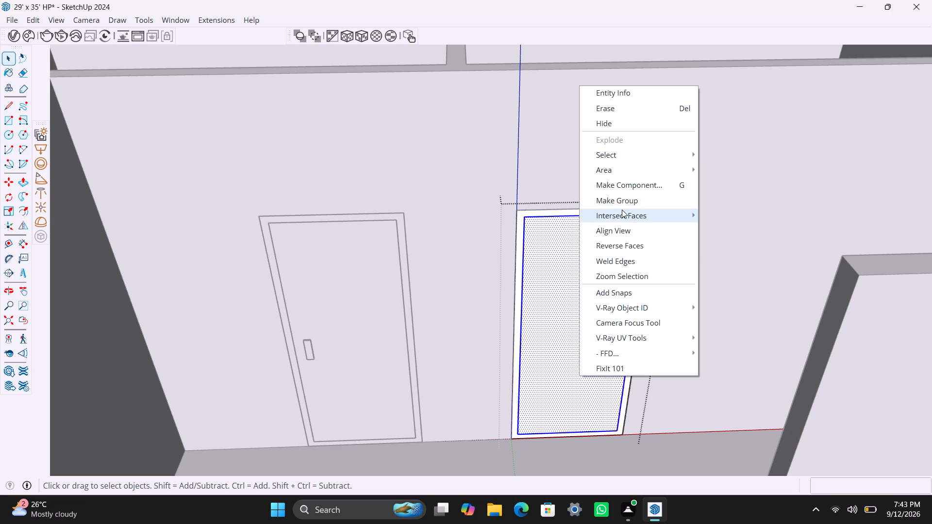
click(621, 204)
Open the door panel group and Push/Pull its face 18mm.
triple_click(593, 304)
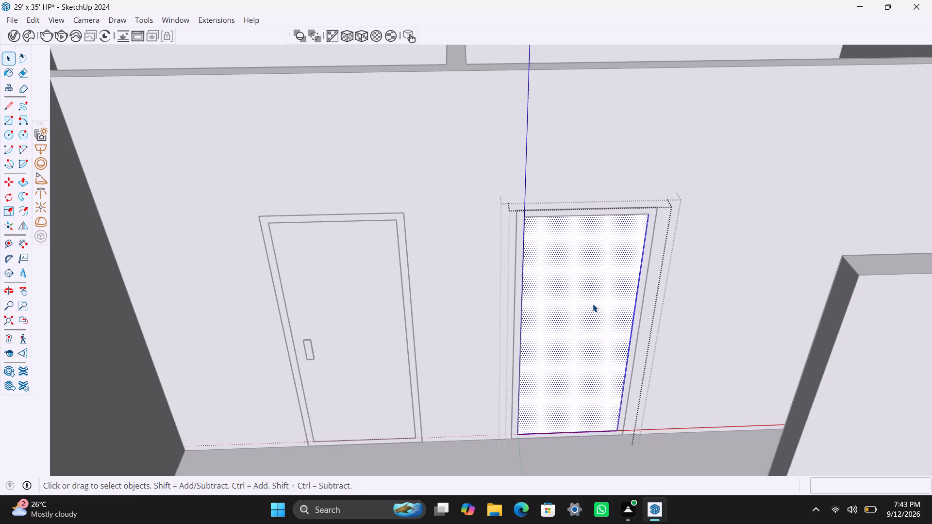
key(p)
click(593, 304)
text(18mm)
key(Return)
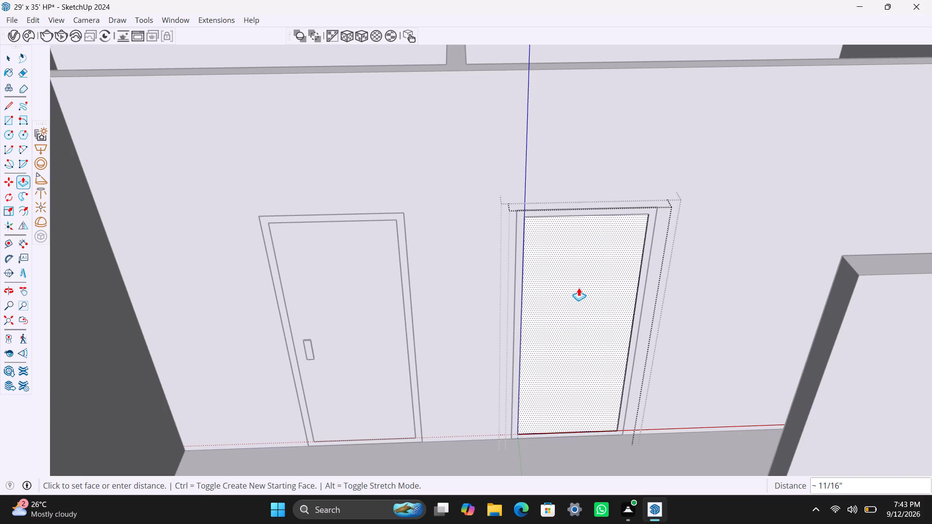
Draw a vertical handle rectangle about 6 11/16" by 1 1/4" near the panel's left edge at mid-height and group it.
key(r)
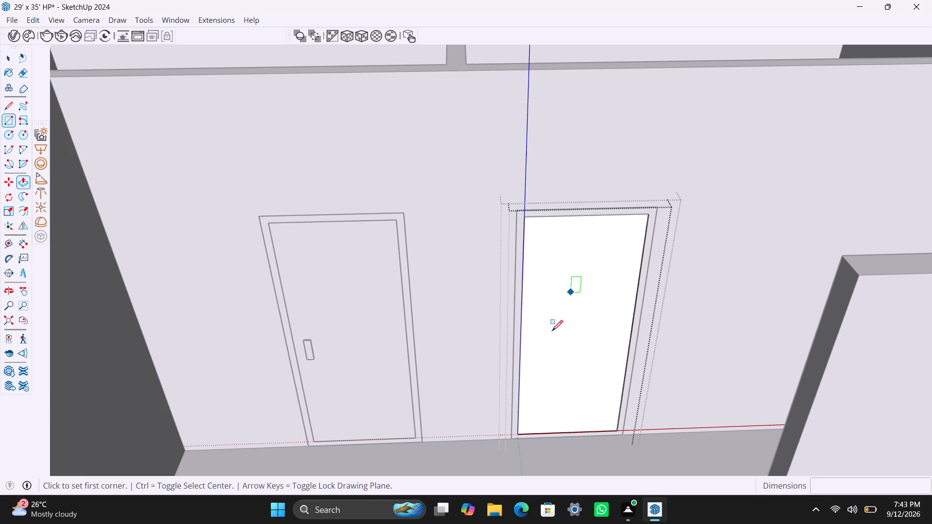
scroll(538, 326, up, 1)
click(538, 322)
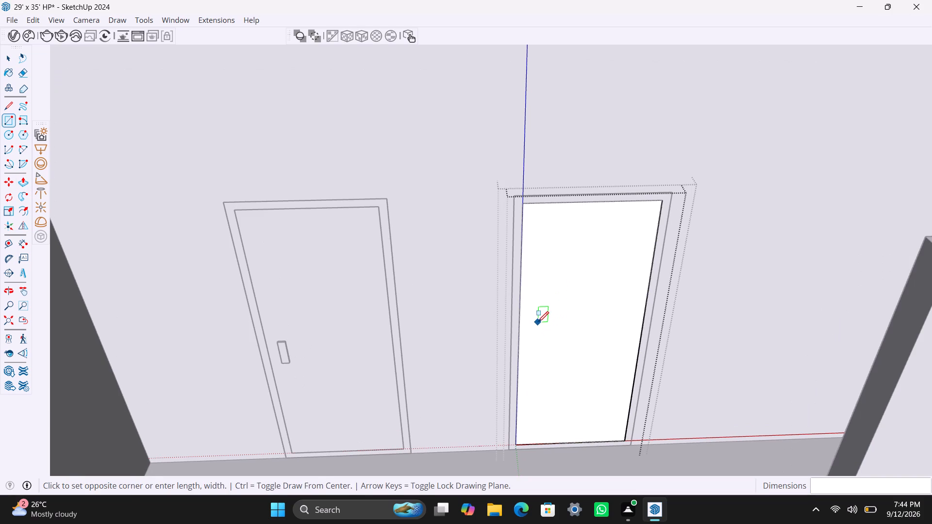
scroll(544, 351, up, 3)
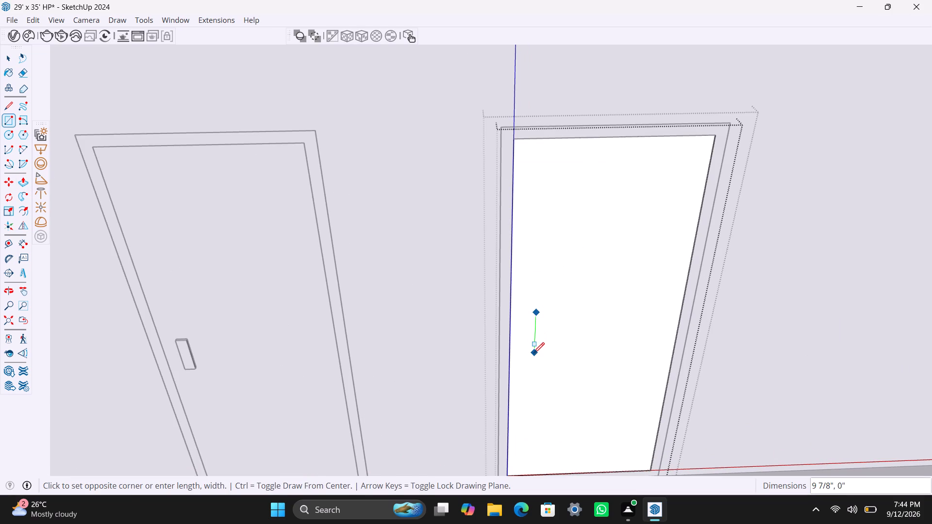
scroll(533, 353, up, 4)
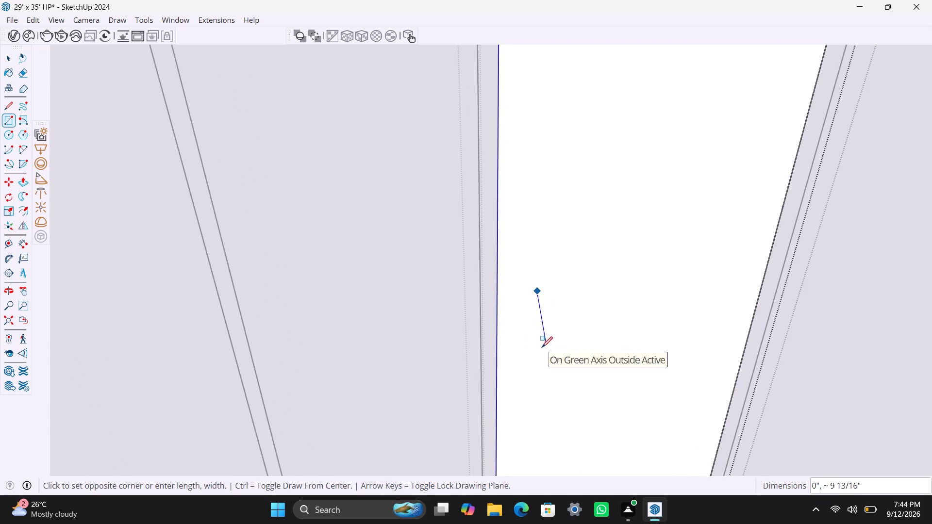
scroll(541, 352, up, 2)
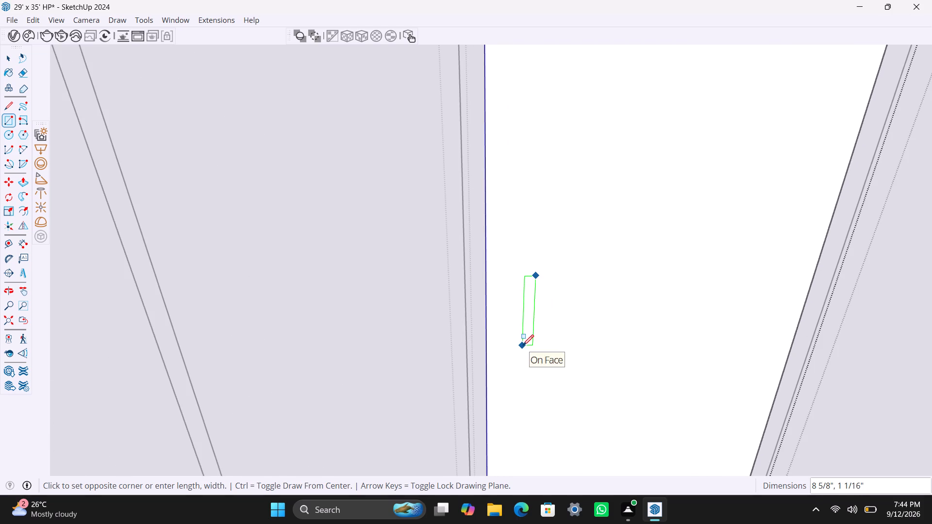
click(521, 331)
key(space)
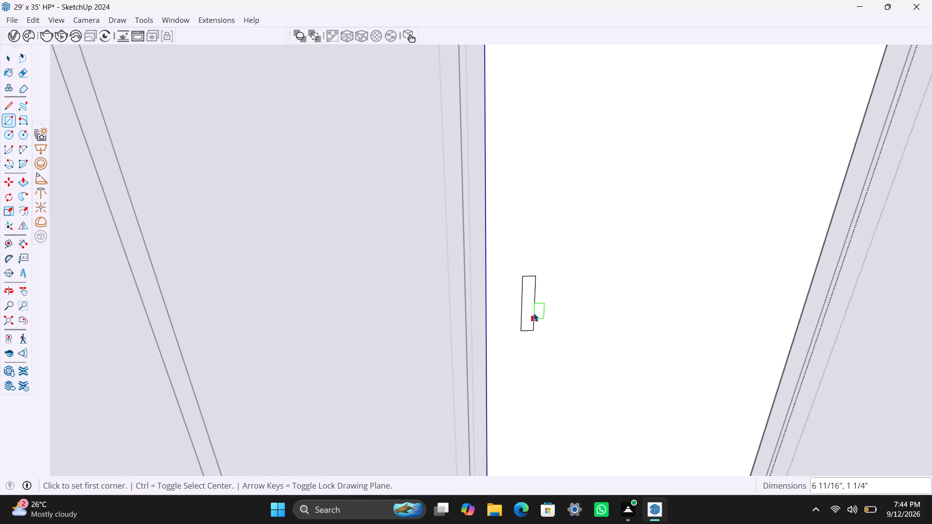
double_click(532, 312)
right_click(532, 312)
click(569, 123)
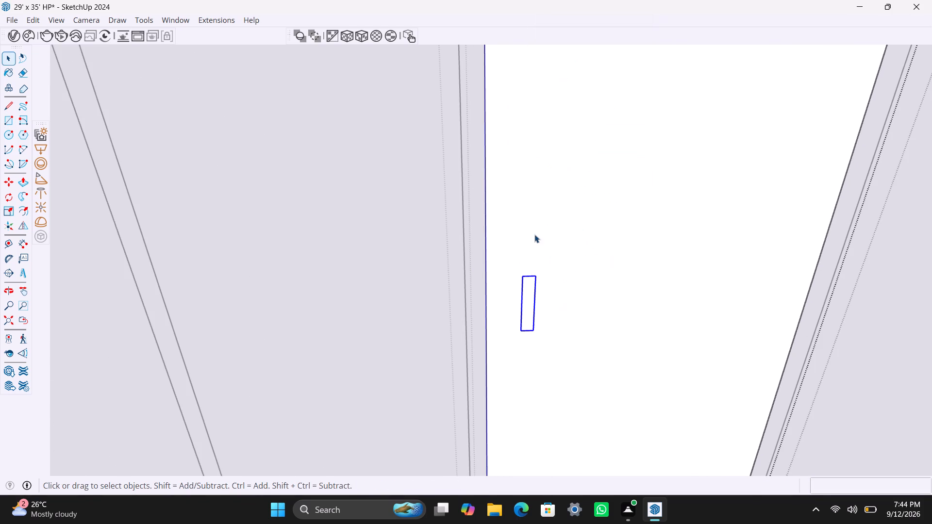
Open the handle group and Push/Pull its face 0.5".
triple_click(524, 295)
click(525, 296)
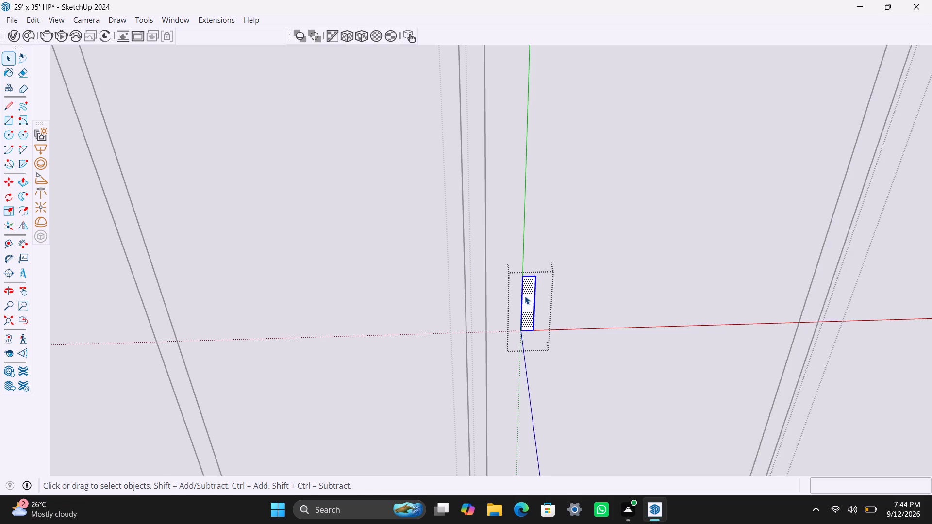
key(p)
click(525, 296)
text(0.5")
key(Return)
key(space)
Exit editing of the handle, door panel and door frame groups.
scroll(491, 257, down, 9)
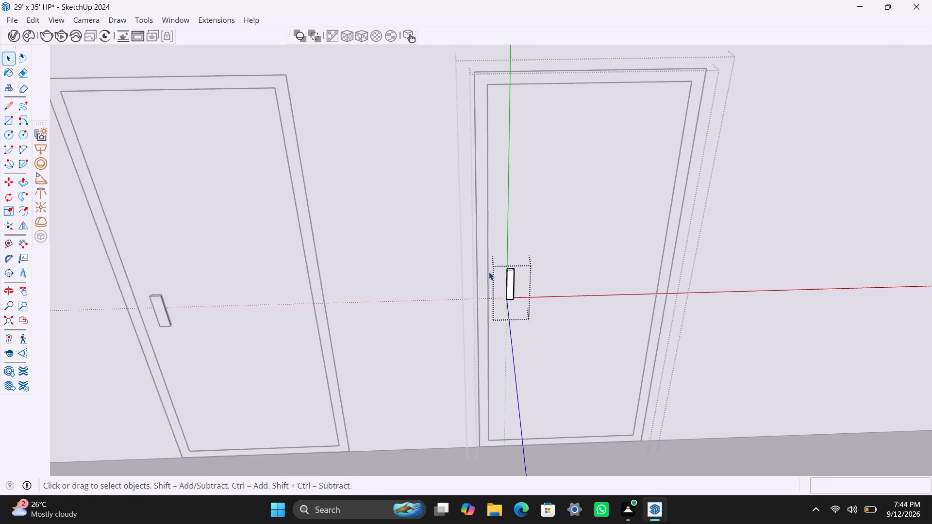
scroll(489, 272, down, 7)
click(601, 165)
scroll(549, 282, down, 3)
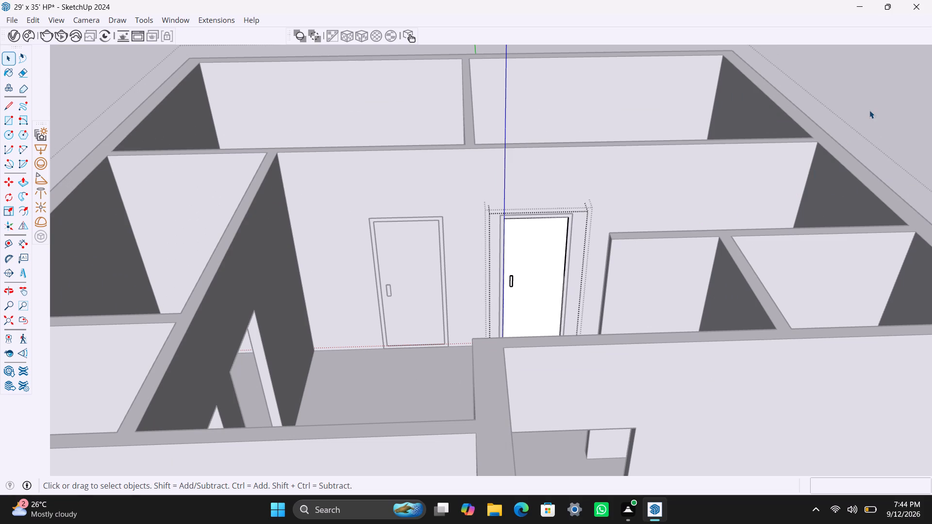
scroll(857, 162, down, 2)
scroll(683, 248, down, 2)
middle_drag(608, 259, 388, 347)
scroll(340, 309, down, 2)
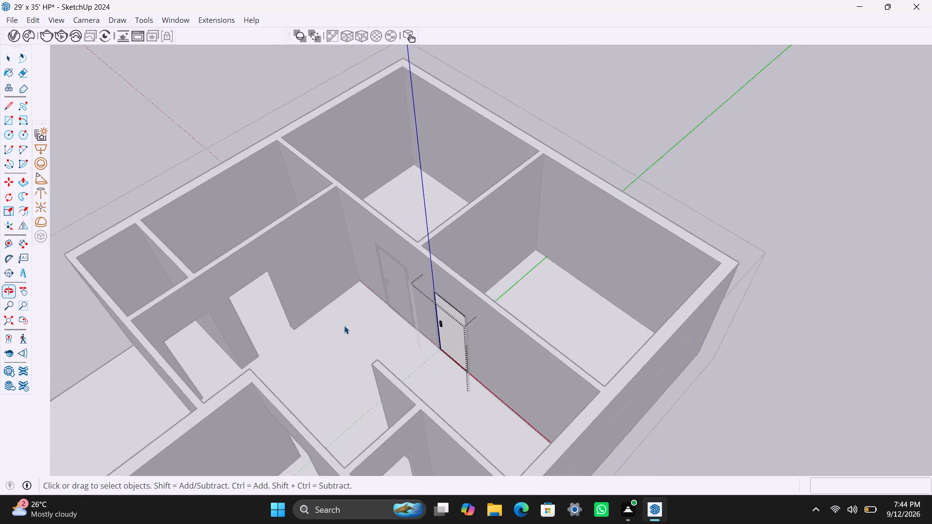
scroll(344, 326, down, 2)
click(606, 166)
triple_click(607, 165)
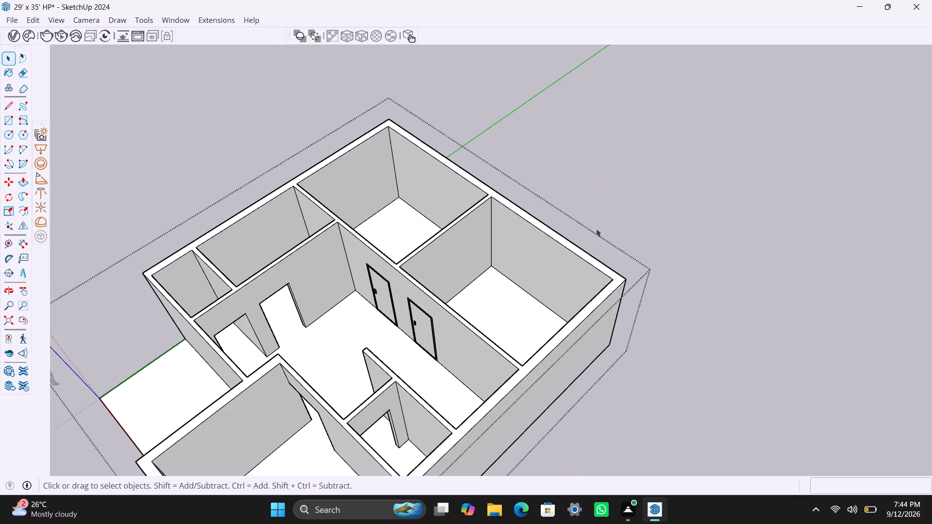
Draw a 7' by 3' rectangle over the adjoining wall's doorway nearest the two finished doors and group it.
scroll(408, 328, down, 4)
shift+middle_drag(425, 337, 544, 298)
scroll(478, 327, up, 3)
middle_drag(481, 314, 331, 349)
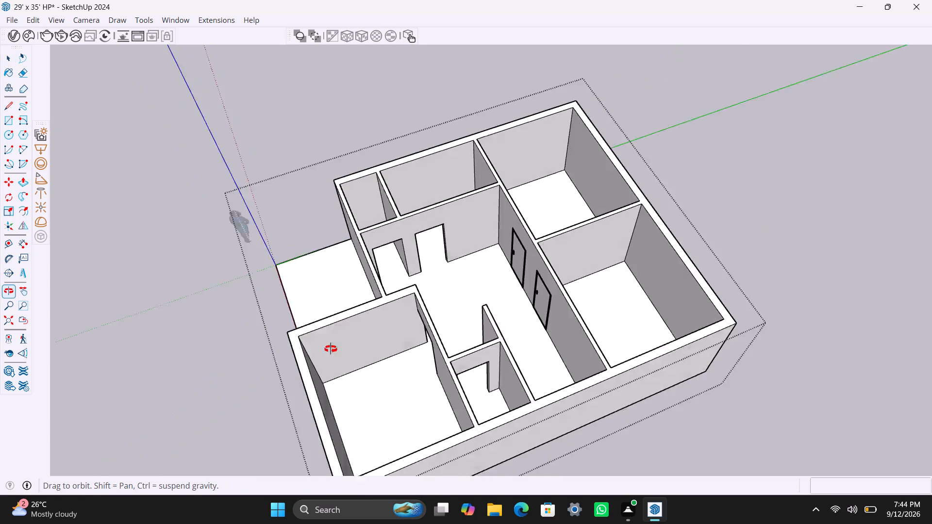
middle_drag(331, 349, 333, 336)
scroll(417, 247, up, 2)
middle_drag(444, 231, 387, 210)
scroll(393, 192, up, 3)
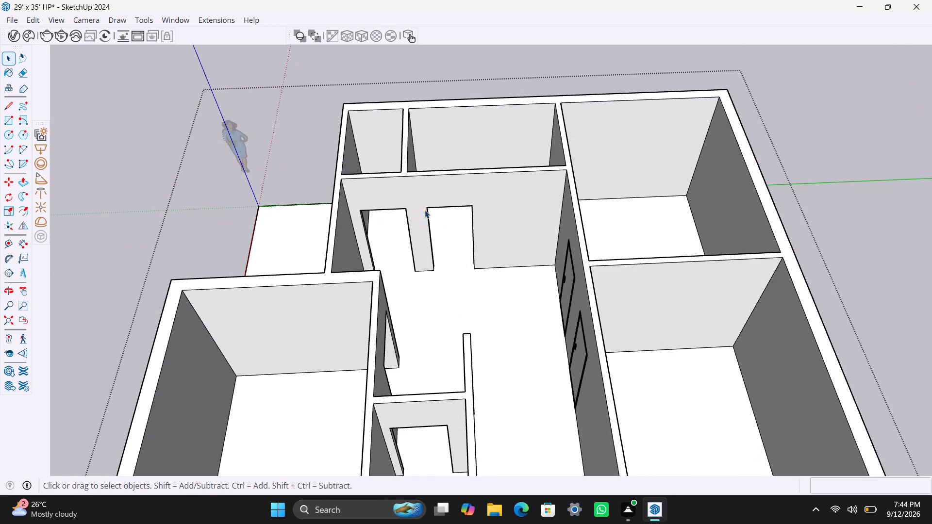
key(r)
click(429, 208)
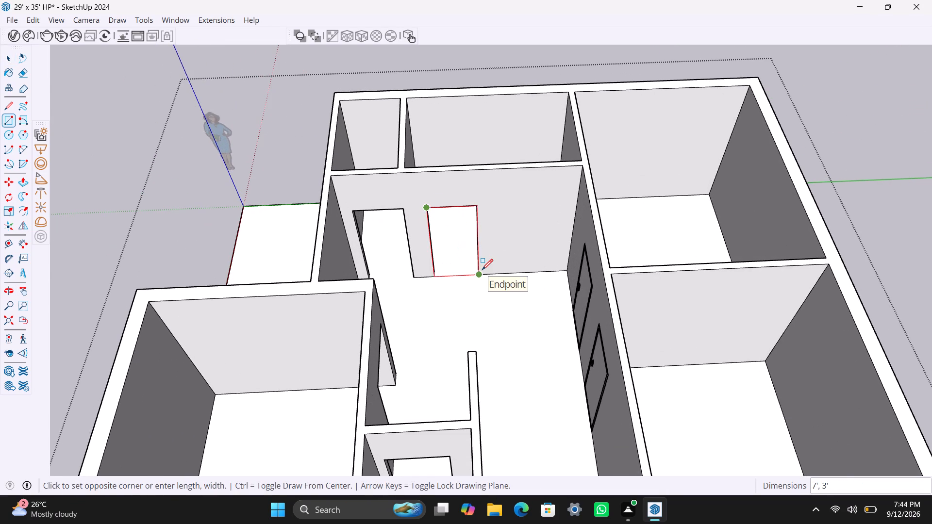
click(482, 270)
key(space)
double_click(455, 257)
right_click(455, 257)
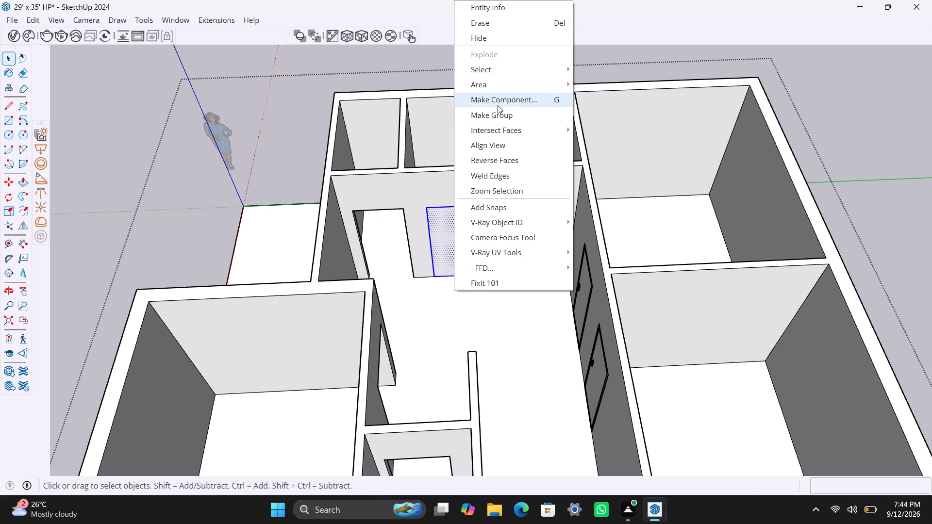
click(509, 118)
Open the new door group, offset its outline 2" inward and delete the inner face to leave a frame.
double_click(452, 229)
click(452, 229)
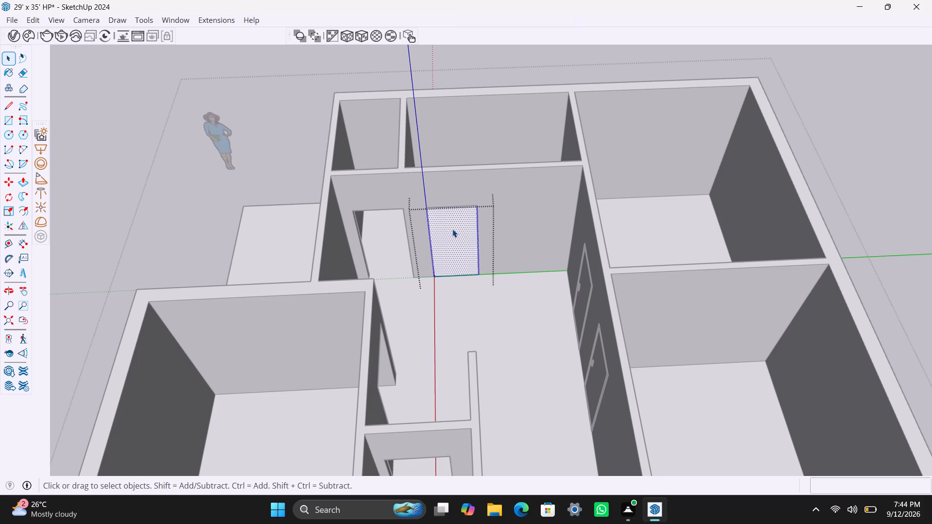
key(f)
click(443, 231)
text(2")
key(Return)
key(space)
click(451, 225)
key(space)
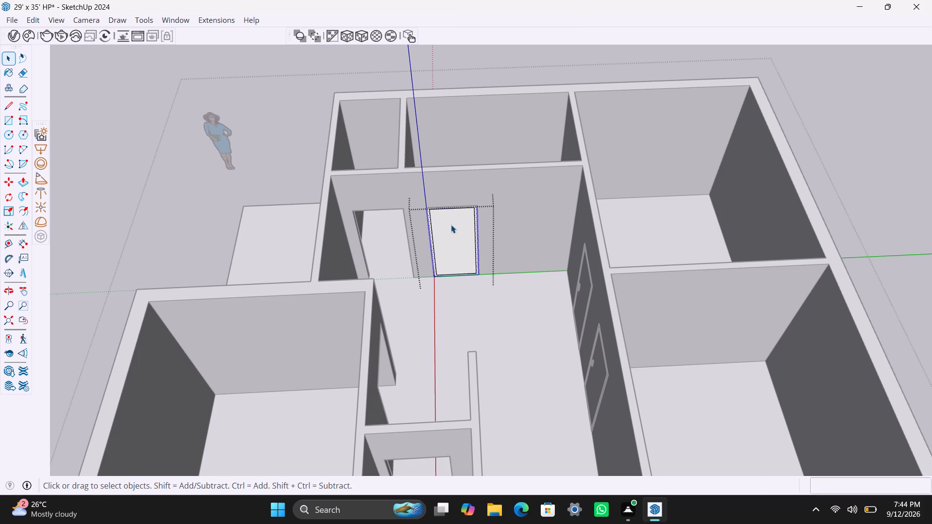
click(452, 234)
scroll(458, 254, up, 2)
key(Delete)
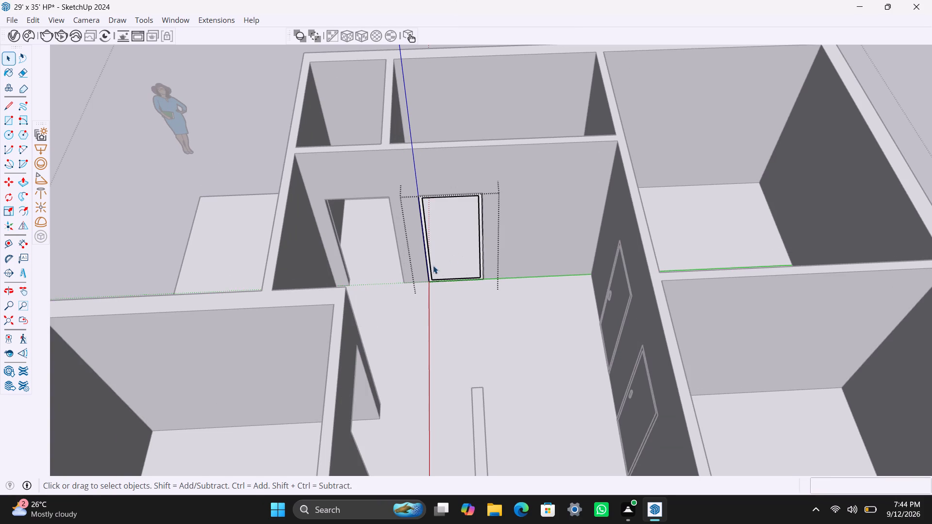
Push/Pull the new door frame's face 2.5".
scroll(425, 275, up, 8)
click(428, 268)
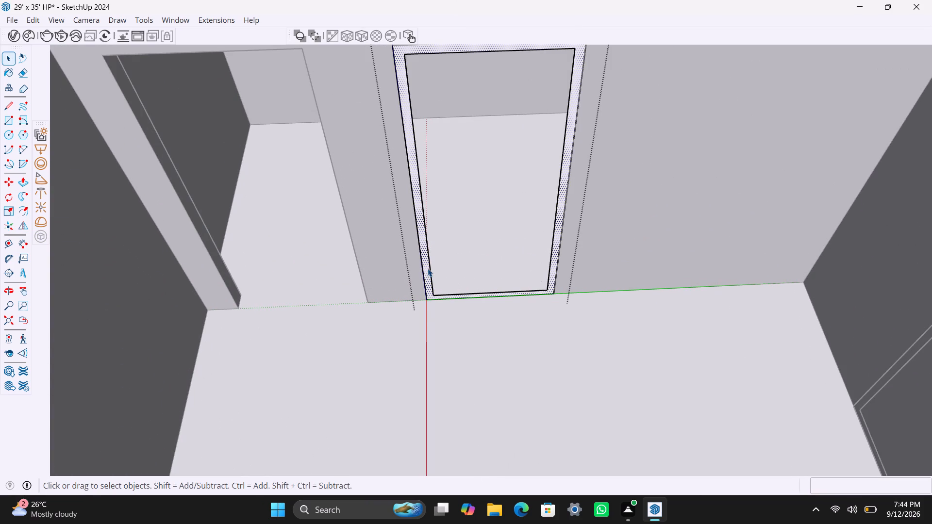
key(p)
click(425, 271)
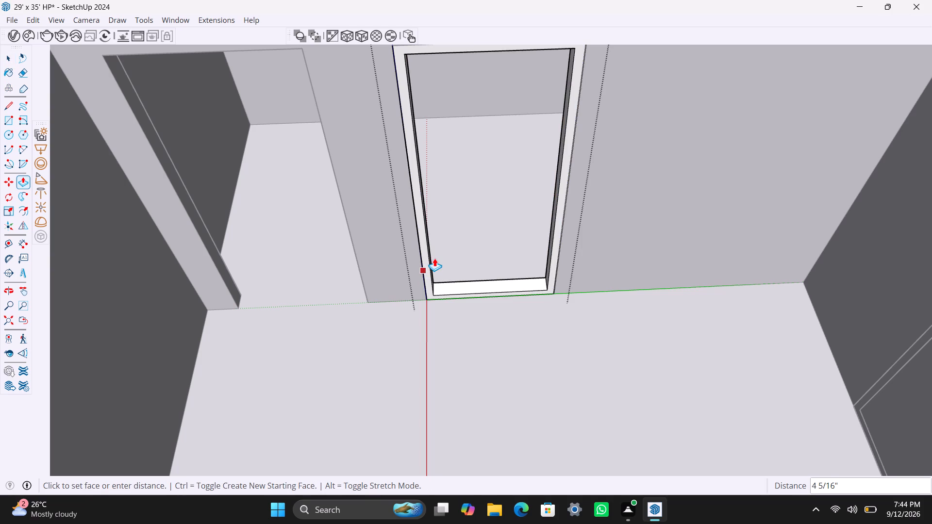
text(2.5")
key(Return)
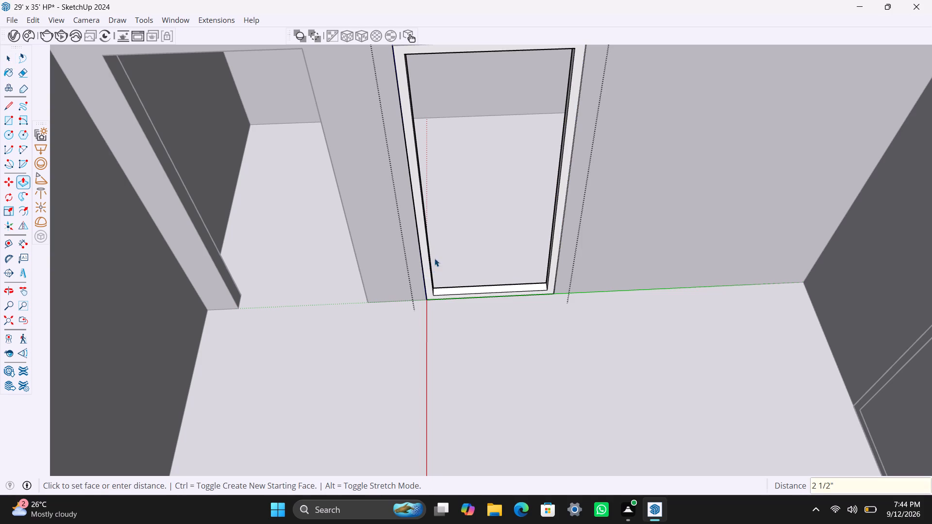
key(space)
Draw a 2' 8" by 6' 8" rectangle filling the inside of the door frame and make it a group.
scroll(421, 263, down, 3)
key(r)
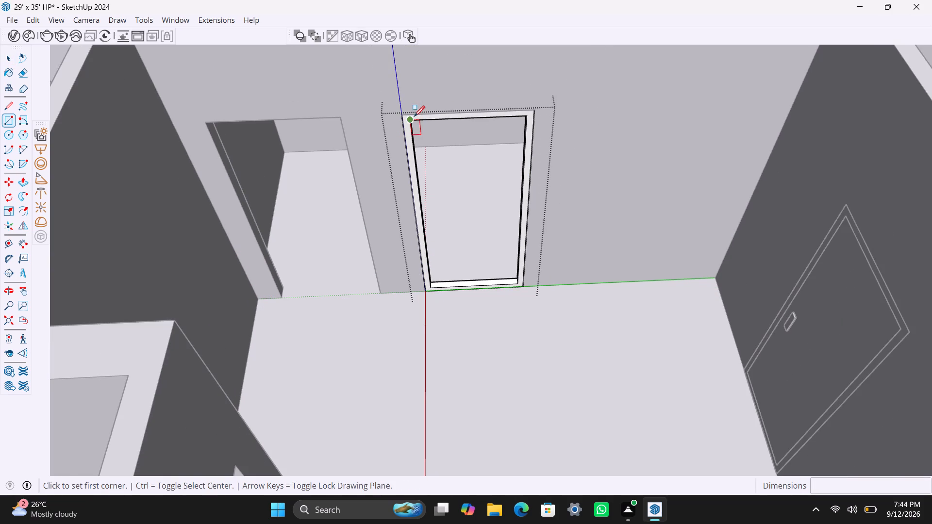
click(414, 122)
click(520, 279)
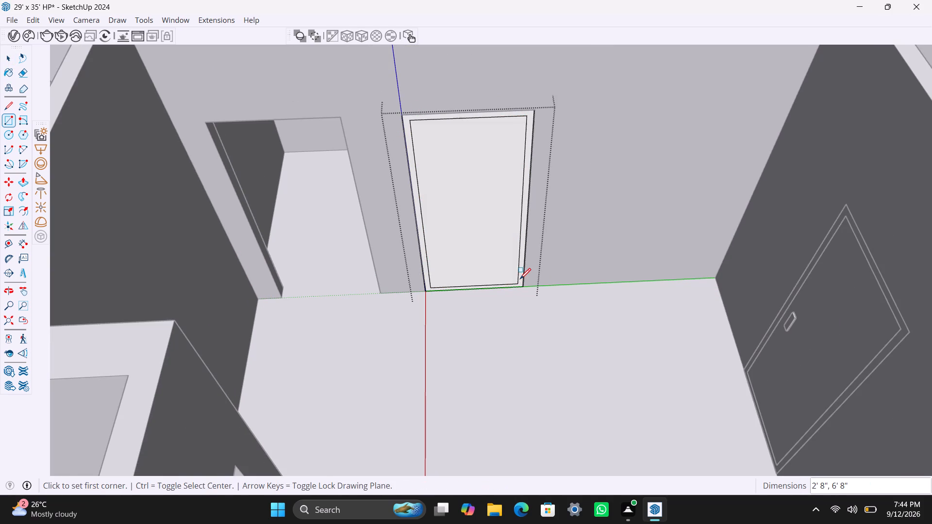
key(space)
double_click(479, 228)
right_click(479, 228)
click(539, 347)
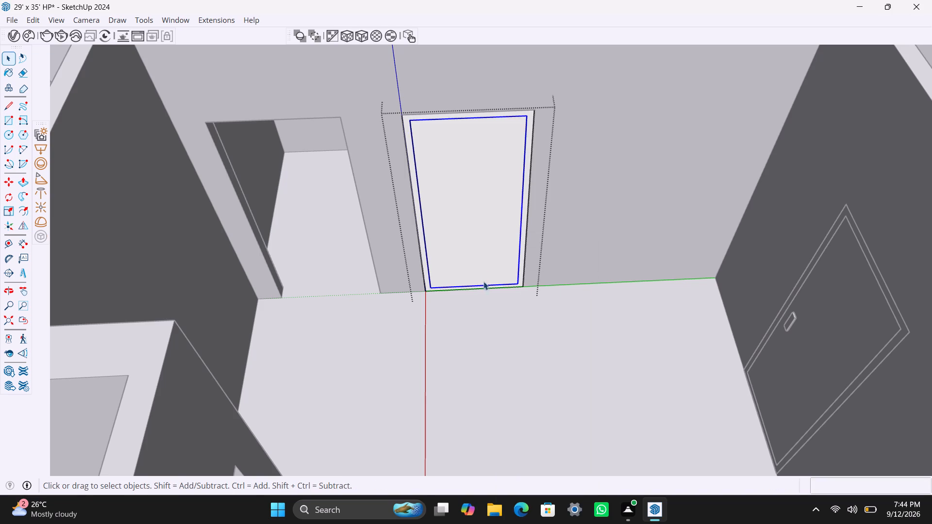
Open the door panel group and Push/Pull its face 18 mm.
triple_click(482, 267)
key(p)
click(481, 264)
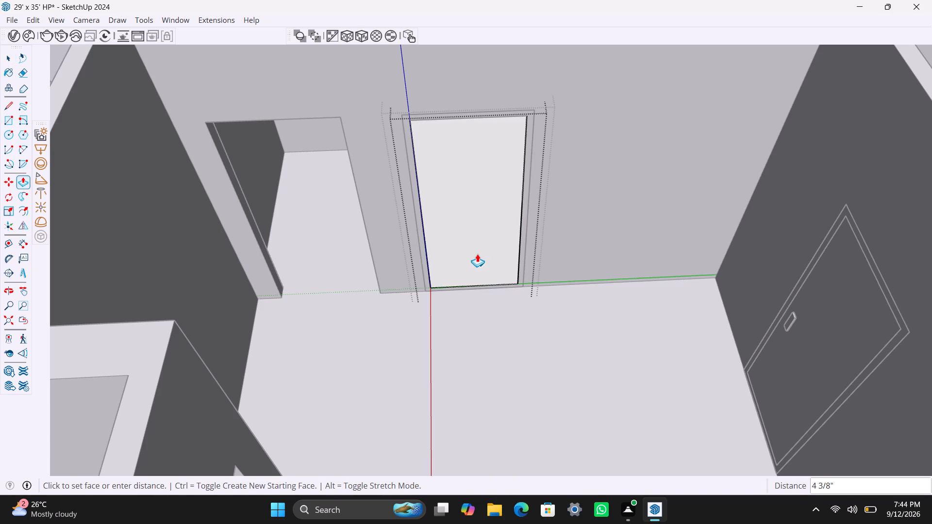
text(18mm)
key(Return)
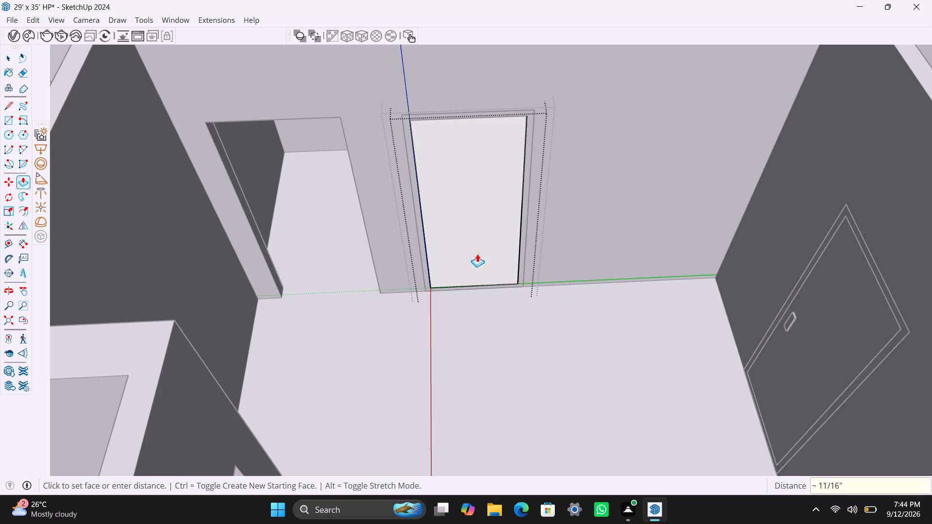
key(space)
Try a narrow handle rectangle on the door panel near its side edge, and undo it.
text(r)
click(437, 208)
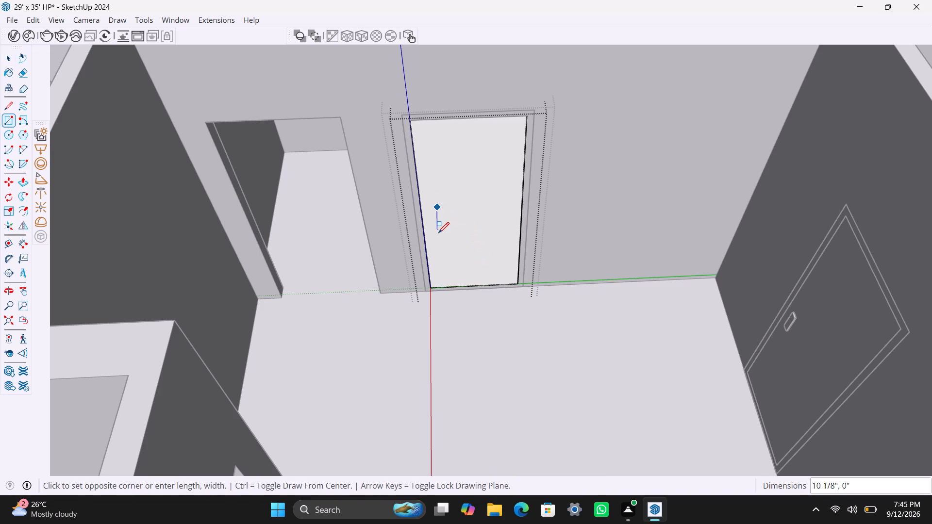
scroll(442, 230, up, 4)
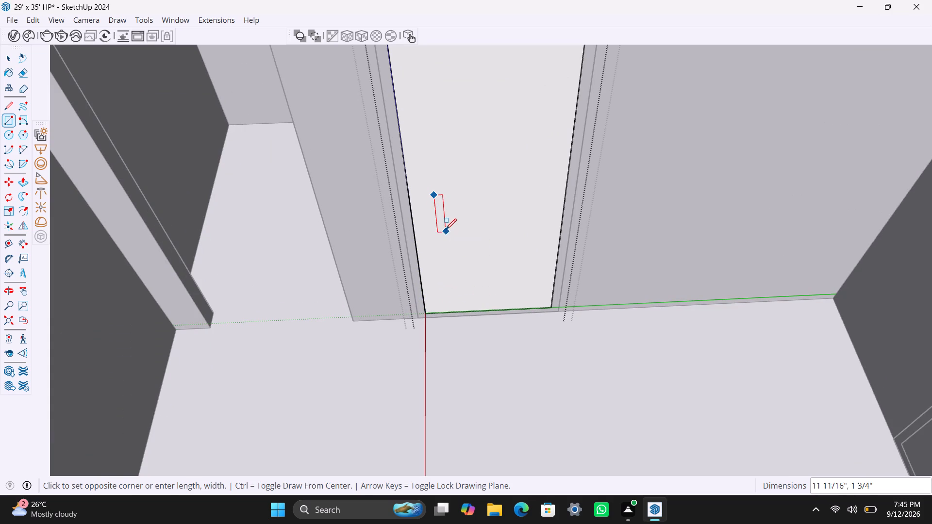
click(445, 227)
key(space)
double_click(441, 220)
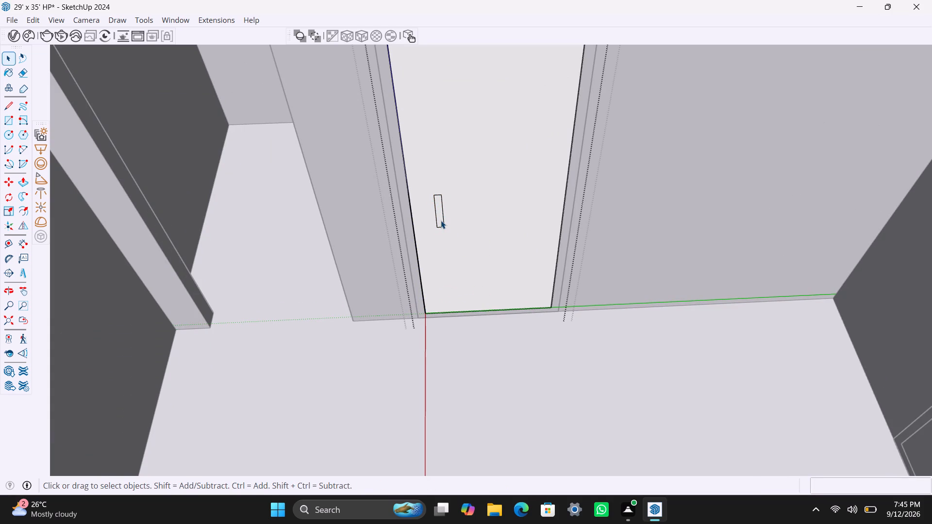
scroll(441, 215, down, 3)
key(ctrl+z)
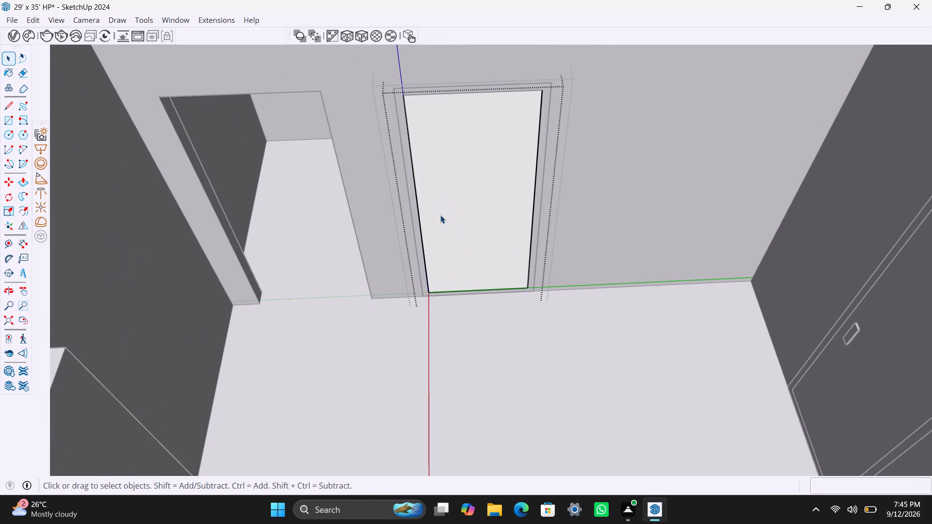
Draw a handle rectangle about 10" by 2" on the door panel near its edge facing the open doorway, and group it.
key(r)
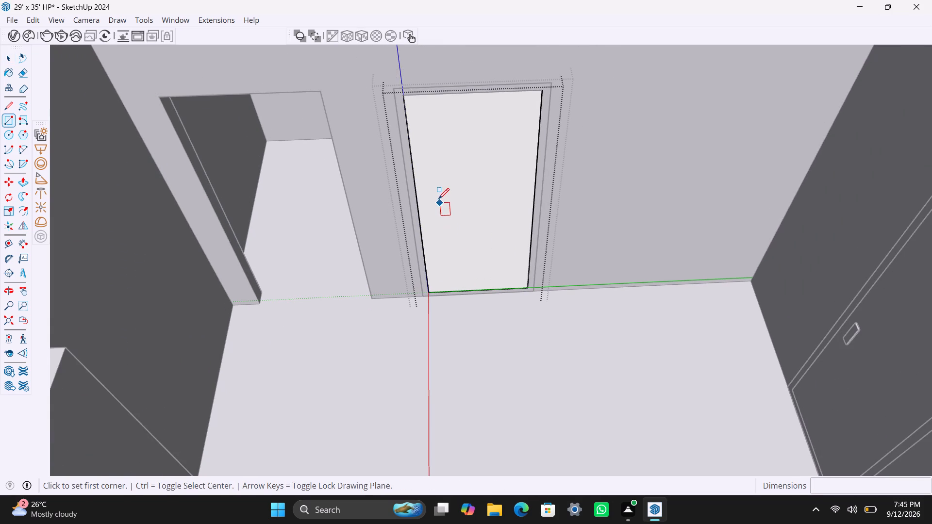
click(432, 197)
scroll(440, 229, up, 1)
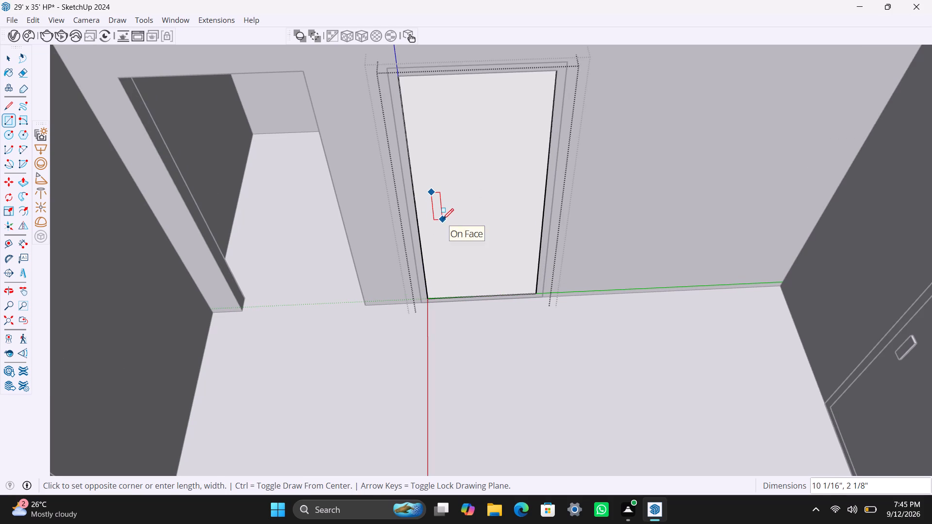
click(443, 219)
key(space)
double_click(440, 212)
right_click(440, 211)
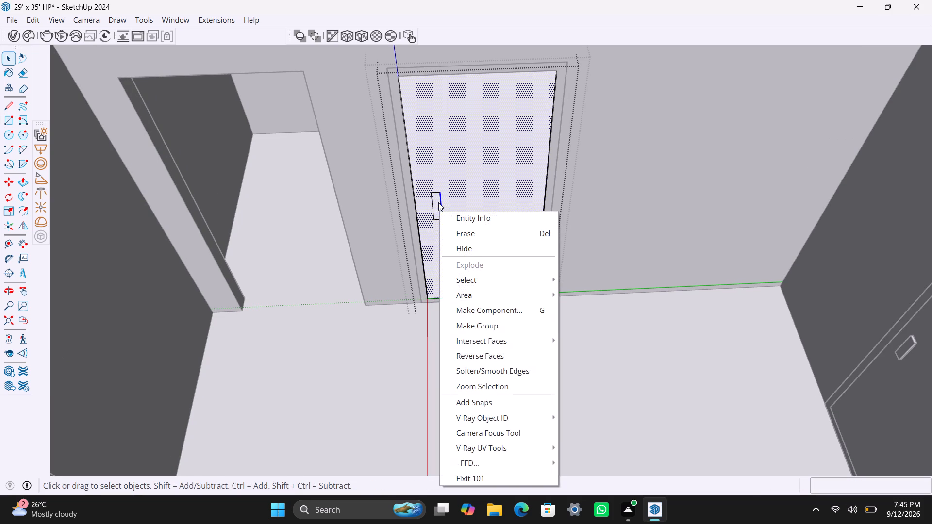
triple_click(438, 202)
click(438, 202)
double_click(438, 202)
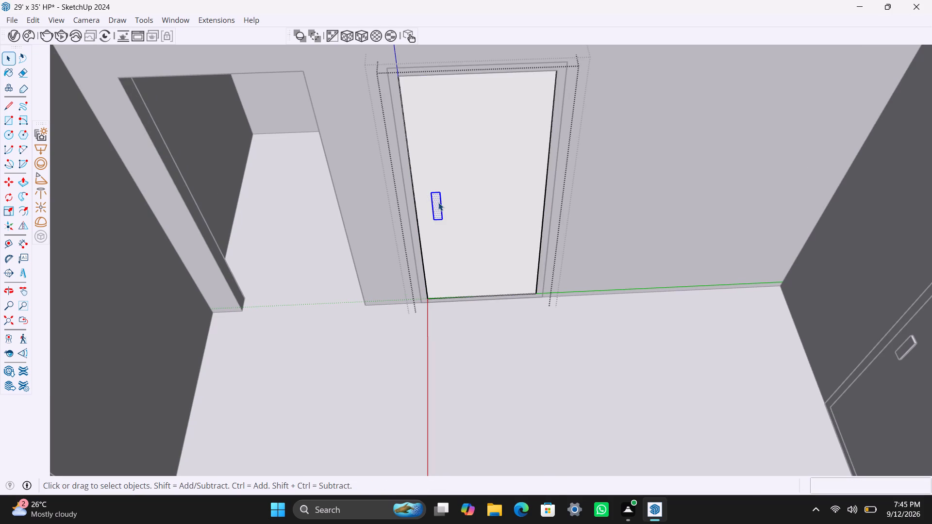
right_click(438, 202)
click(497, 314)
Open the handle group and Push/Pull its face 0.5".
triple_click(438, 201)
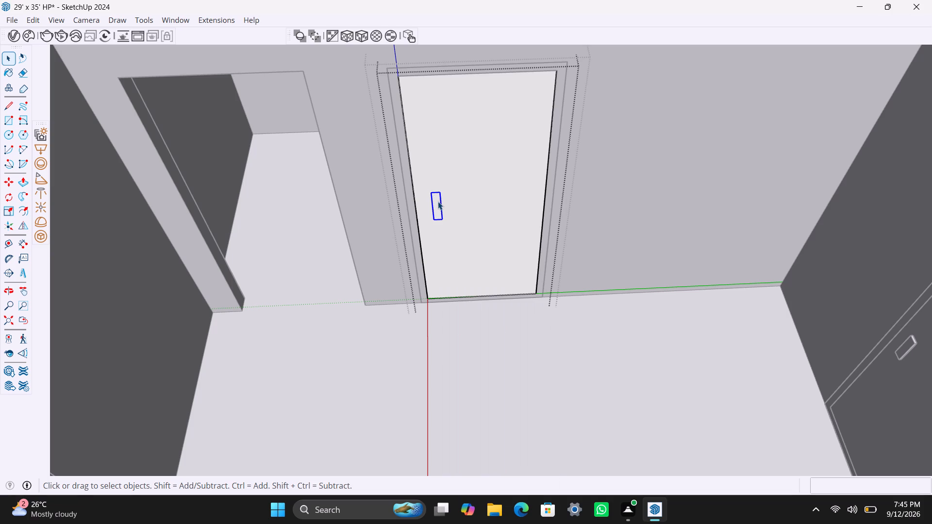
key(p)
click(437, 201)
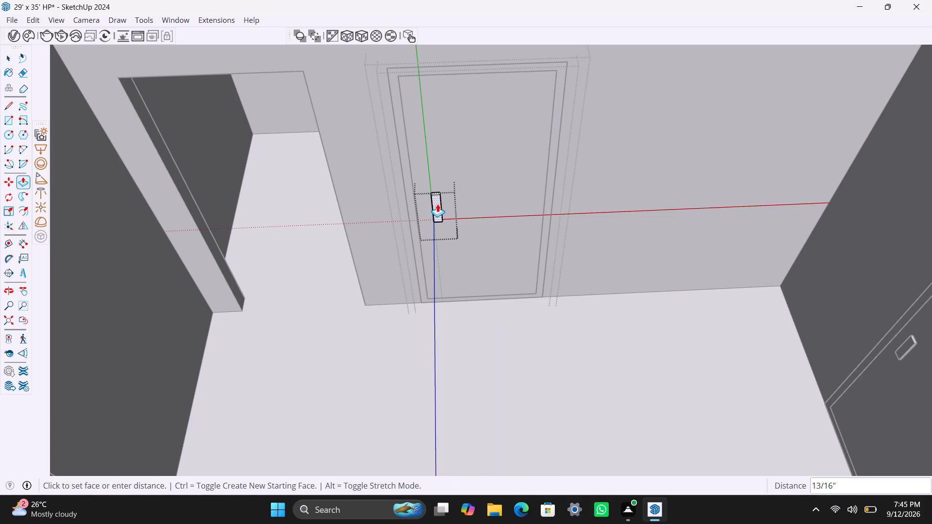
text(0.5")
key(Return)
key(space)
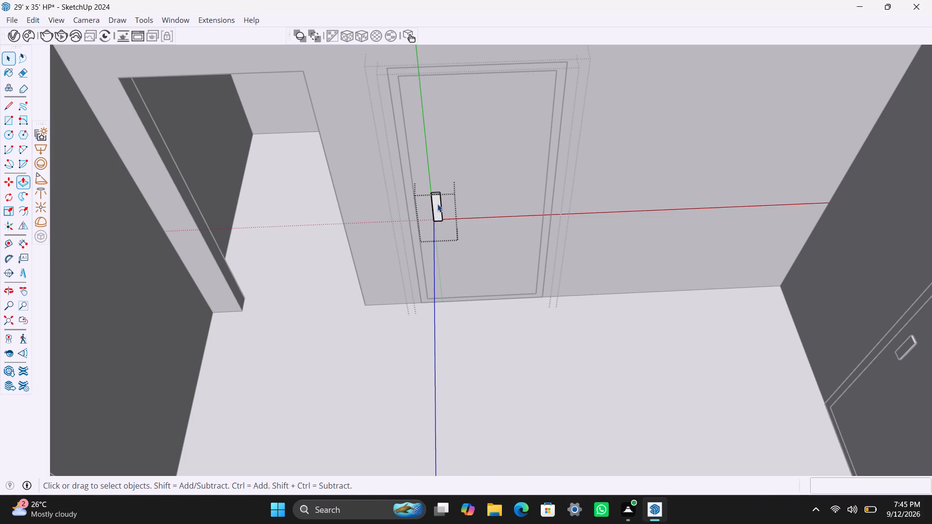
Exit editing of the handle, door panel and door frame groups.
click(346, 273)
scroll(345, 279, down, 2)
middle_drag(374, 344, 407, 343)
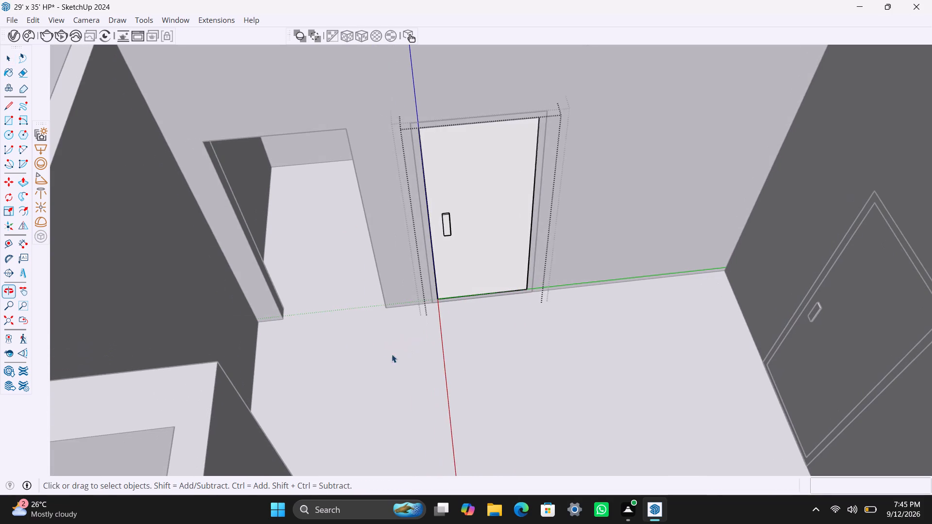
double_click(388, 358)
scroll(382, 338, down, 4)
click(370, 344)
Draw a 7' by 3' rectangle over the open doorway beside the door just finished on the same wall, and group it.
scroll(351, 226, down, 1)
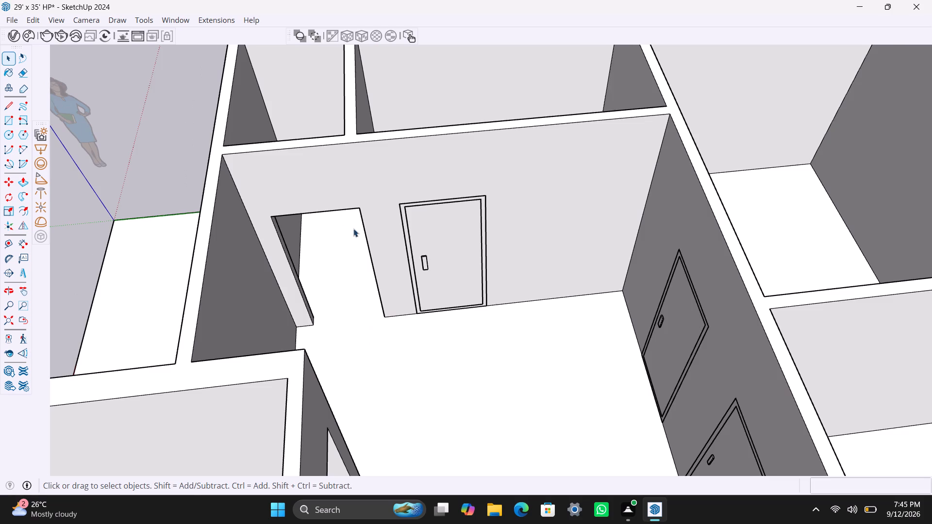
shift+middle_drag(373, 263, 403, 261)
key(r)
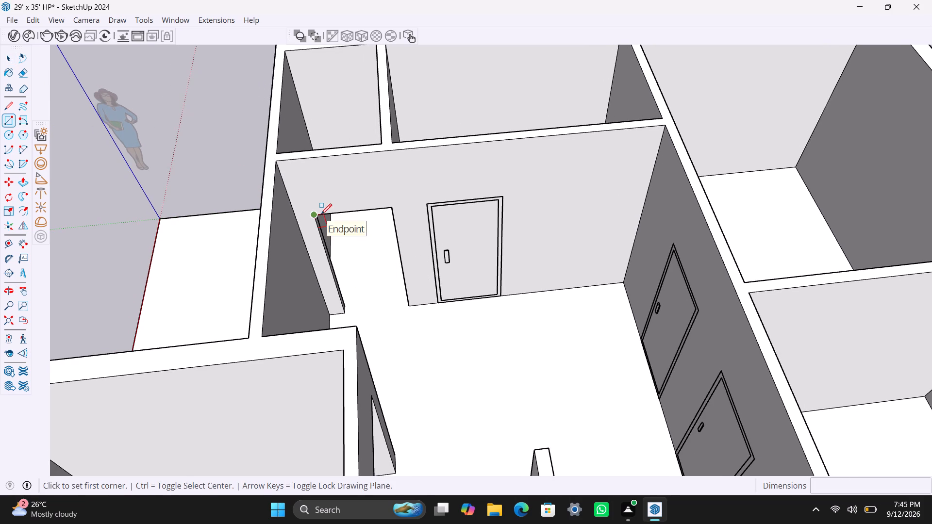
click(322, 214)
key(Escape)
drag(320, 215, 320, 220)
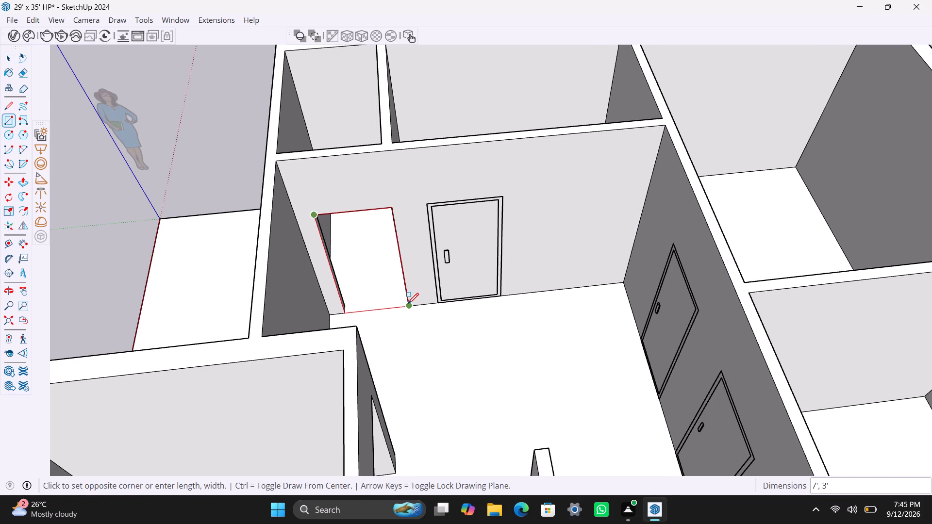
click(408, 304)
key(space)
double_click(366, 273)
right_click(366, 273)
click(413, 115)
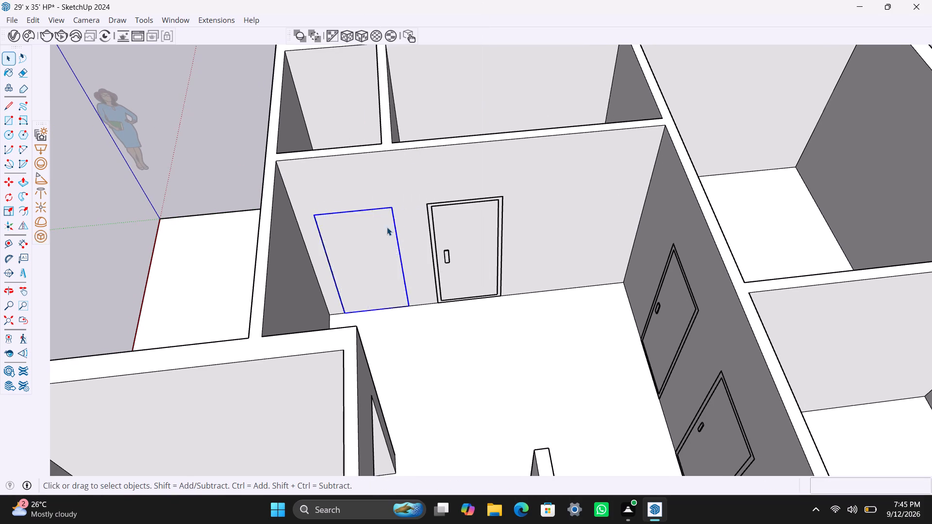
Open the new door group, offset its outline 2" inward and delete the inner face to leave a frame.
double_click(369, 237)
click(363, 241)
key(f)
click(347, 244)
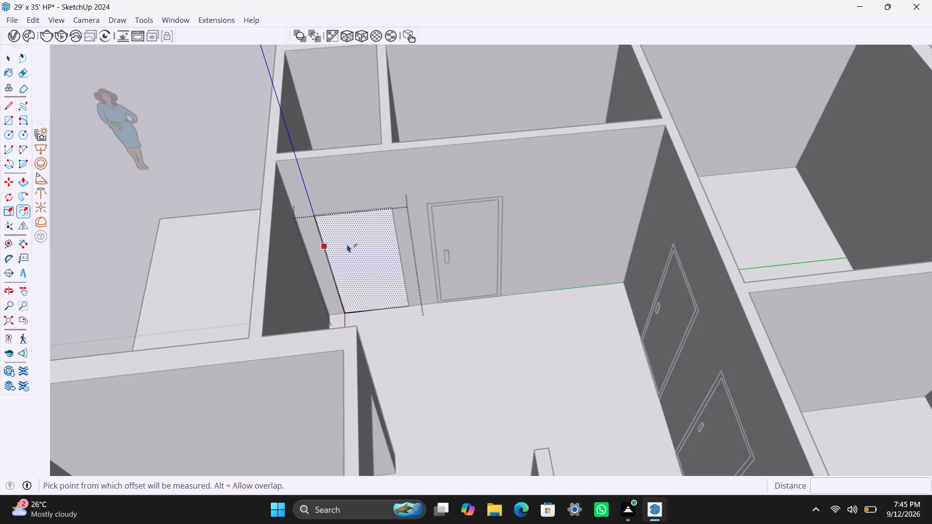
text(2")
key(Return)
key(space)
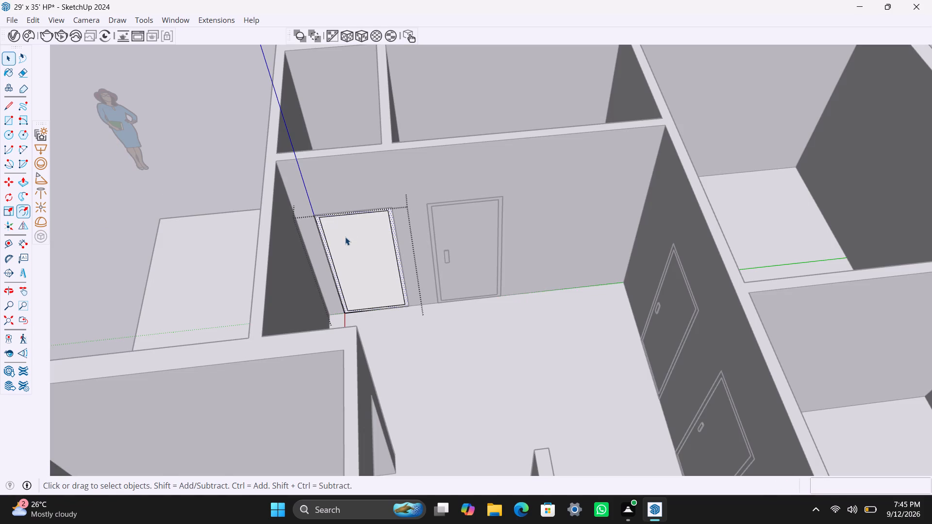
click(349, 255)
key(Delete)
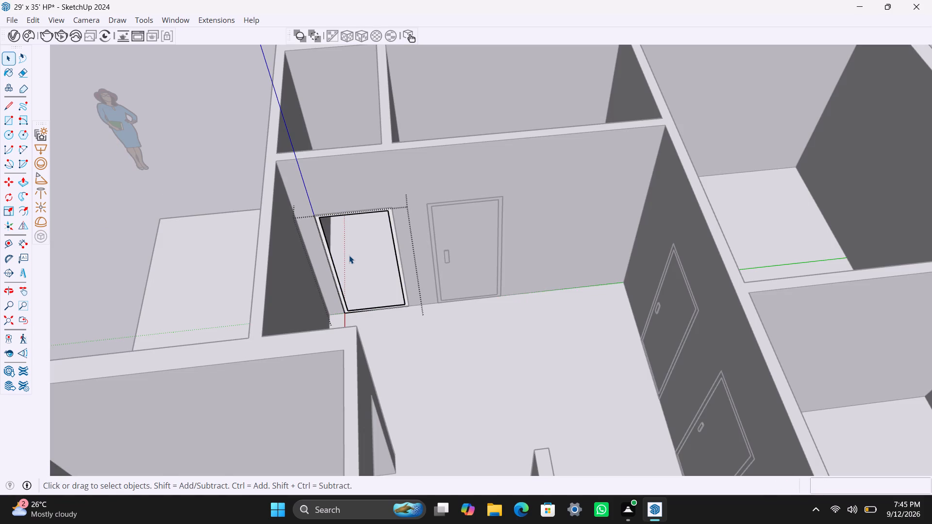
Push/Pull the frame's face 2.5".
scroll(343, 301, up, 4)
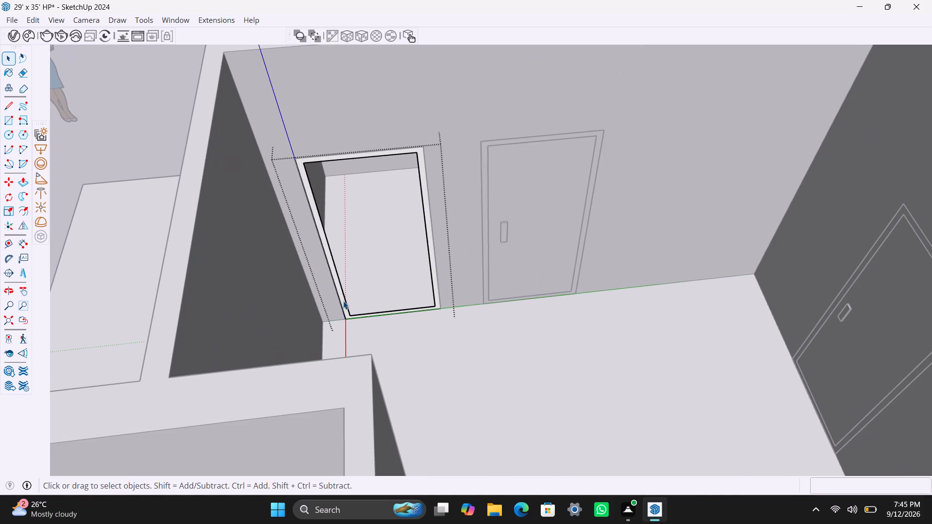
click(343, 301)
key(p)
click(343, 303)
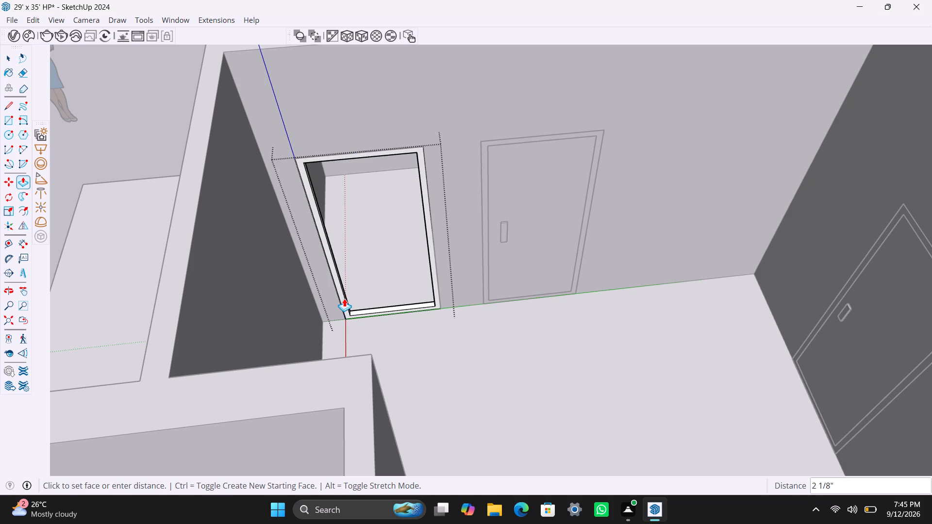
text(2.5")
key(Return)
key(space)
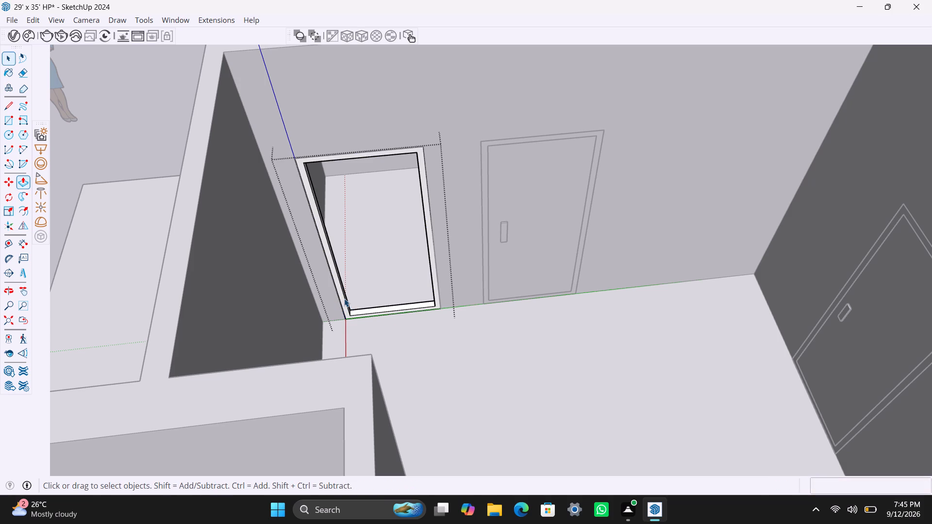
Draw a rectangle filling the inside of the new door frame and group its face as the door panel.
key(r)
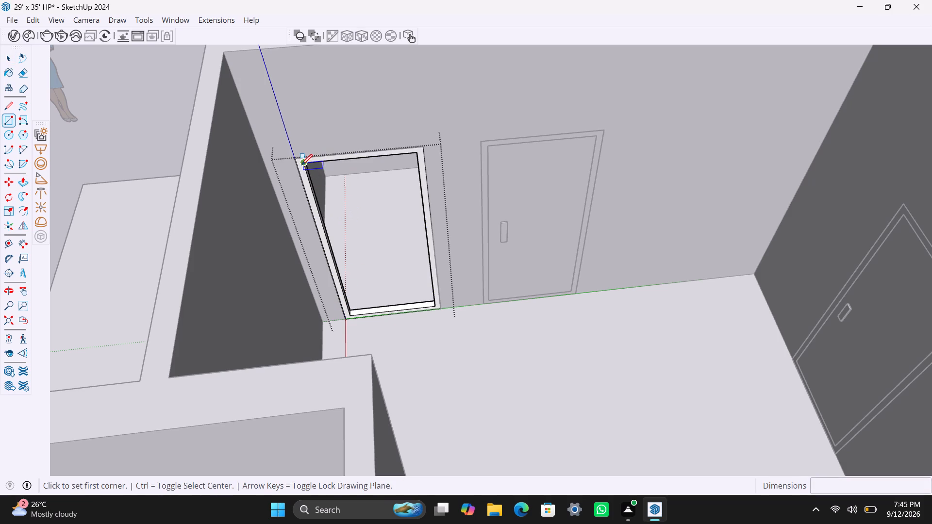
drag(301, 165, 301, 170)
click(429, 308)
key(space)
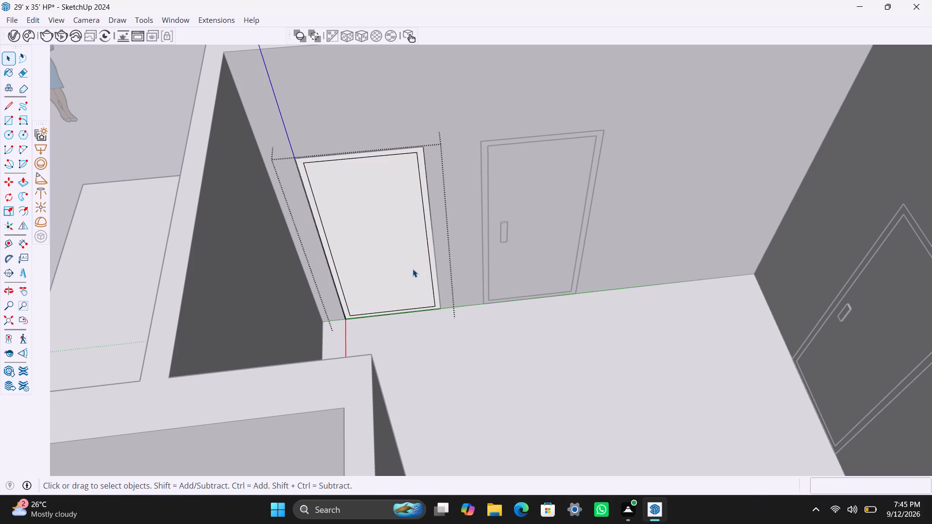
double_click(413, 269)
right_click(411, 269)
double_click(396, 259)
double_click(396, 259)
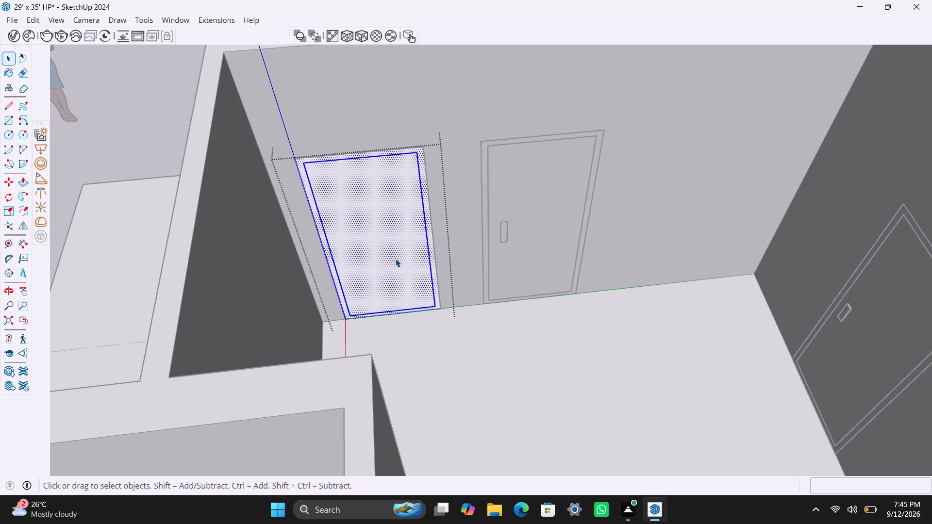
right_click(396, 259)
double_click(366, 246)
double_click(366, 246)
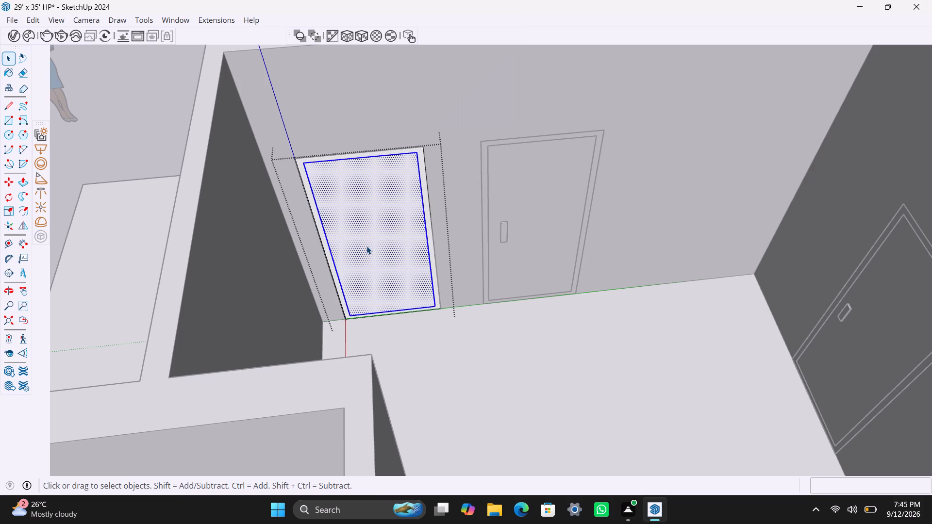
right_click(366, 246)
click(417, 115)
Open the door panel group and Push/Pull its face 18 mm.
triple_click(411, 247)
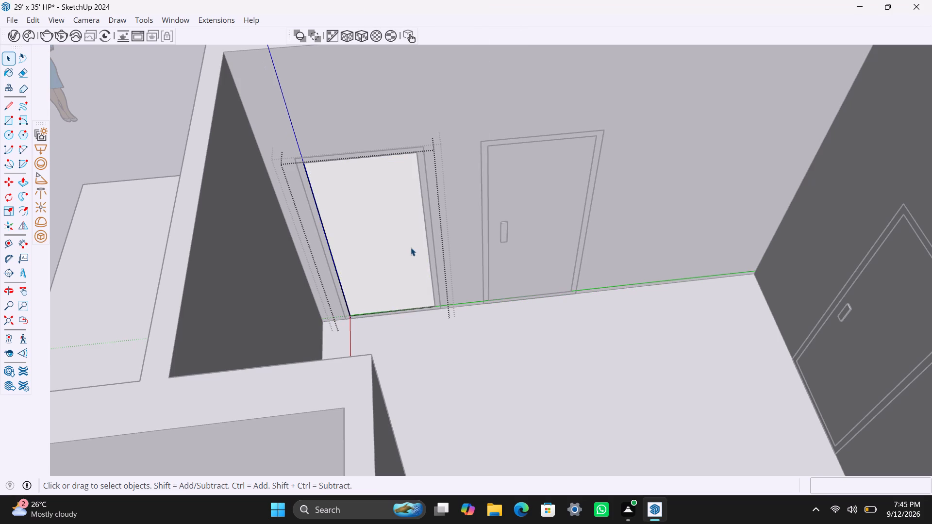
key(p)
click(411, 247)
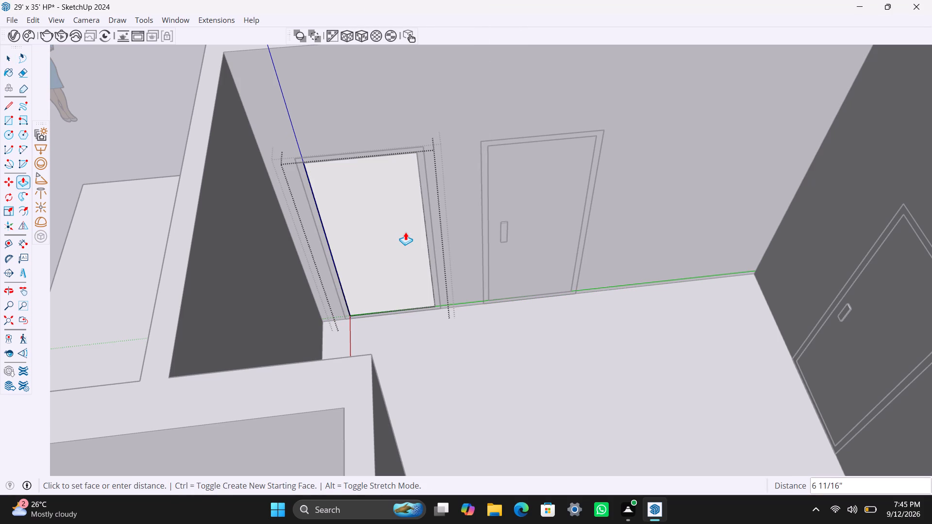
text(18mm)
key(Return)
key(space)
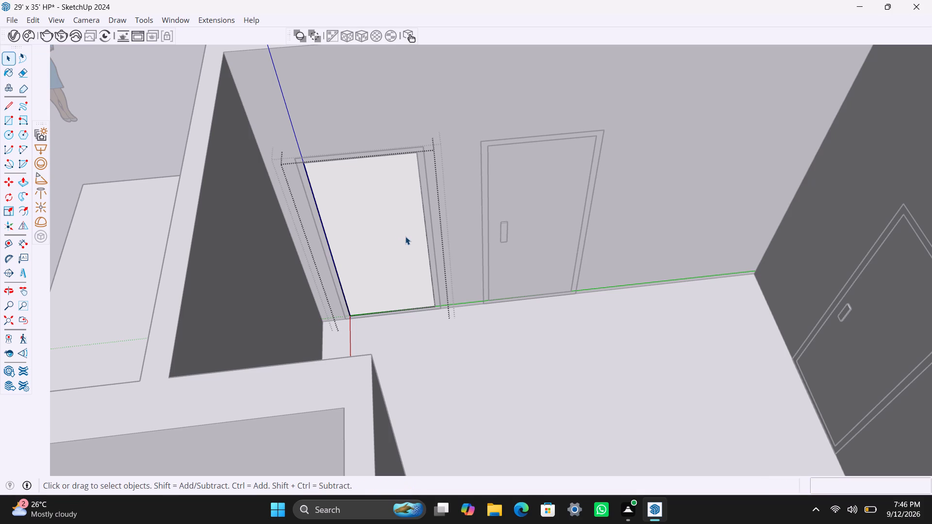
Draw a handle rectangle about 8" by 1.8" near the door panel's edge and group it.
key(r)
click(341, 242)
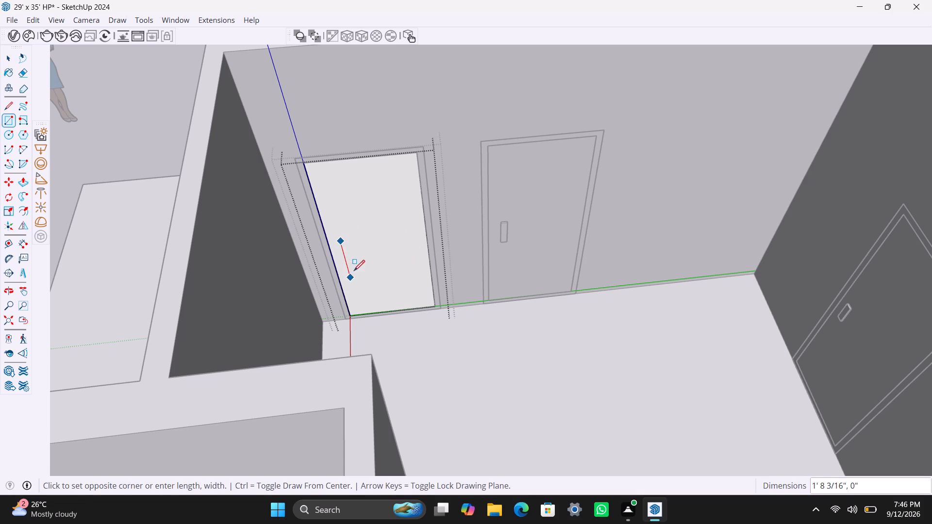
scroll(352, 259, up, 5)
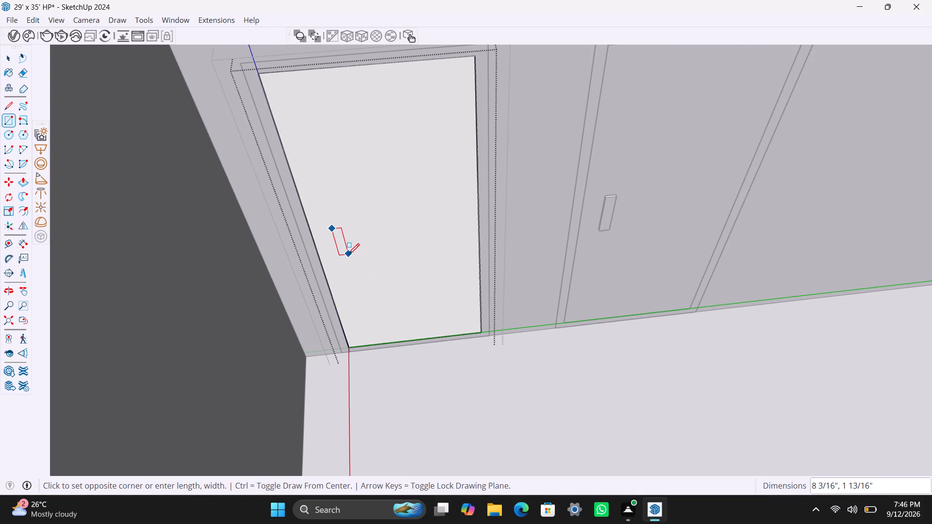
click(347, 252)
key(space)
double_click(339, 243)
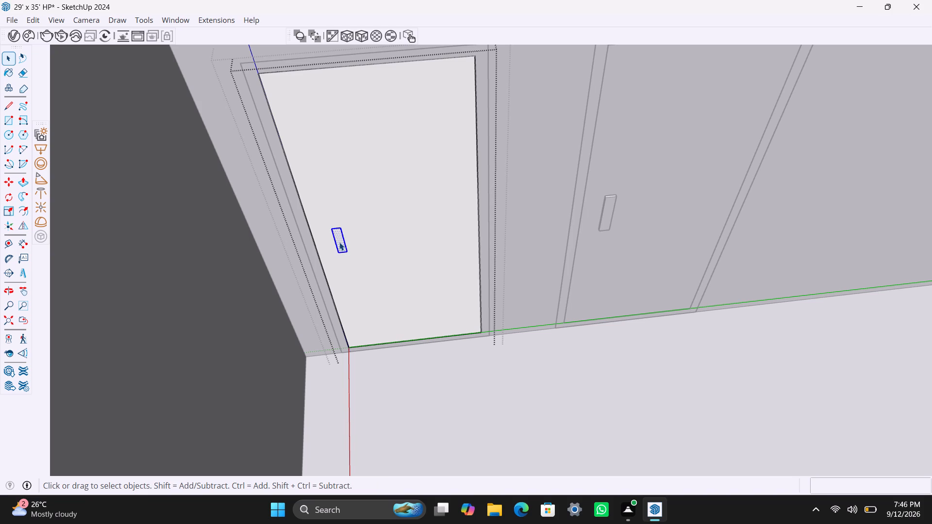
right_click(339, 242)
click(408, 111)
Open the handle group and Push/Pull its face 0.5".
triple_click(340, 246)
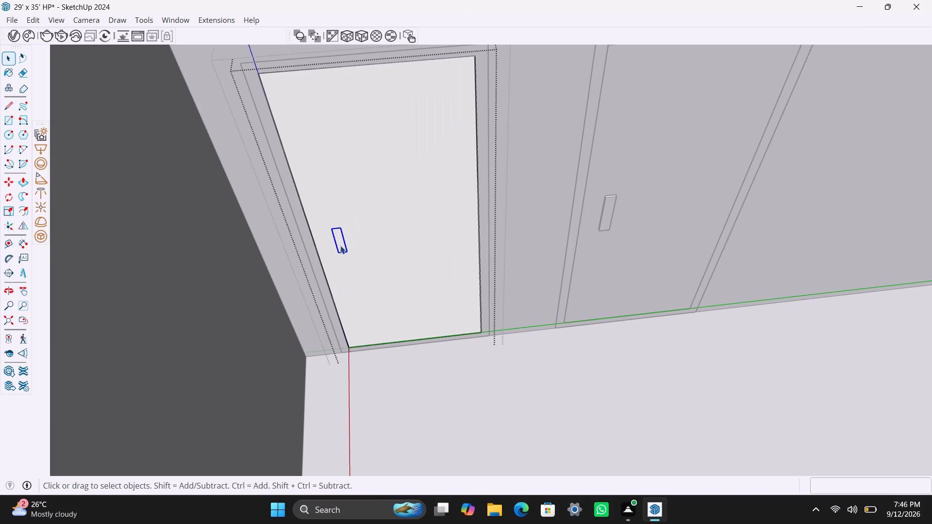
key(p)
click(340, 245)
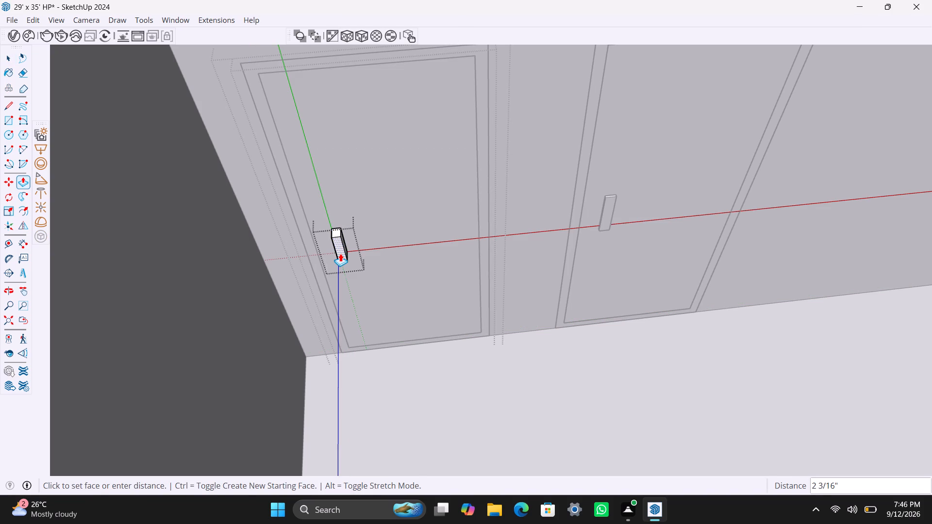
text(0.5")
key(Return)
key(space)
Exit editing of the handle, door panel and door frame groups.
scroll(376, 274, down, 8)
middle_drag(493, 348, 321, 377)
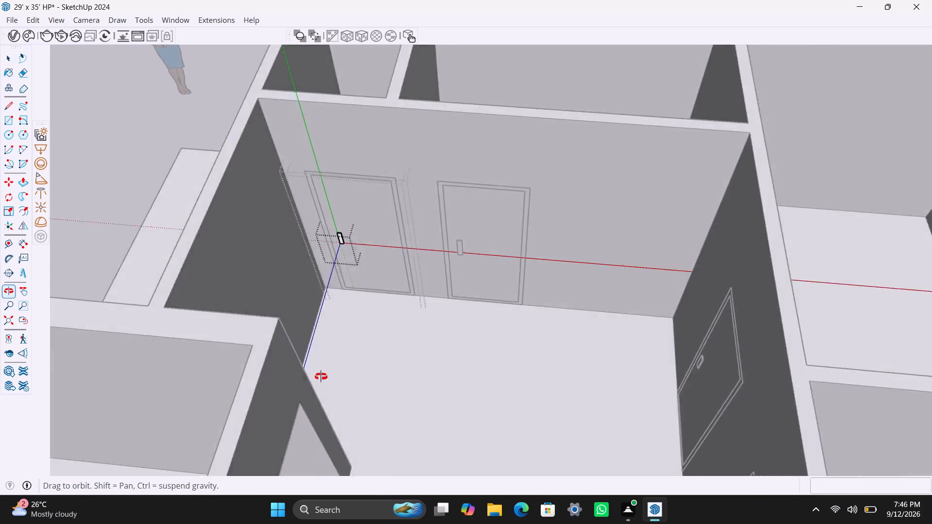
middle_drag(321, 377, 318, 377)
scroll(342, 328, down, 5)
click(609, 145)
triple_click(568, 131)
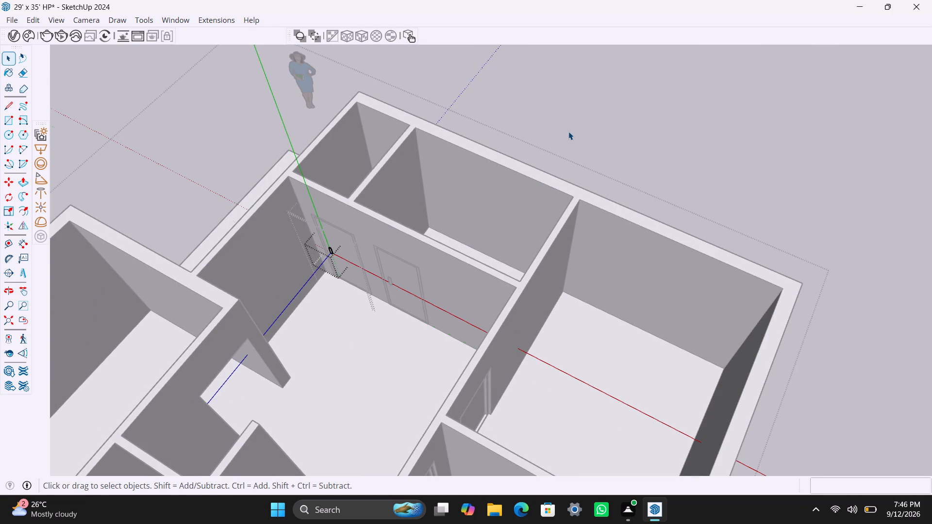
scroll(364, 308, down, 3)
middle_drag(379, 310, 384, 307)
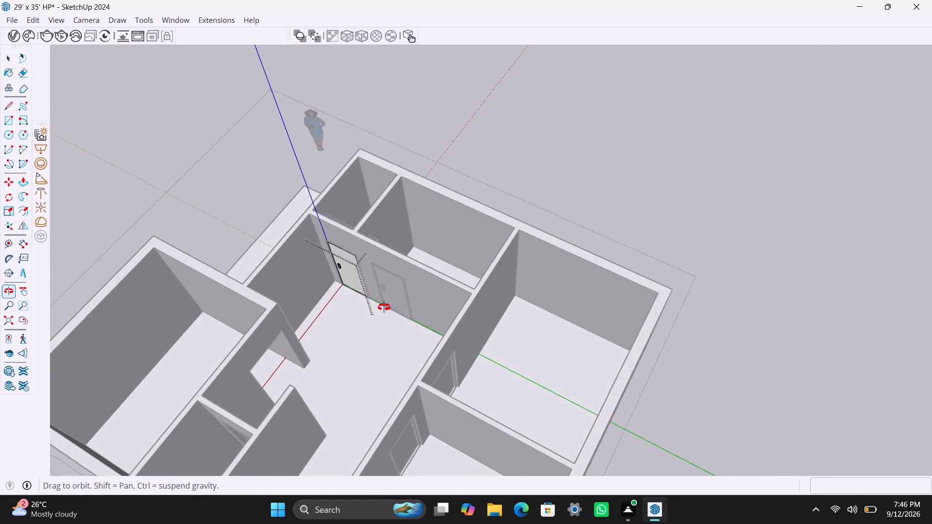
middle_drag(384, 307, 455, 247)
middle_drag(657, 272, 422, 324)
scroll(316, 240, up, 1)
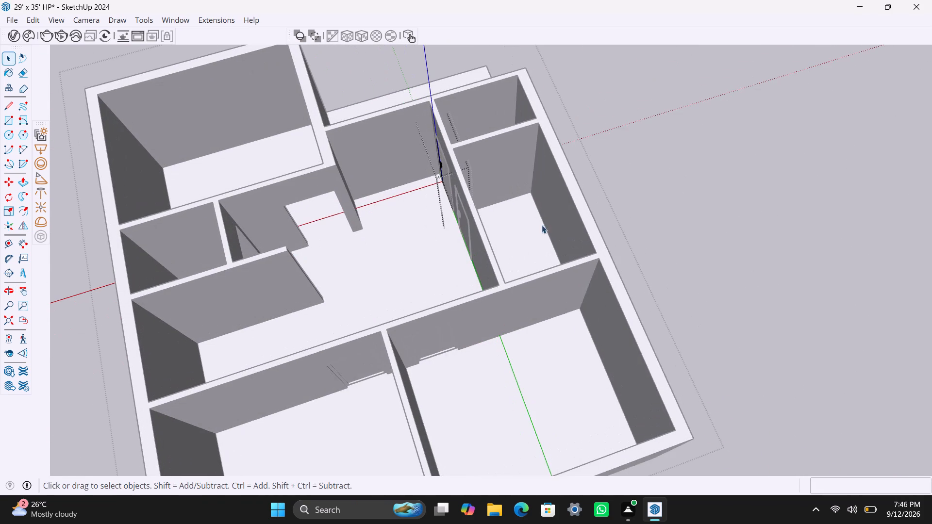
click(570, 215)
triple_click(701, 188)
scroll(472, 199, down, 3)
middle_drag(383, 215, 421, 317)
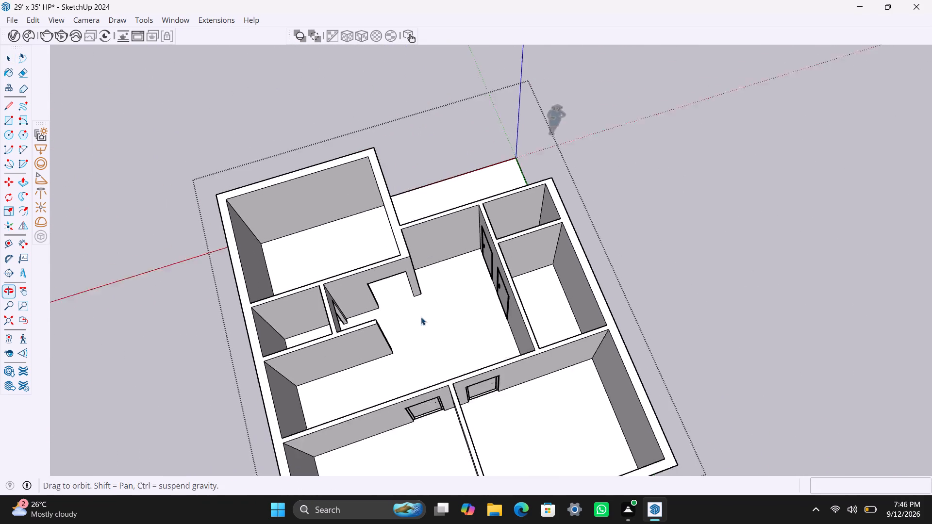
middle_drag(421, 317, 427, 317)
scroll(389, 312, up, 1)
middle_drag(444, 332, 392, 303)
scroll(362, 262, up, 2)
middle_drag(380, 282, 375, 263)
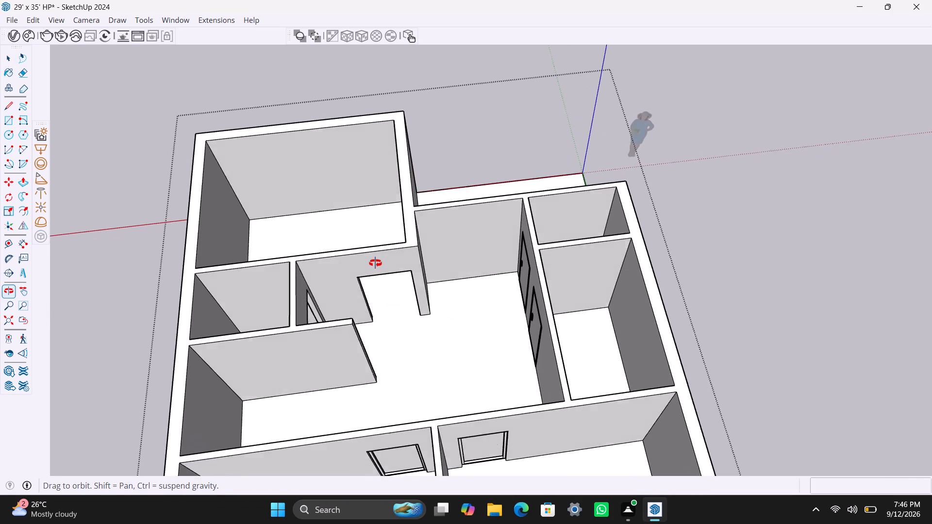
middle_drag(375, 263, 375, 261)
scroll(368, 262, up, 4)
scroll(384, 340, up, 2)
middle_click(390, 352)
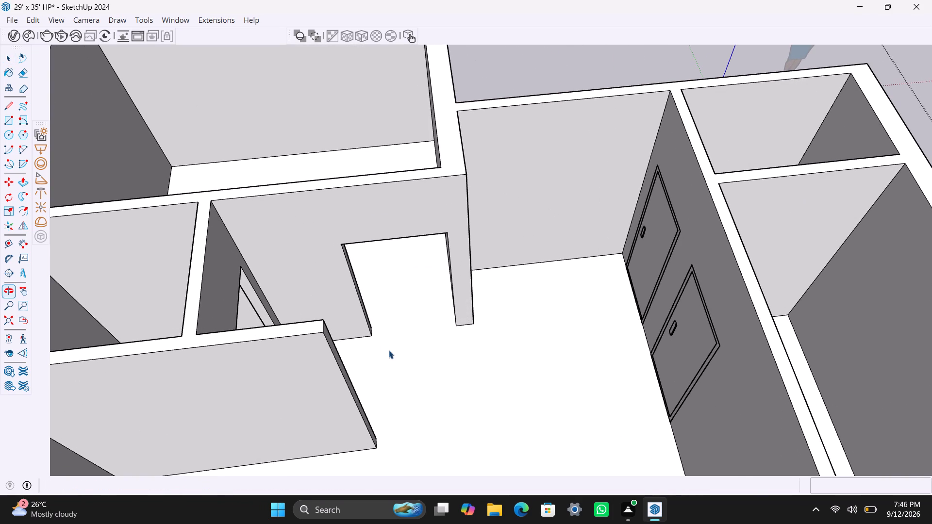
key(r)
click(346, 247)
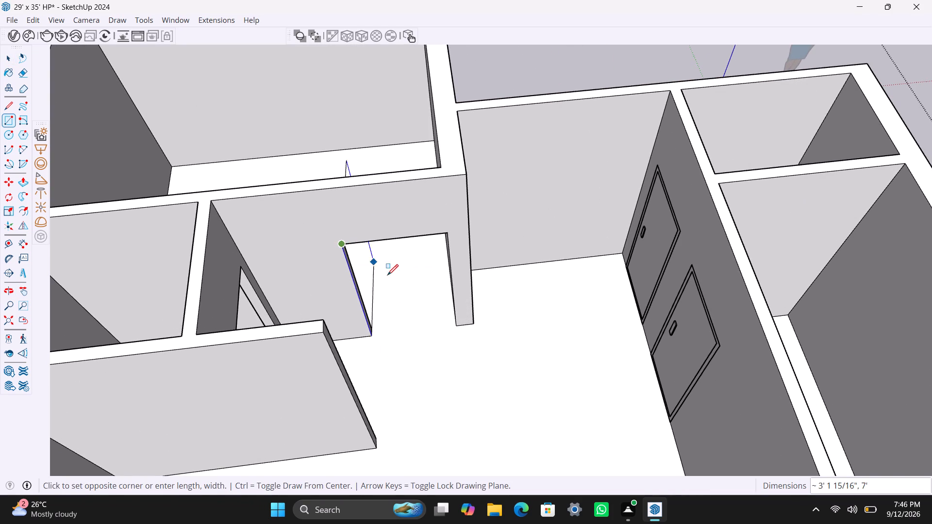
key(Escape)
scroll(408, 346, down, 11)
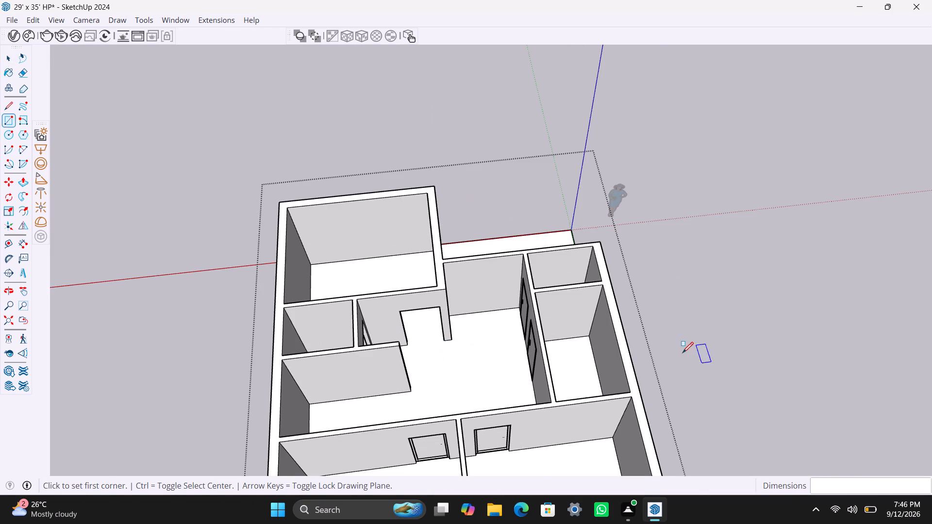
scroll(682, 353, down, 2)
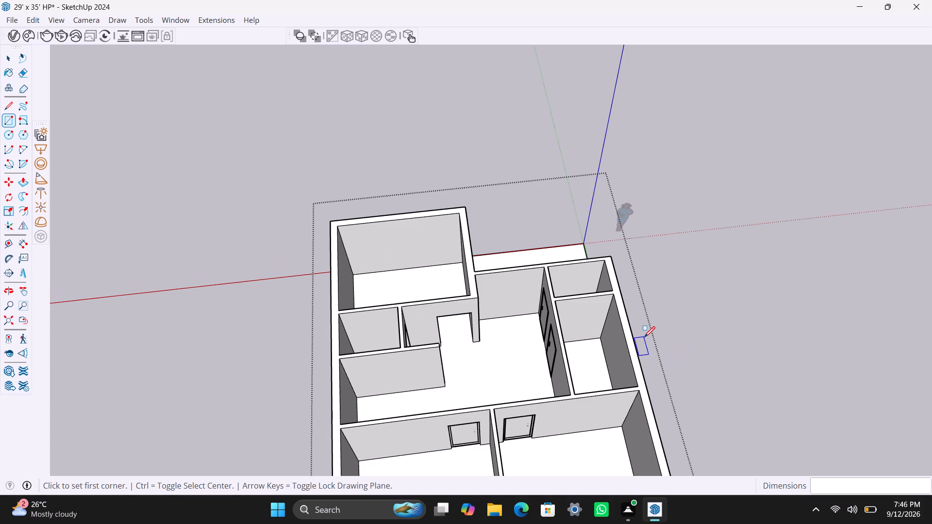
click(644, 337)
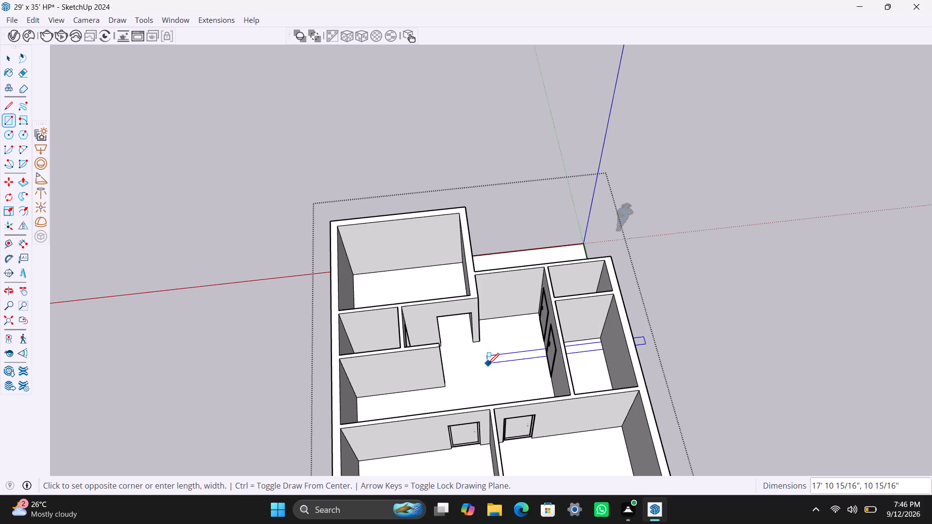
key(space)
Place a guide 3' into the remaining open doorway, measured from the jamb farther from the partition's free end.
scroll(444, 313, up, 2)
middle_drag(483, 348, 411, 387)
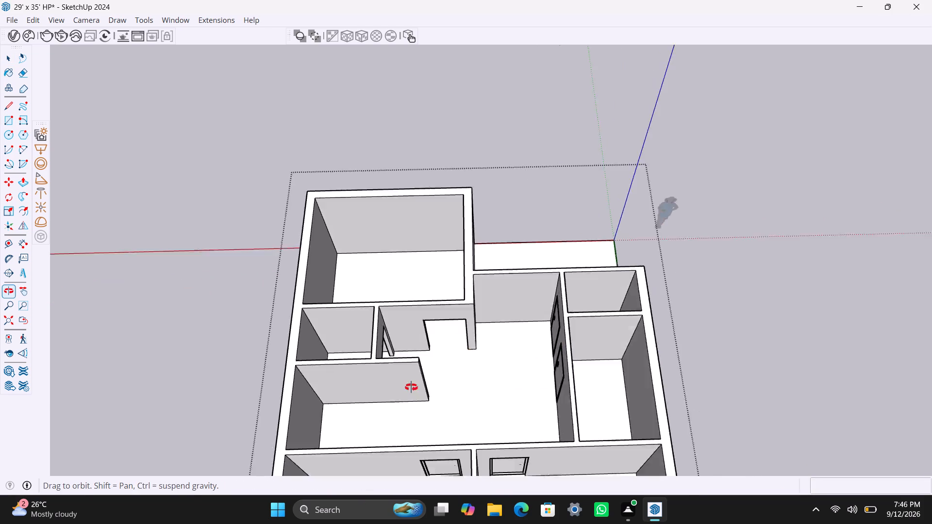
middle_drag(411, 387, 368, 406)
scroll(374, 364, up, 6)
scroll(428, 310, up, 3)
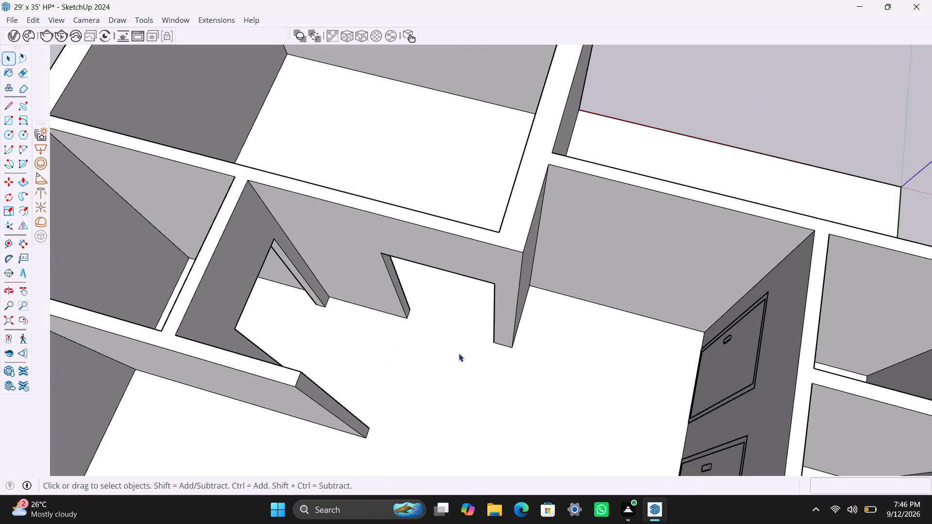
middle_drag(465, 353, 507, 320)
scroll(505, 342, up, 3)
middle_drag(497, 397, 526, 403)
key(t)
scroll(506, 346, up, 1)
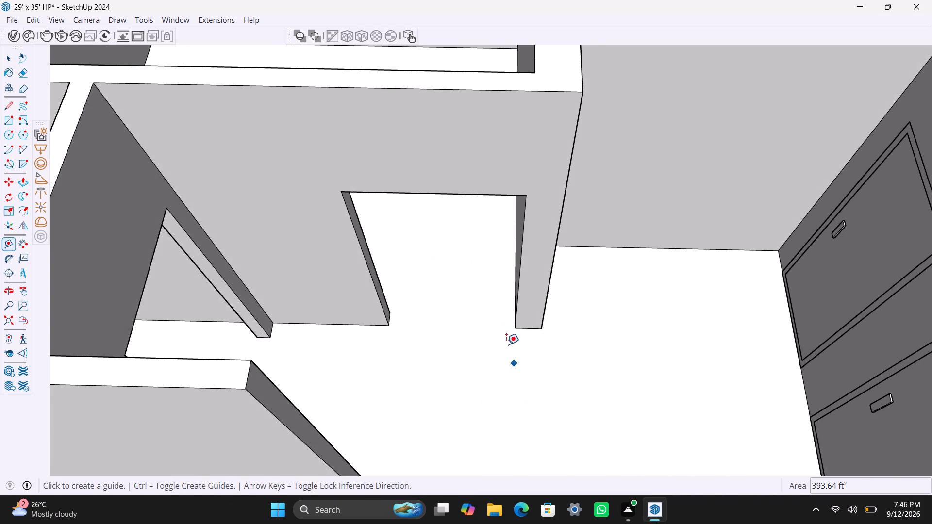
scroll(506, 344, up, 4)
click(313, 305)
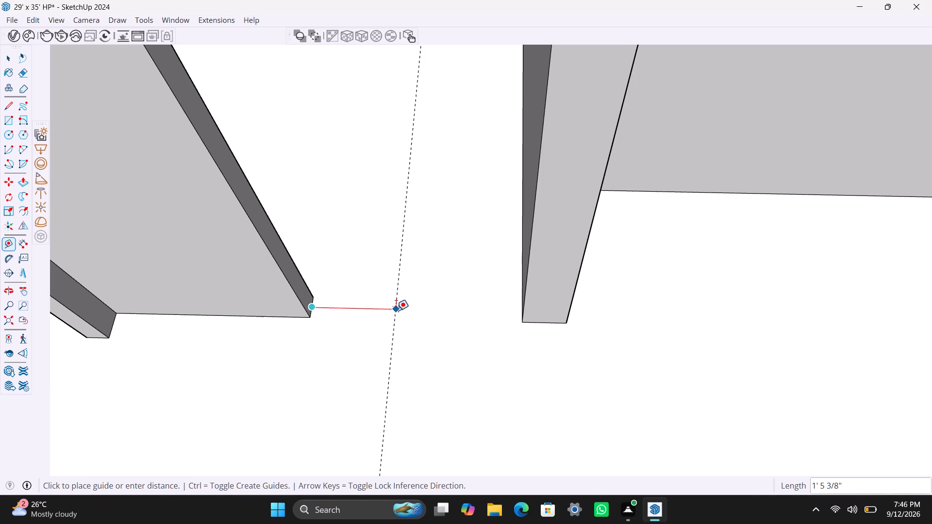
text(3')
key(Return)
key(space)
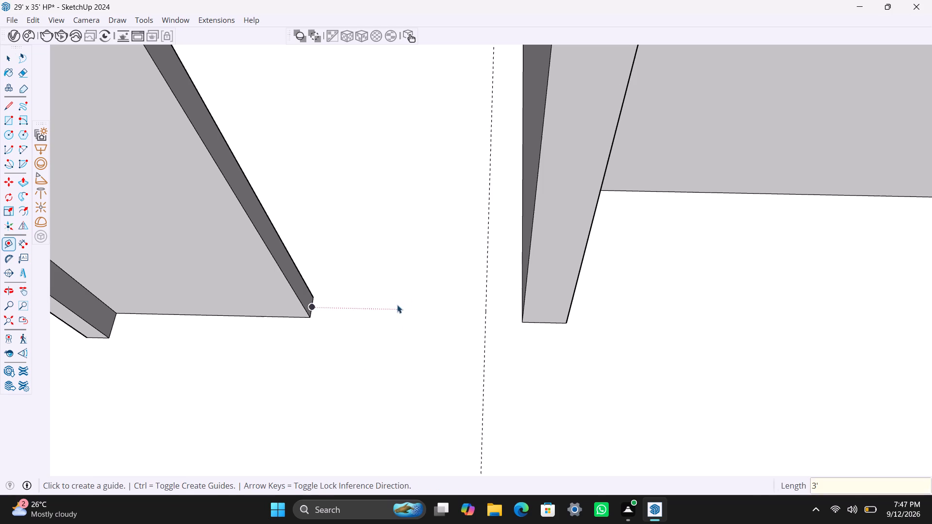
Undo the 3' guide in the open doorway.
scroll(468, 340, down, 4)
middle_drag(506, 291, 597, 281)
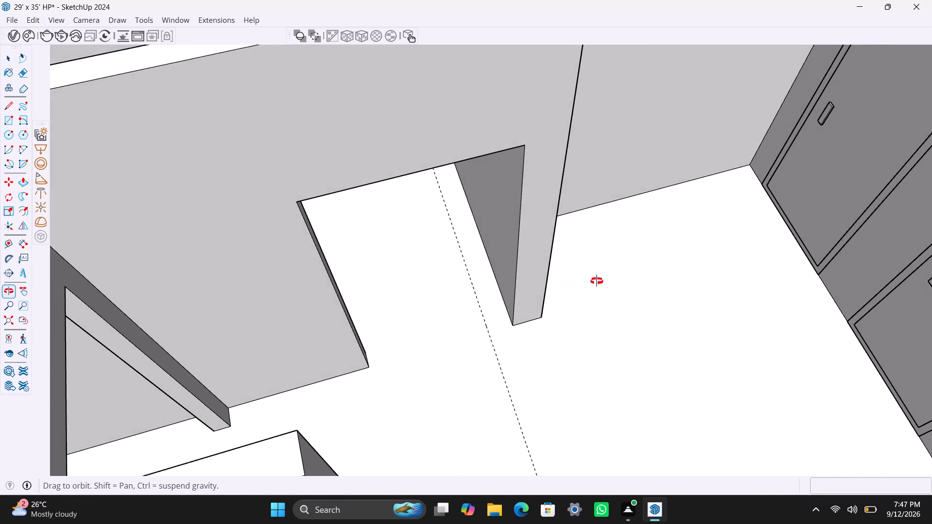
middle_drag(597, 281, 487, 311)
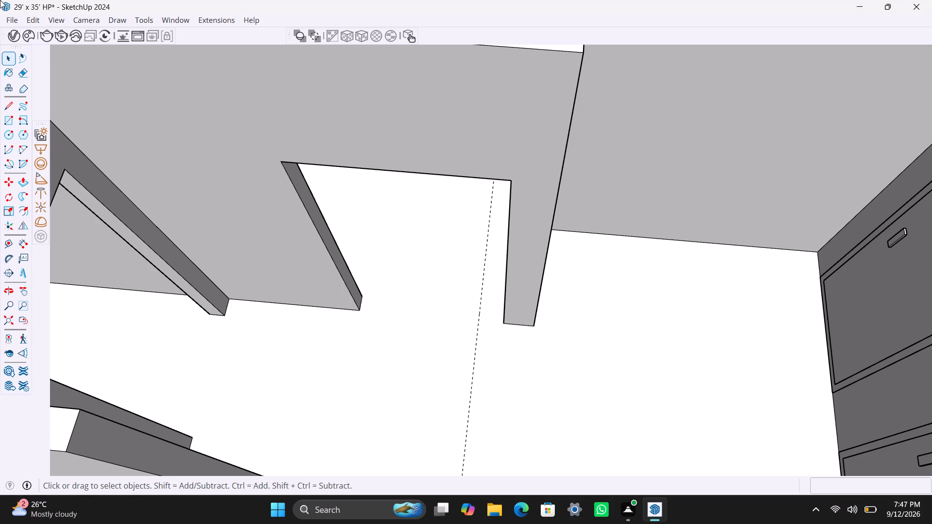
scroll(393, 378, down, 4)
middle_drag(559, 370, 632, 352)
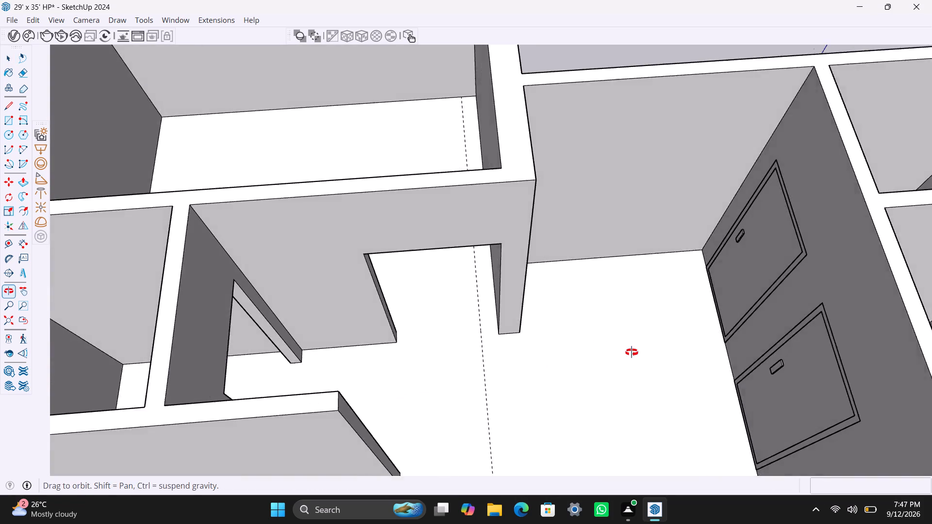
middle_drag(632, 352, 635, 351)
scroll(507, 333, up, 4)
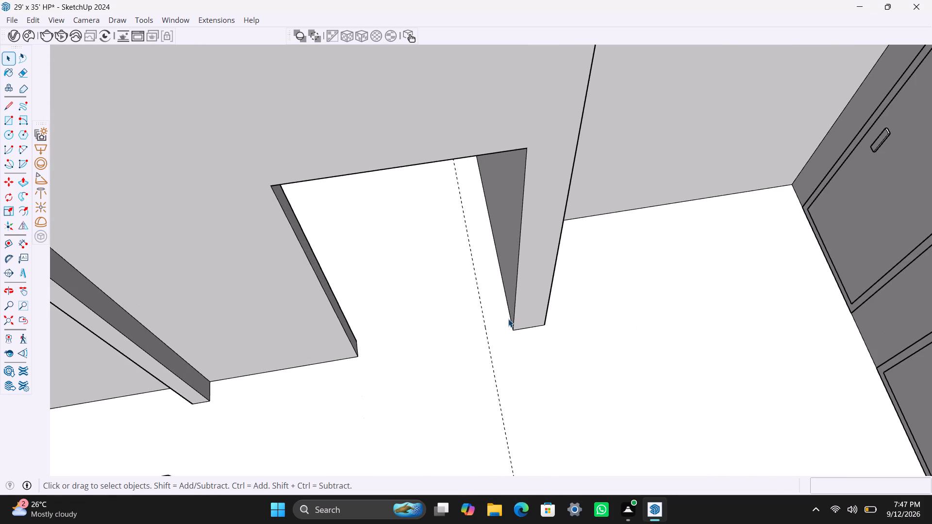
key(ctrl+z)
Place a guide 3' into the open doorway, measured from the jamb nearest the partition's free end.
key(t)
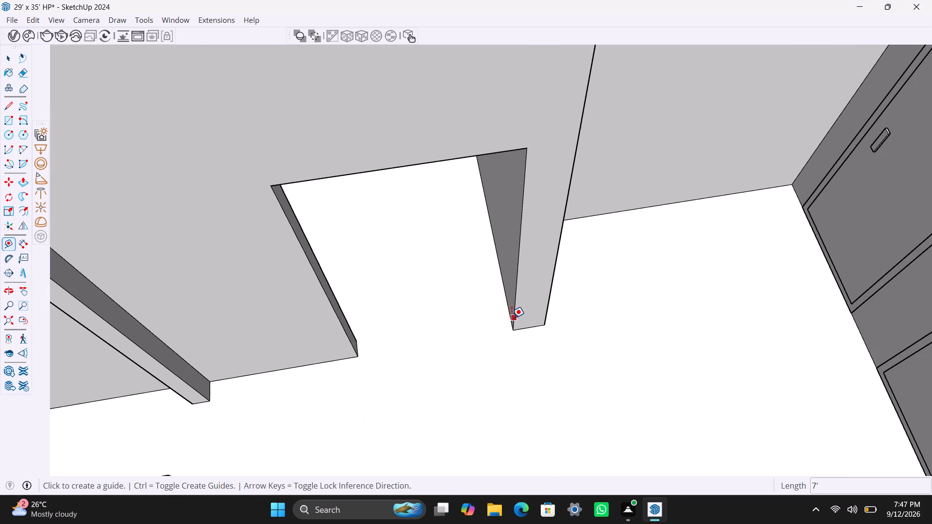
click(508, 291)
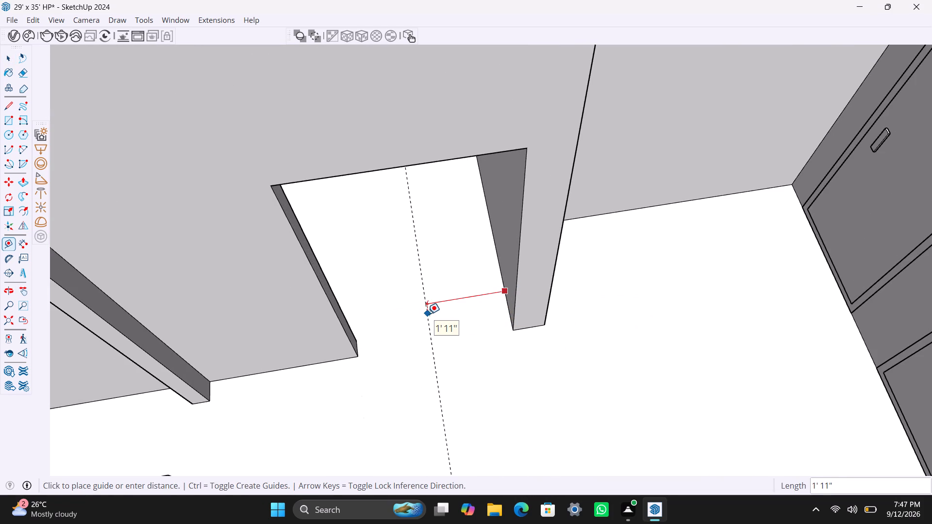
text(3')
key(Return)
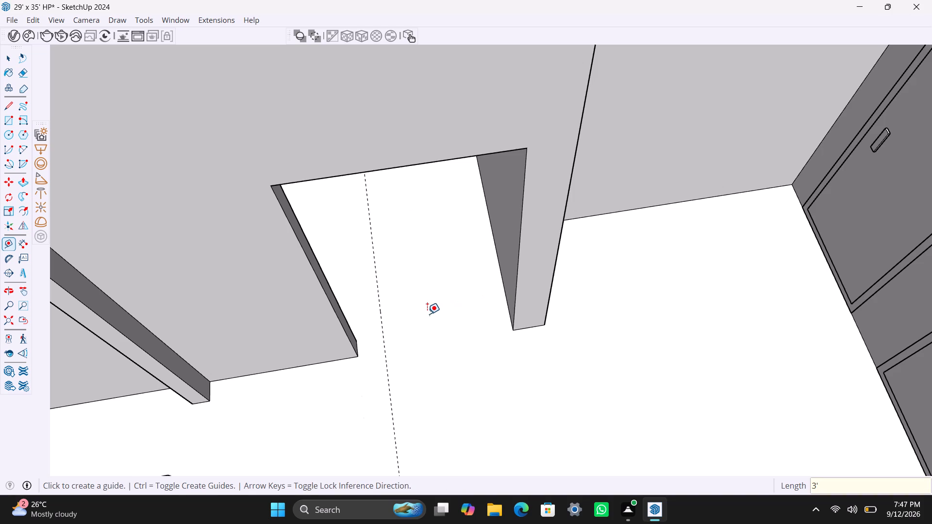
key(space)
Push/Pull the doorway's opposite jamb face out to the 3' guide to narrow the opening.
scroll(361, 342, up, 2)
middle_drag(345, 350, 242, 364)
scroll(329, 287, up, 1)
click(332, 278)
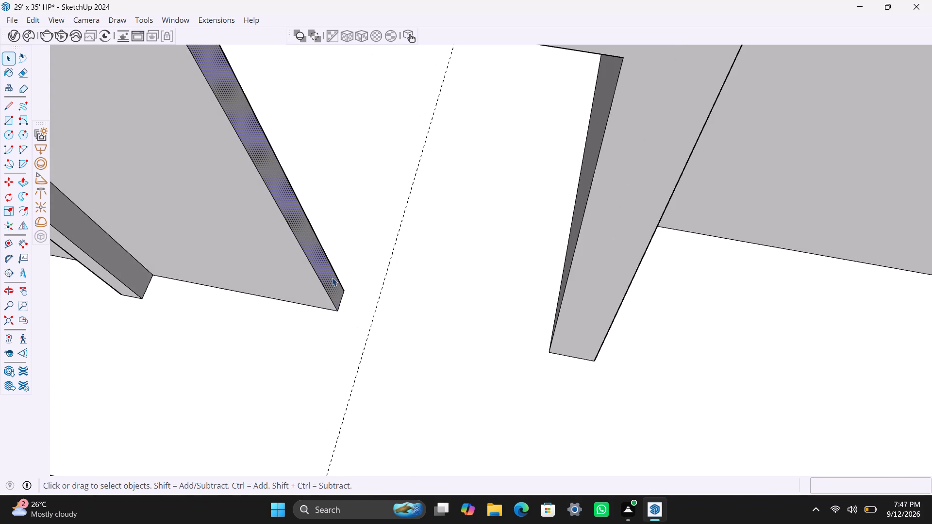
key(p)
drag(332, 278, 376, 346)
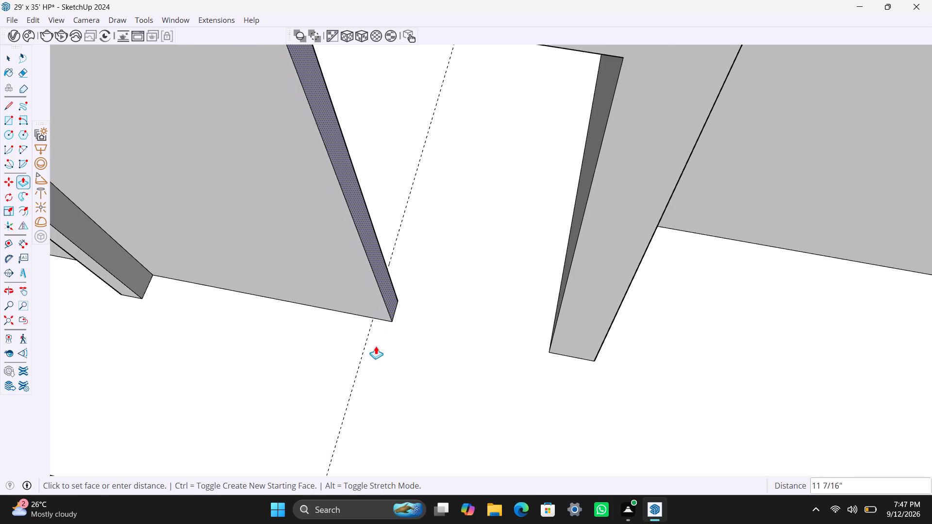
drag(376, 346, 362, 363)
key(space)
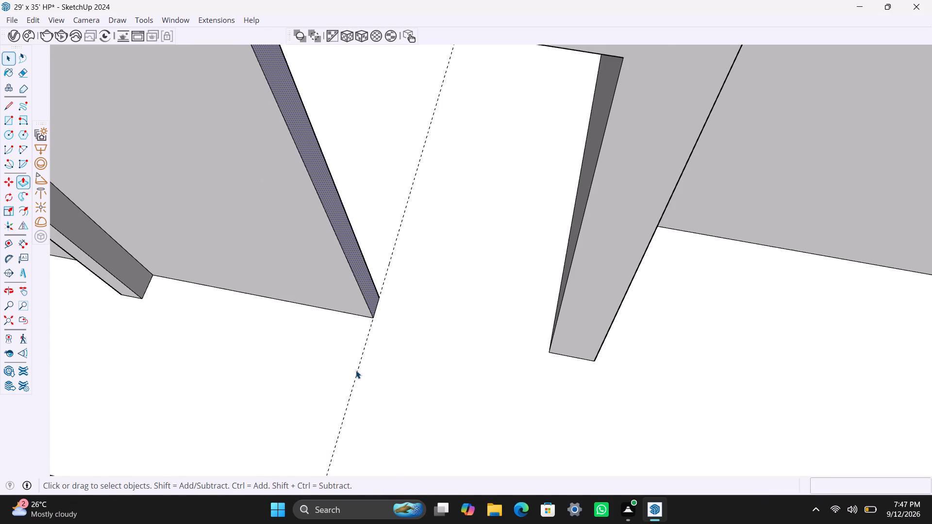
Save the model.
scroll(377, 317, down, 13)
shift+middle_drag(438, 359, 475, 332)
key(ctrl+s)
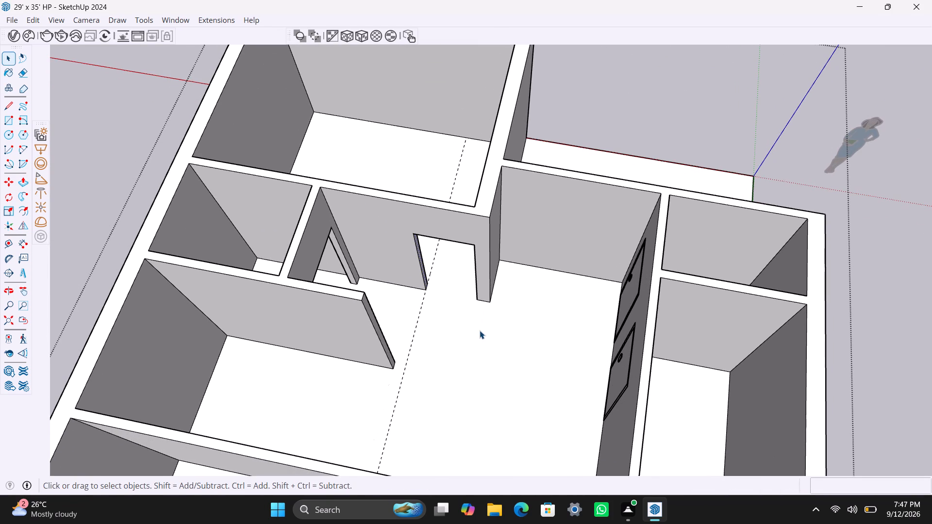
Draw a rectangle filling the narrowed doorway from corner to corner and make it a group.
scroll(478, 341, down, 1)
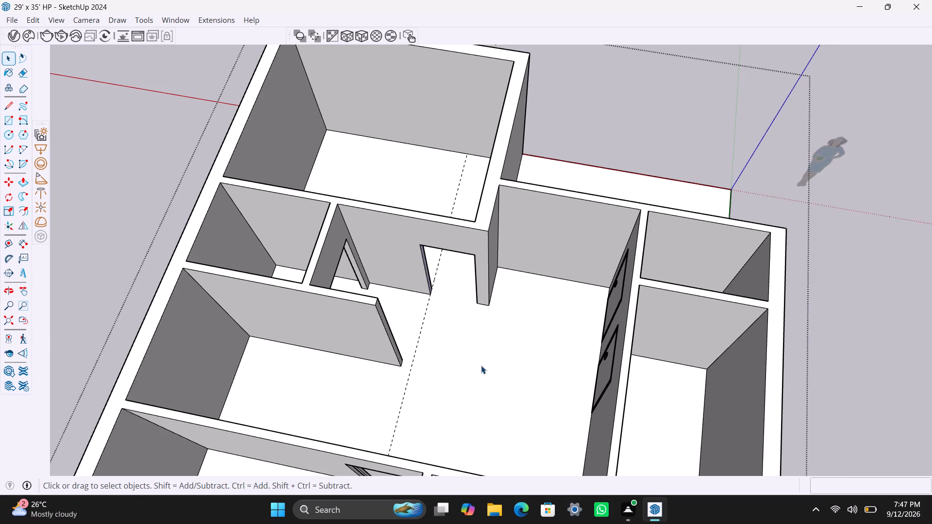
scroll(521, 375, down, 2)
middle_drag(542, 385, 499, 343)
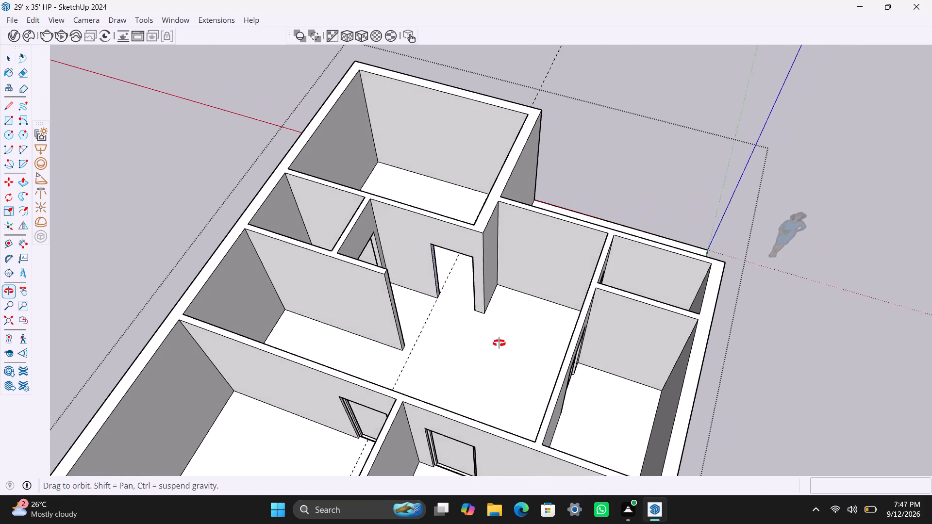
middle_drag(499, 343, 537, 356)
scroll(429, 272, up, 1)
middle_drag(479, 294, 505, 305)
key(r)
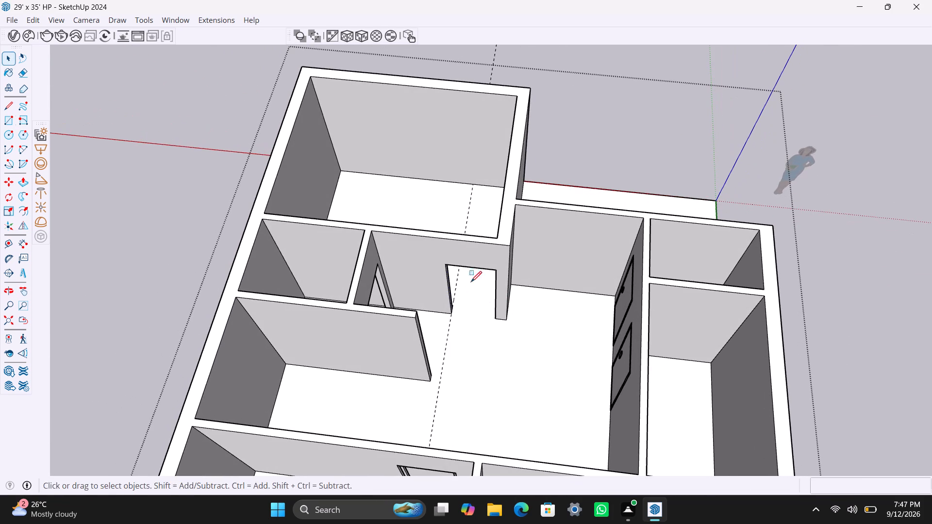
click(448, 263)
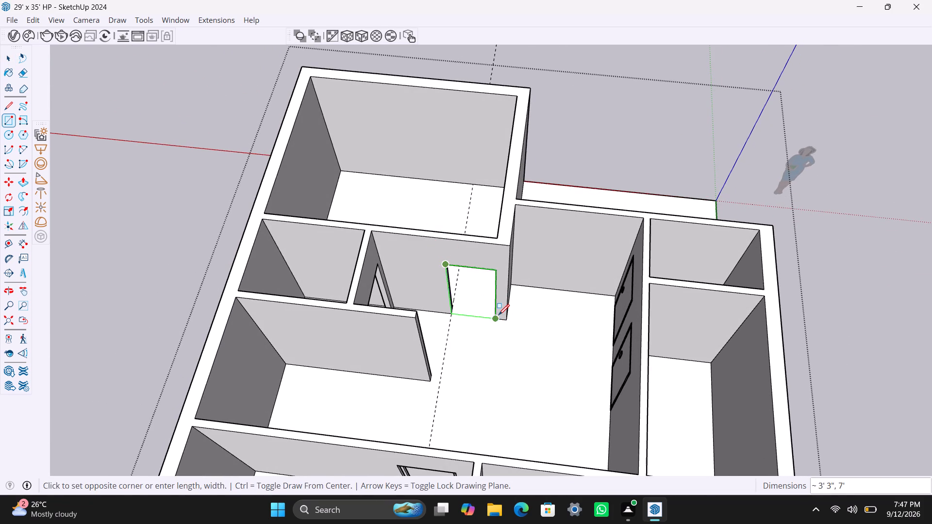
click(499, 315)
key(space)
double_click(492, 296)
right_click(492, 296)
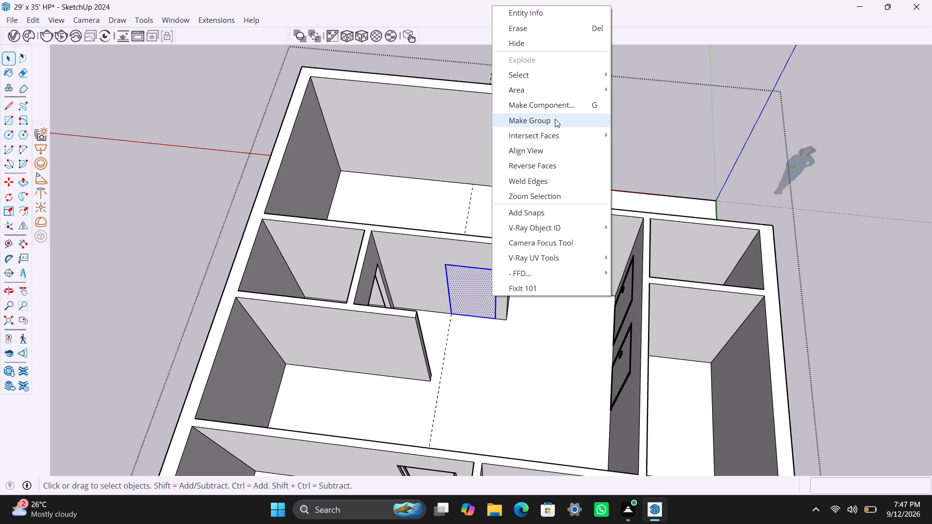
click(555, 119)
Open the doorway group, offset its face 2" inward and delete the inner face to leave a frame outline.
double_click(454, 303)
click(470, 284)
scroll(463, 288, up, 1)
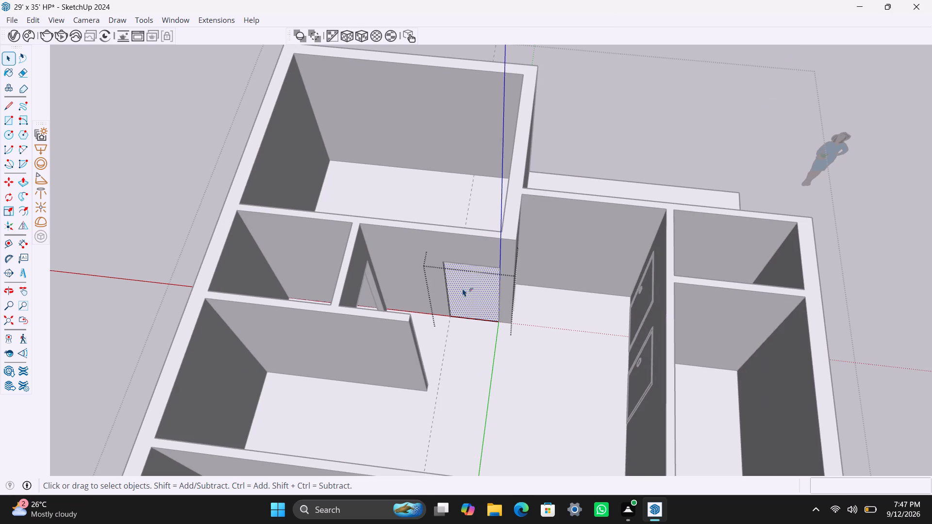
key(f)
click(463, 284)
text(2")
key(Return)
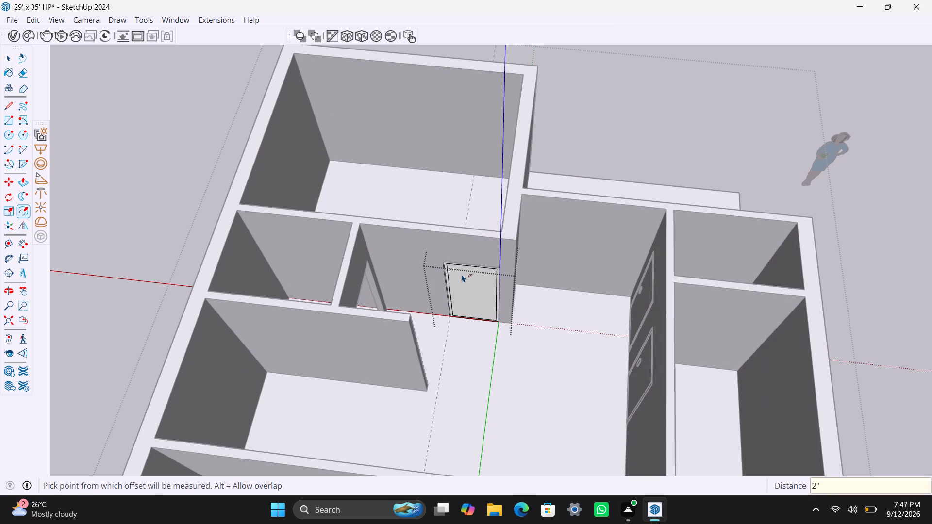
key(space)
click(479, 298)
key(Delete)
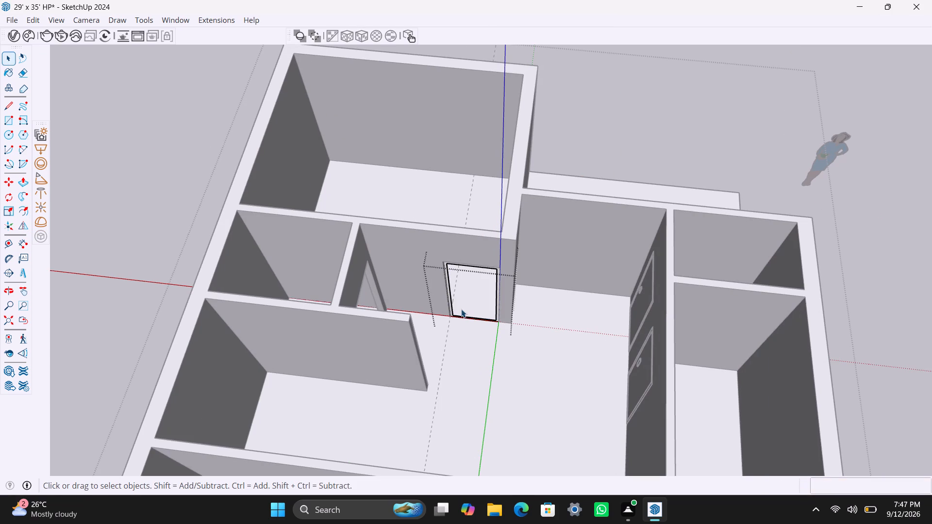
Push/Pull the door frame face 2.5".
scroll(457, 311, up, 10)
click(449, 309)
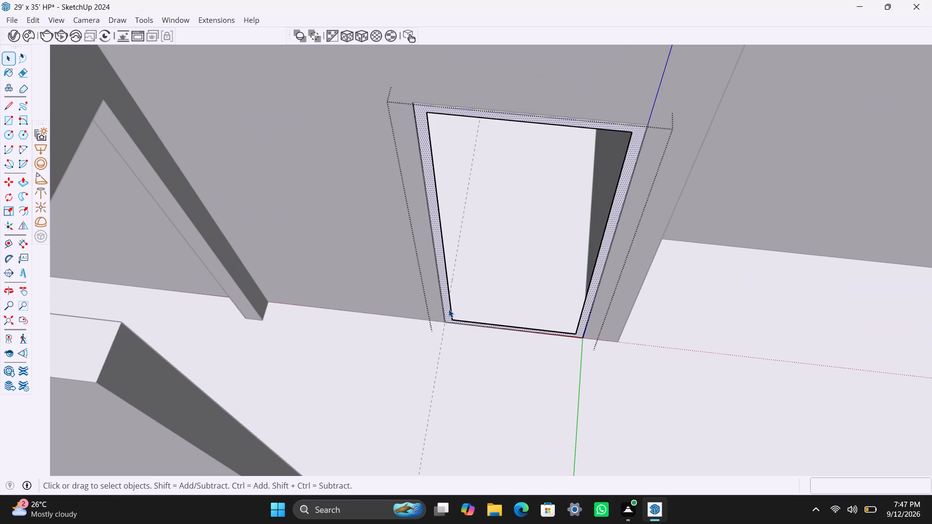
key(p)
click(449, 309)
text(2.4)
key(BackSpace)
text(5")
key(Return)
key(space)
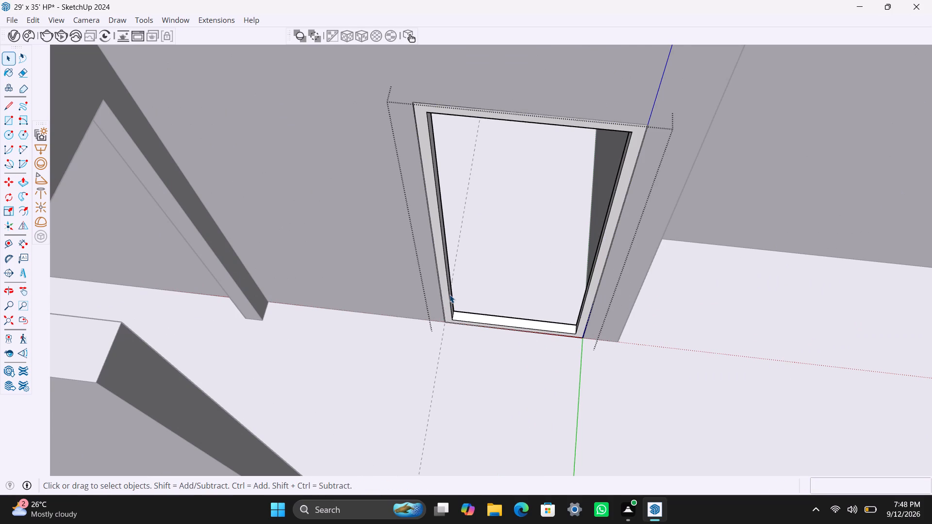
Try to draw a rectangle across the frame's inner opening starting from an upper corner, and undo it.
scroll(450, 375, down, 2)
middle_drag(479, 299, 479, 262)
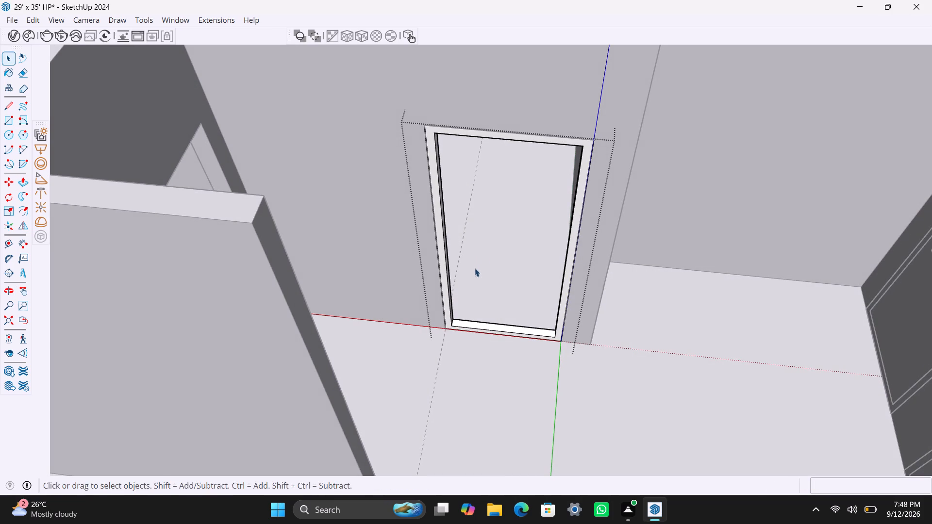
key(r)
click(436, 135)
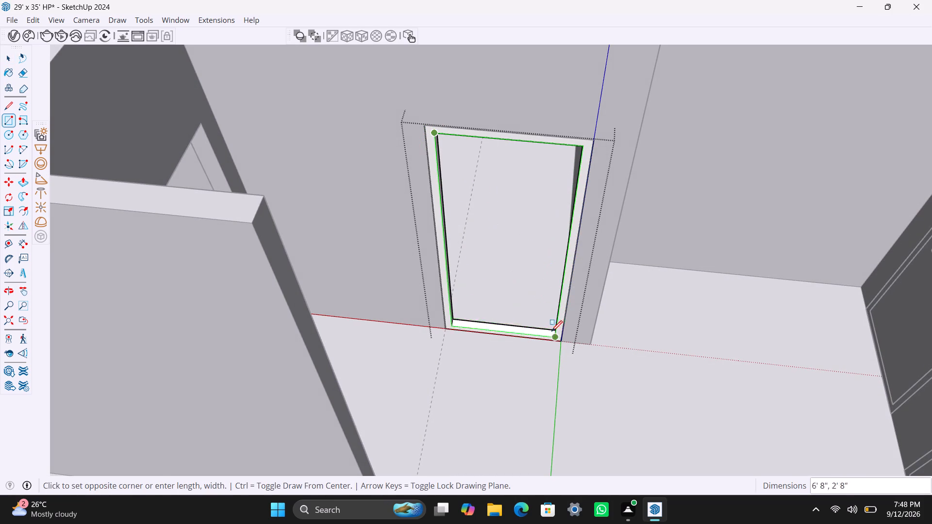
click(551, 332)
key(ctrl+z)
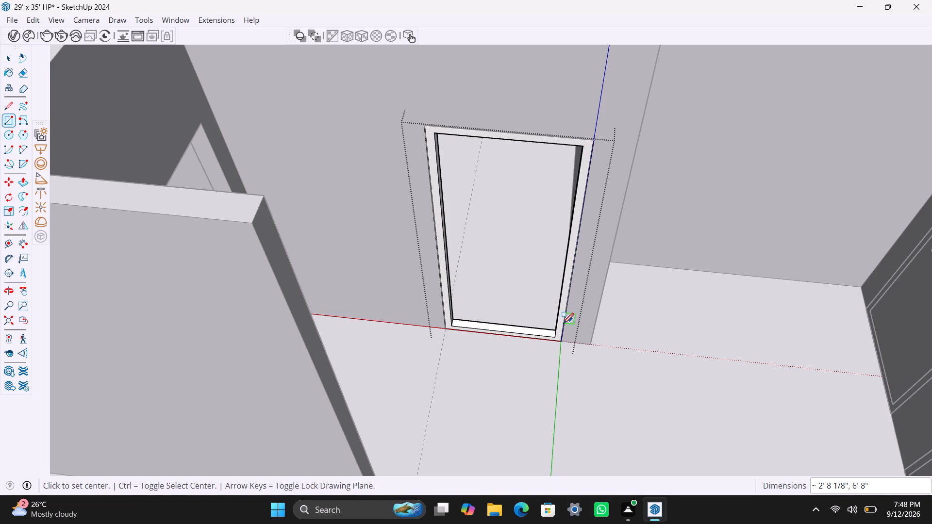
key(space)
Draw a 2' 8" by 6' 8" door panel rectangle from the frame's lower inner corner and make it a group.
key(r)
click(554, 333)
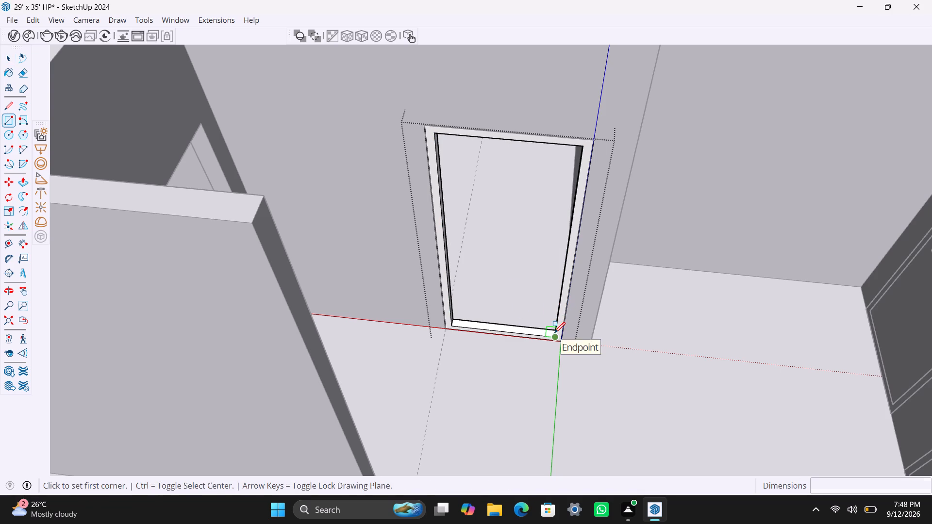
click(438, 137)
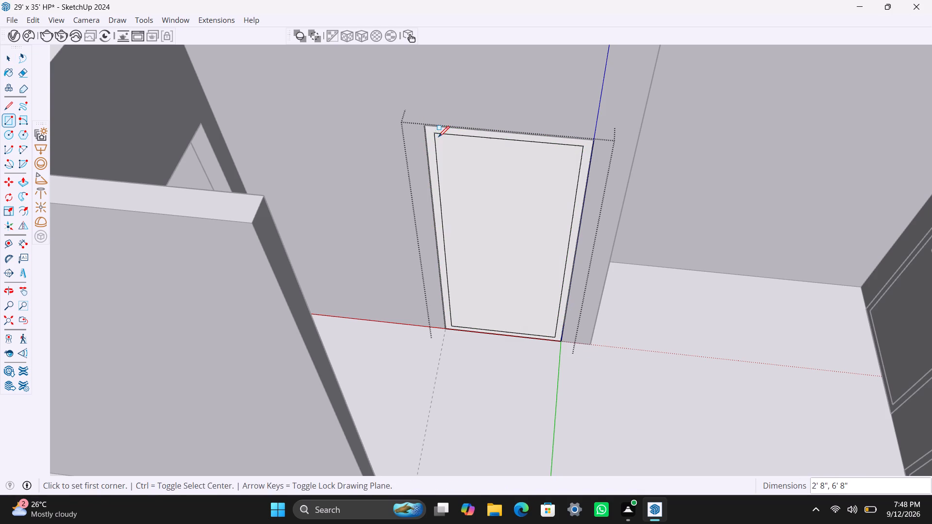
key(space)
double_click(470, 193)
right_click(472, 194)
click(535, 306)
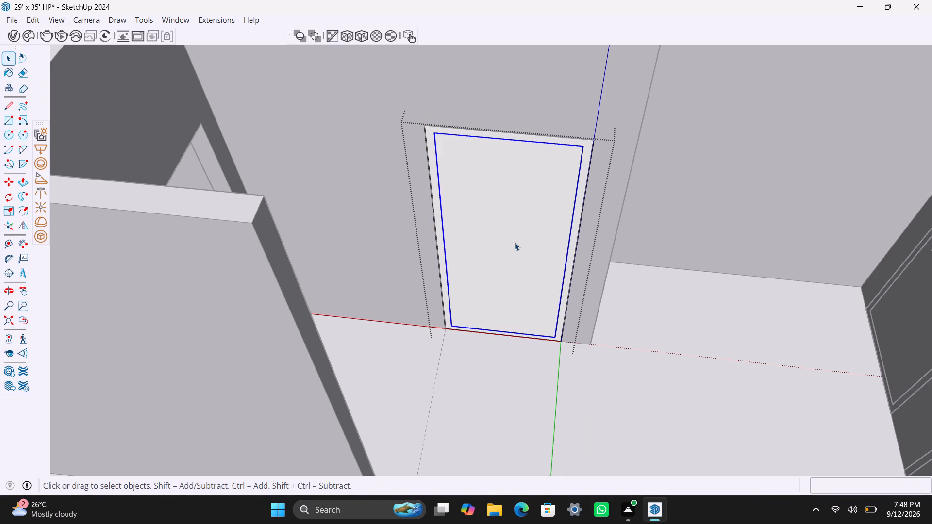
Open the door panel group and Push/Pull its face 18 mm.
triple_click(511, 233)
key(p)
click(511, 231)
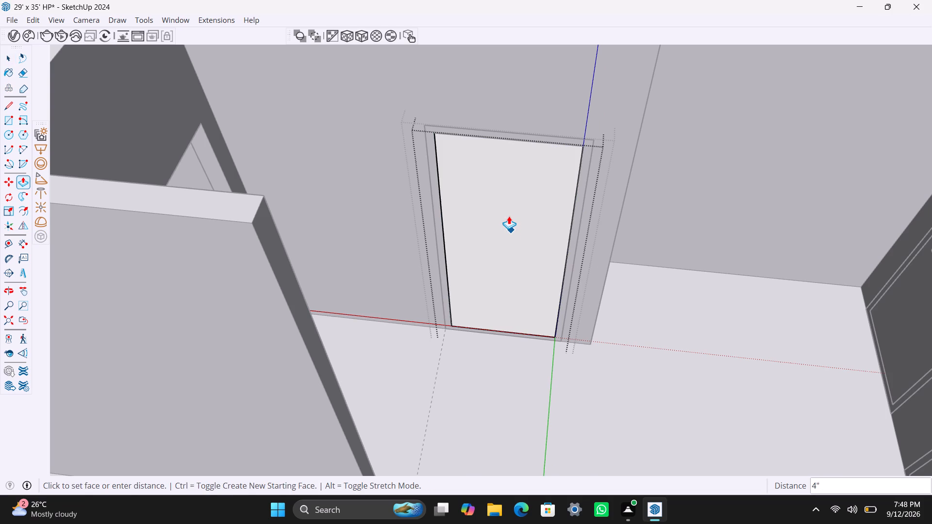
text(18mm)
key(Return)
key(space)
Draw a handle rectangle about 7" tall and 1 3/16" wide near the door panel's side edge and make it a group.
key(r)
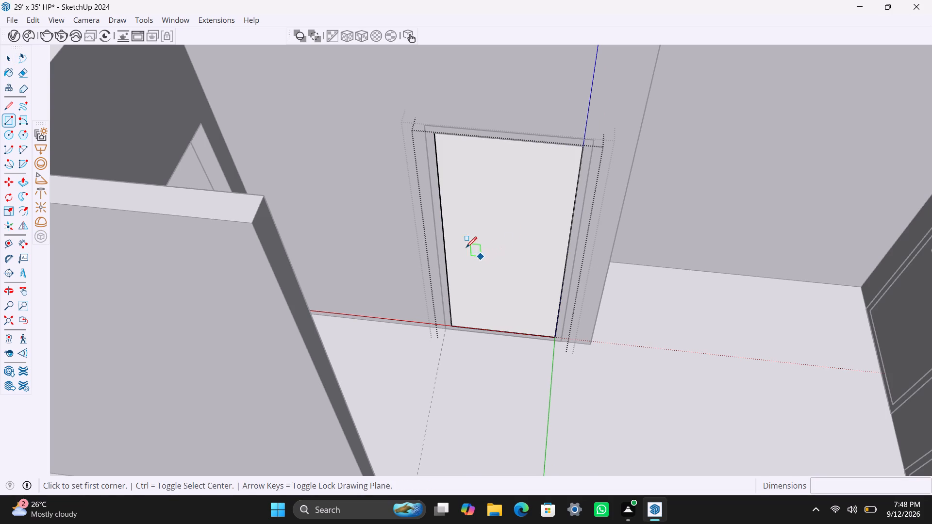
scroll(464, 244, up, 1)
middle_drag(482, 267, 495, 243)
scroll(468, 247, up, 3)
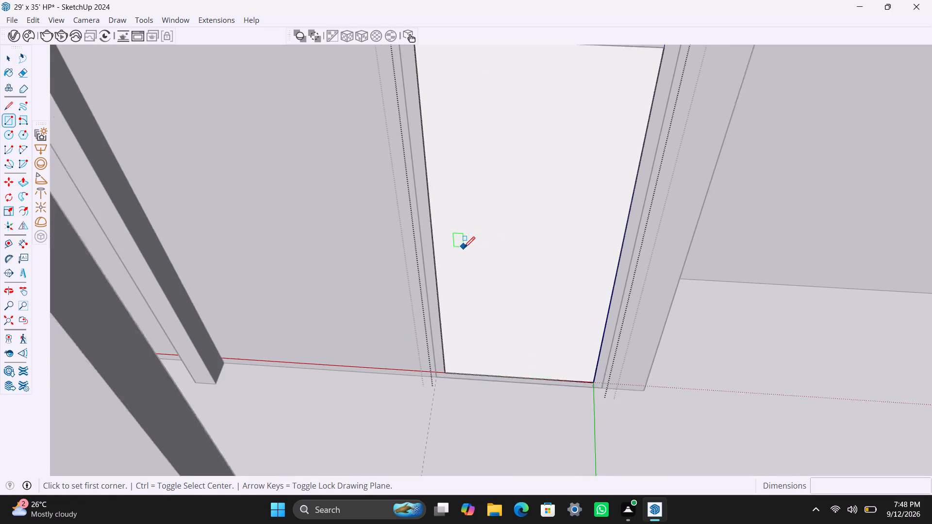
scroll(464, 247, up, 1)
click(451, 218)
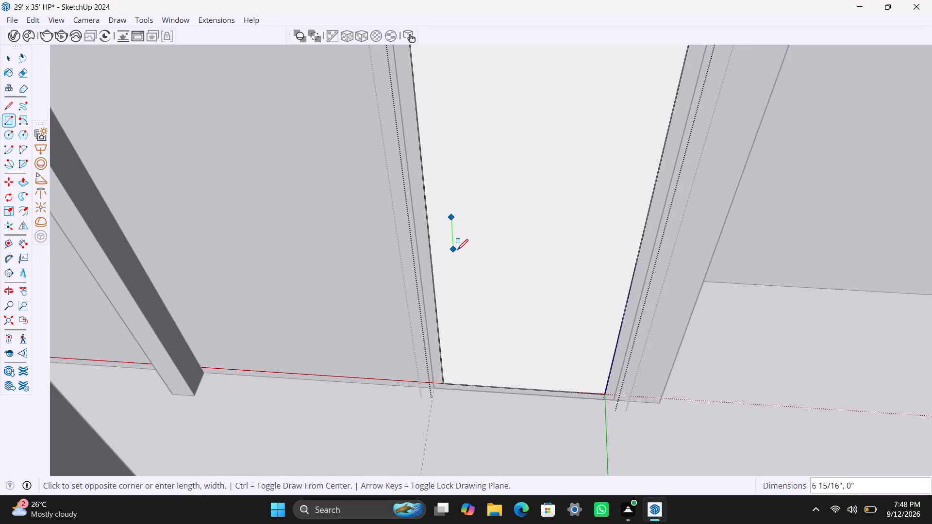
scroll(457, 250, up, 2)
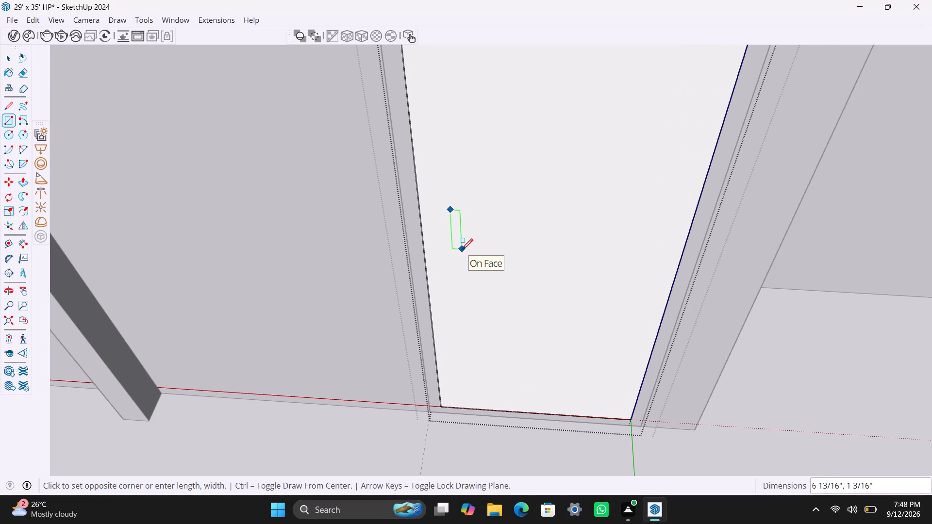
click(462, 249)
key(space)
double_click(459, 231)
right_click(459, 231)
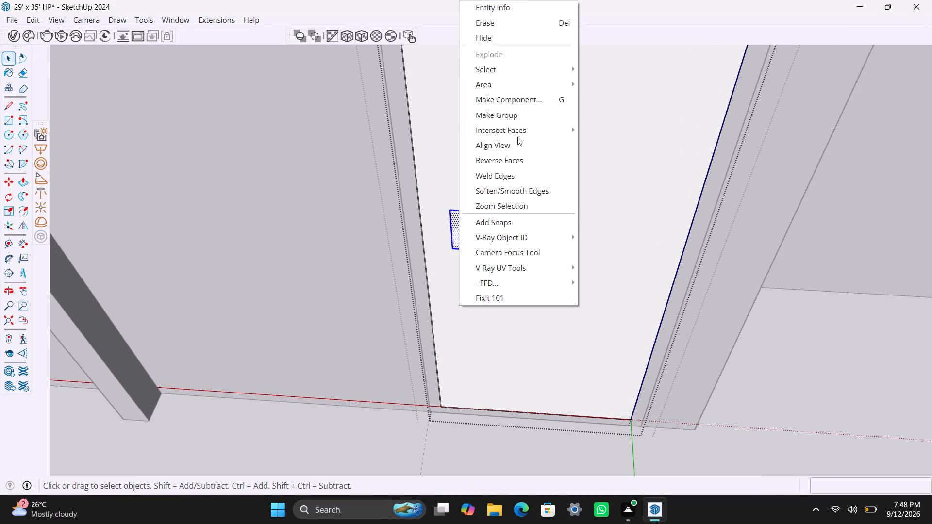
click(517, 113)
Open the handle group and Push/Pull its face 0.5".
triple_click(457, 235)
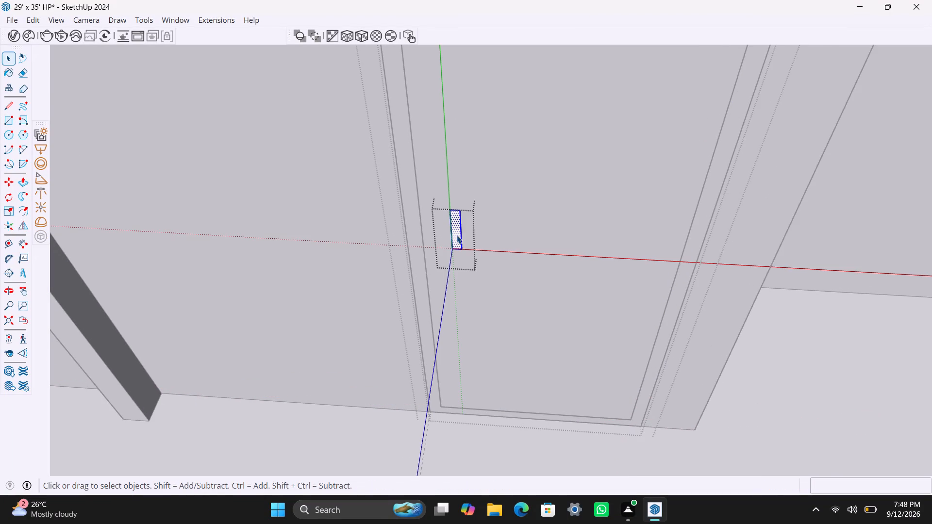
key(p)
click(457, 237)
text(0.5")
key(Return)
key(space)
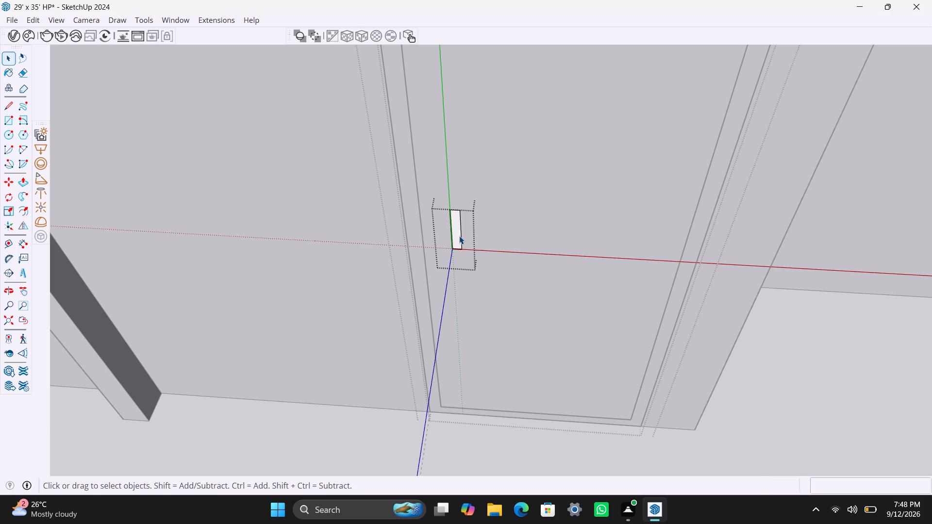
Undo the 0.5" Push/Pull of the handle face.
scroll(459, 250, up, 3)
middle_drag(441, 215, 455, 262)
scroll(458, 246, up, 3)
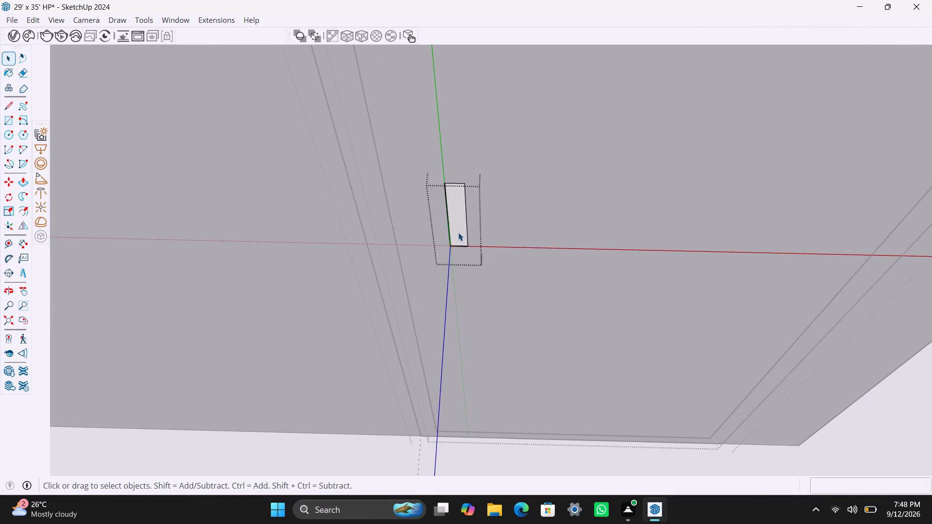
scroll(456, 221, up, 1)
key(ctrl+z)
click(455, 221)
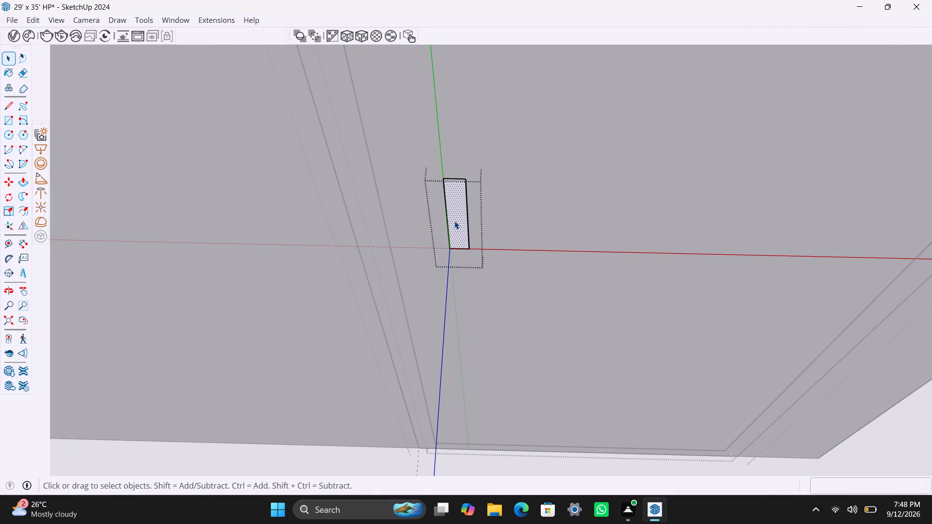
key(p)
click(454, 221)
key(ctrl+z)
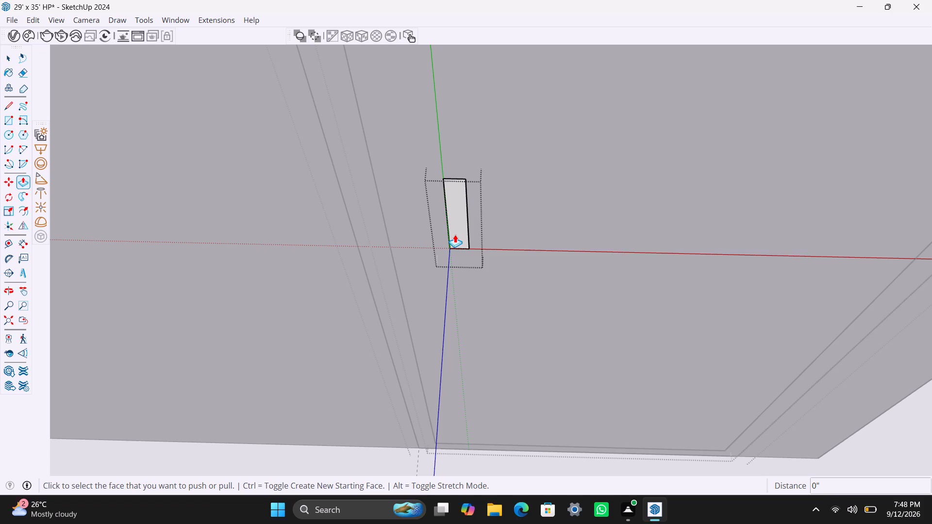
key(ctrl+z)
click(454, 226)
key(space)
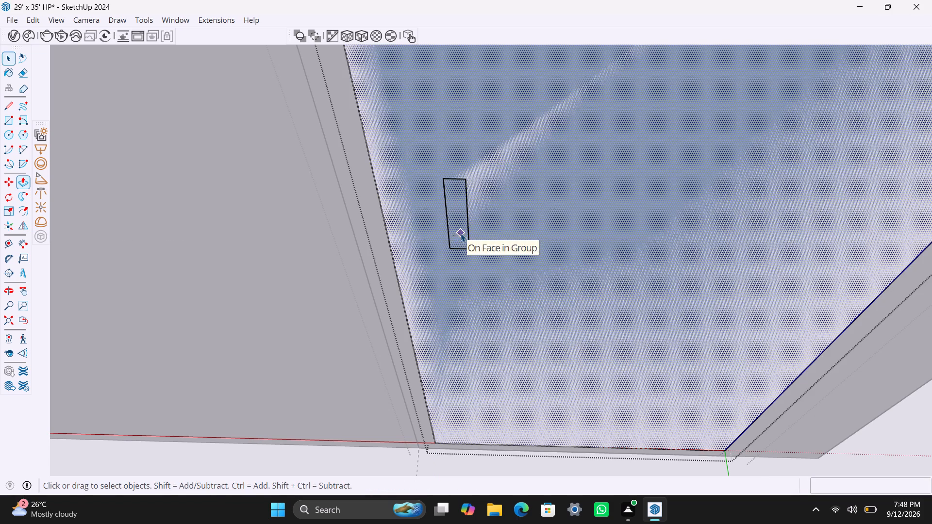
Open the handle group, Push/Pull its face 0.5", and close the handle and door groups.
click(462, 233)
triple_click(462, 233)
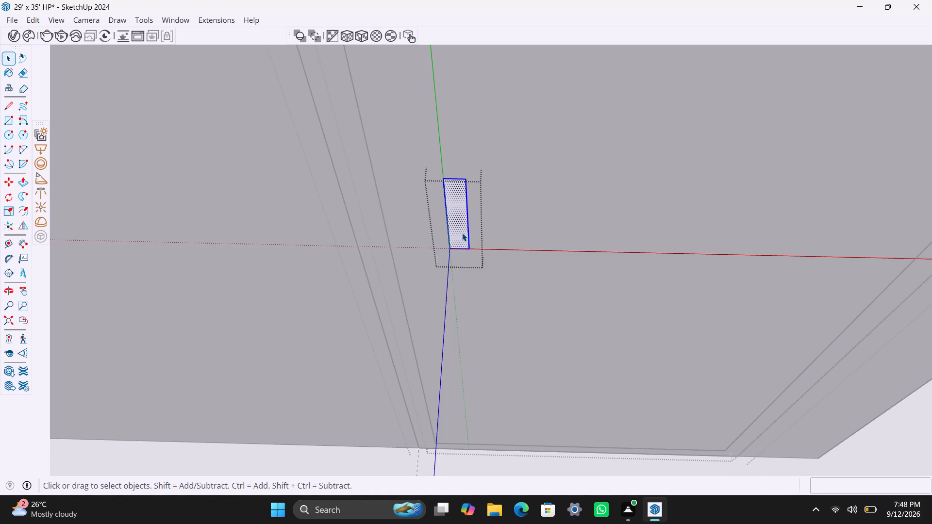
key(p)
click(463, 232)
text(0.5")
key(Return)
key(space)
scroll(463, 241, down, 3)
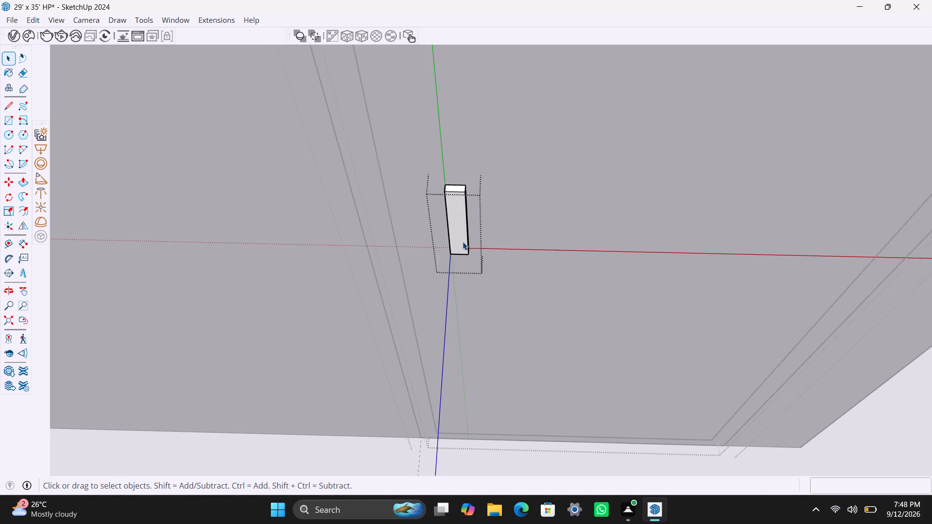
scroll(463, 242, down, 18)
click(611, 370)
scroll(662, 325, down, 5)
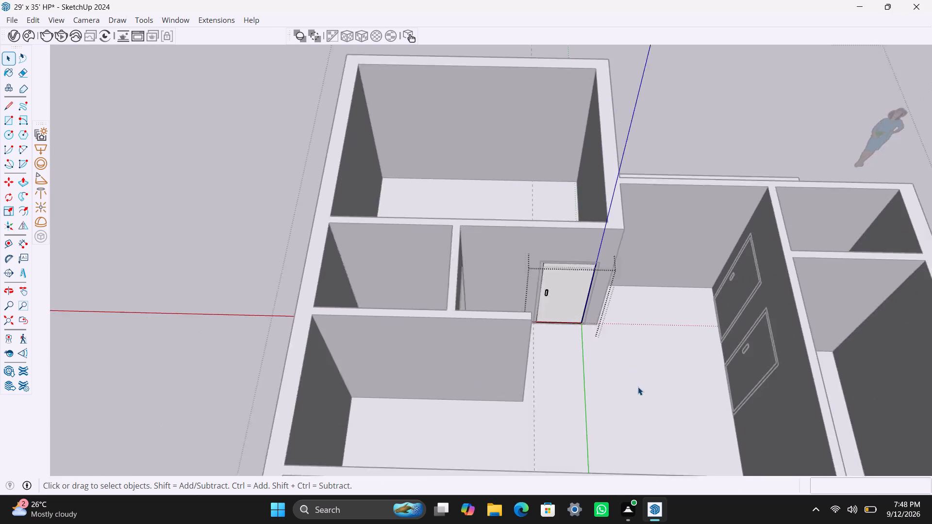
middle_drag(638, 386, 419, 395)
triple_click(739, 225)
click(763, 211)
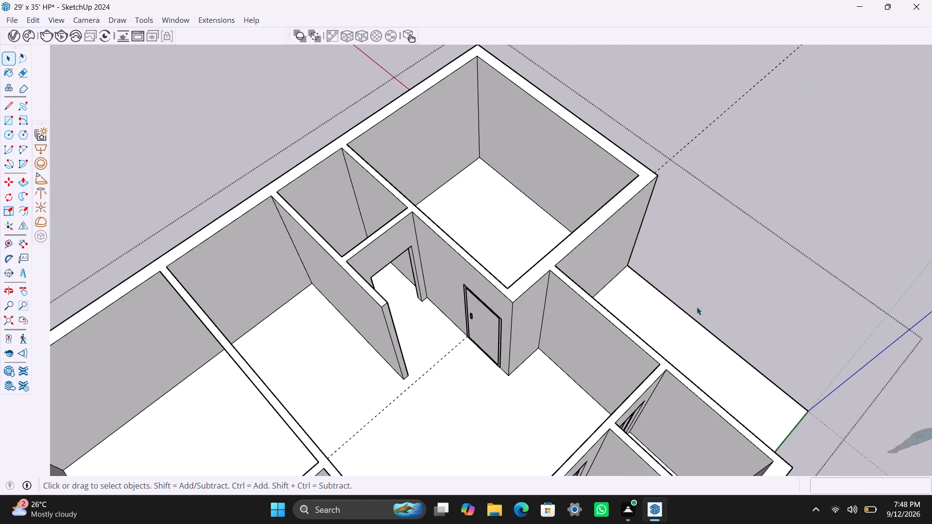
Draw a rectangle filling the empty door opening at the end of the short passage and make it a group.
scroll(686, 308, down, 4)
middle_drag(518, 377, 304, 351)
scroll(458, 267, up, 3)
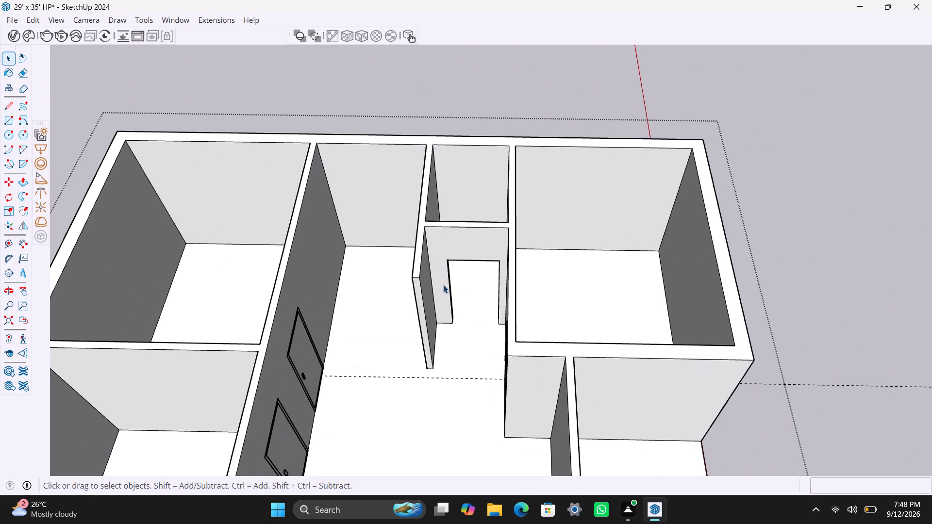
middle_drag(443, 286, 443, 278)
scroll(459, 250, up, 1)
key(r)
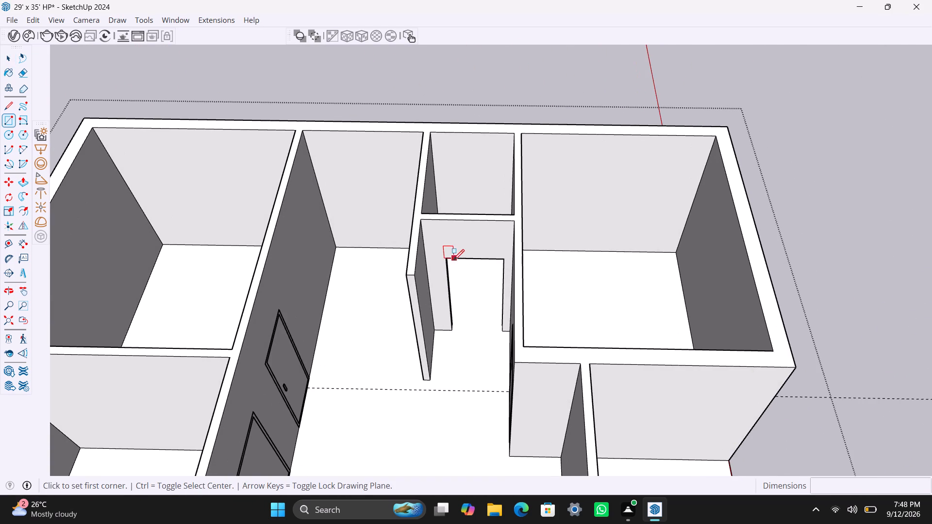
click(452, 257)
click(500, 331)
key(space)
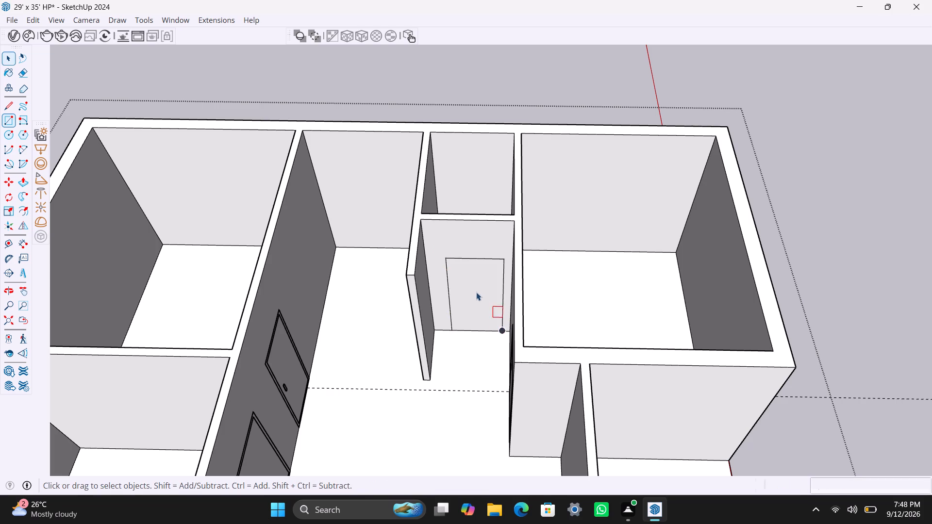
double_click(476, 291)
right_click(476, 291)
click(514, 121)
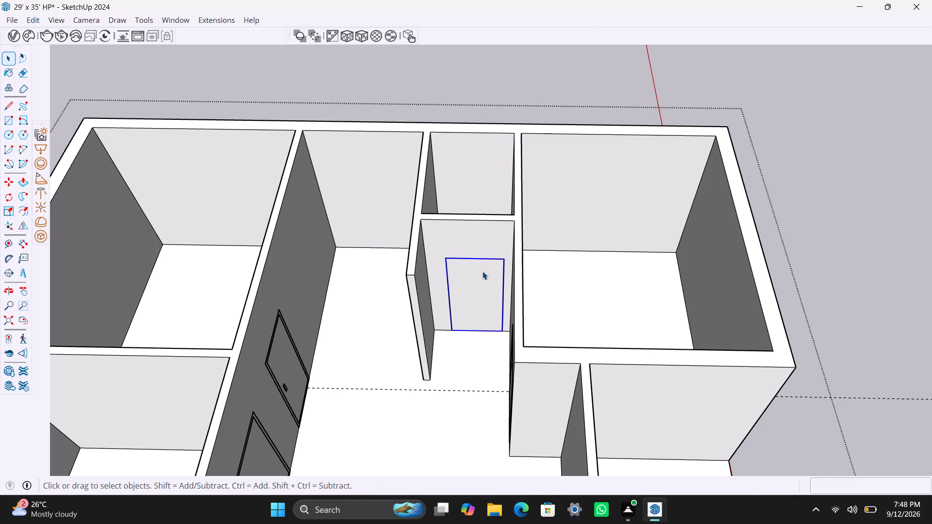
Open the new door group, offset its outline 2" inward and delete the inner face to leave a frame.
scroll(464, 283, up, 2)
triple_click(463, 284)
key(f)
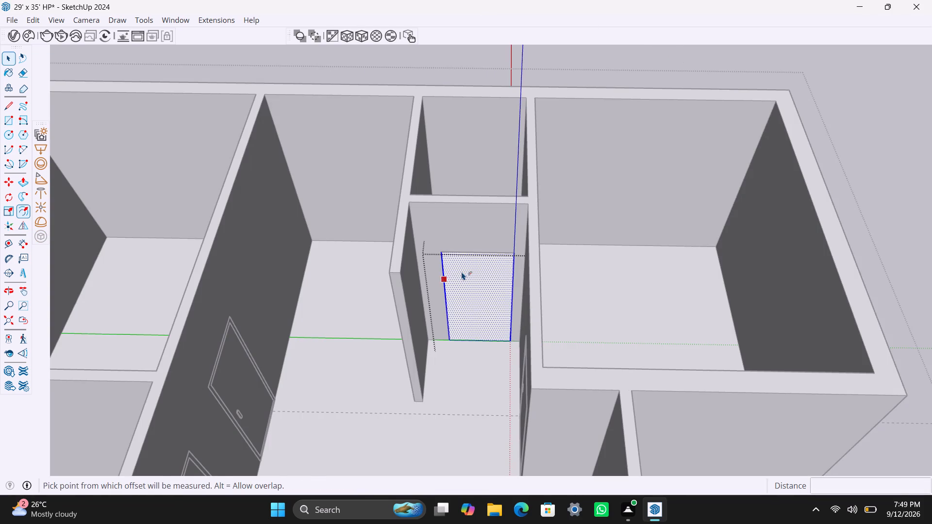
click(462, 272)
text(2")
key(Return)
key(space)
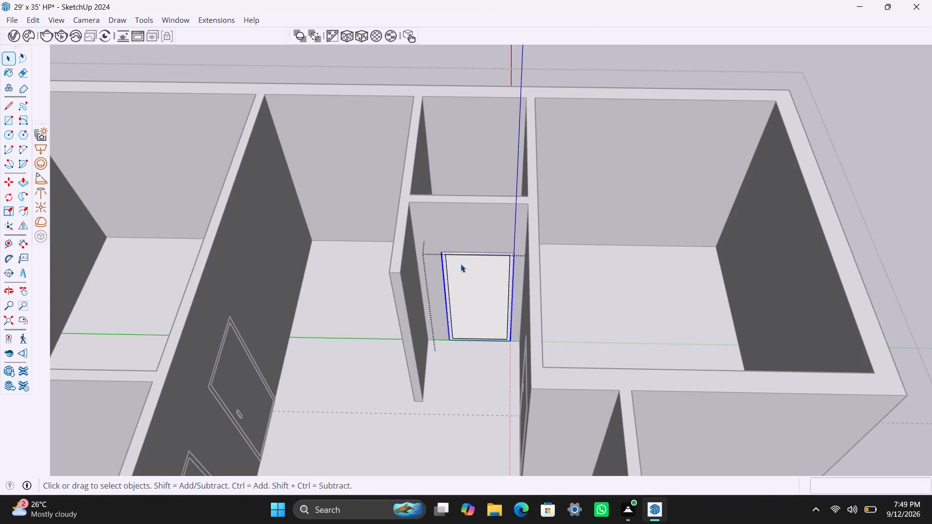
click(467, 273)
key(Delete)
Push/Pull the passage door's frame face 2.5".
scroll(456, 322, up, 4)
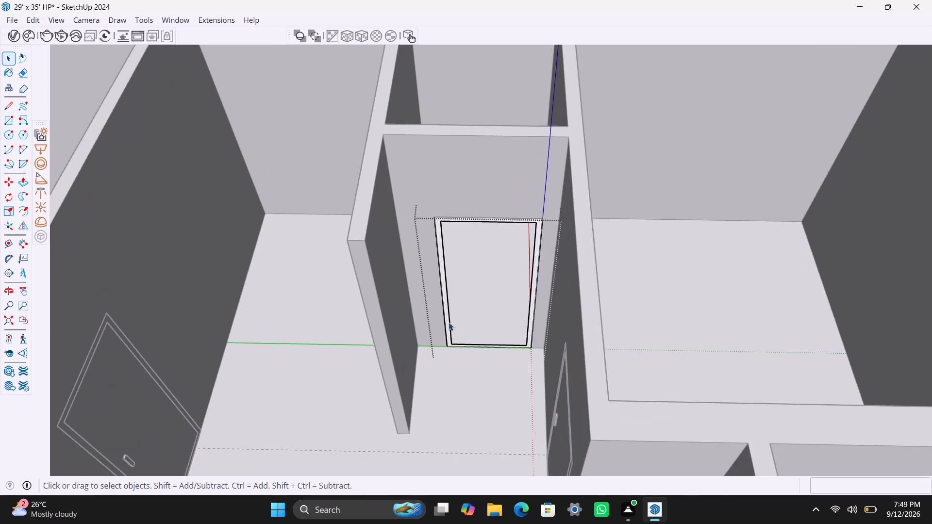
scroll(449, 322, up, 4)
click(448, 316)
key(p)
click(448, 316)
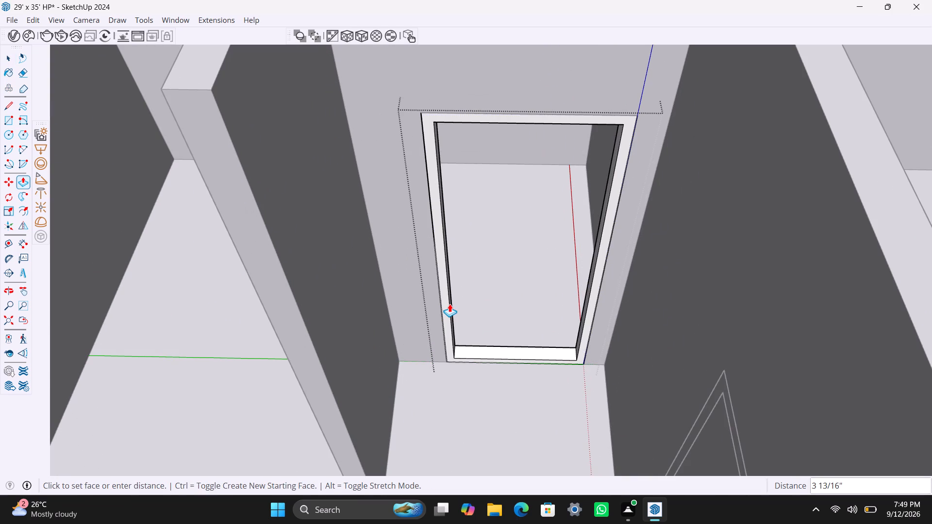
text(2.5")
key(Return)
key(space)
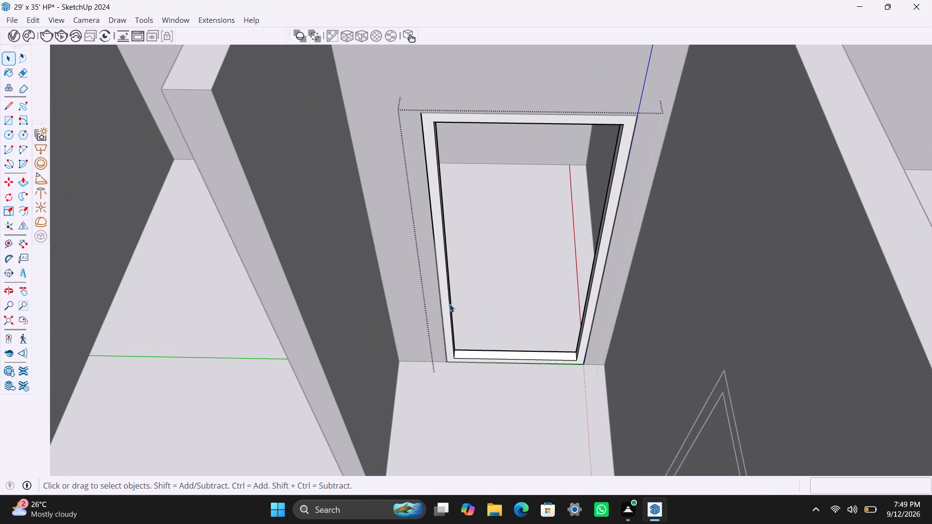
Draw a door panel rectangle across the inside of the frame and make it a group.
scroll(463, 311, down, 1)
key(r)
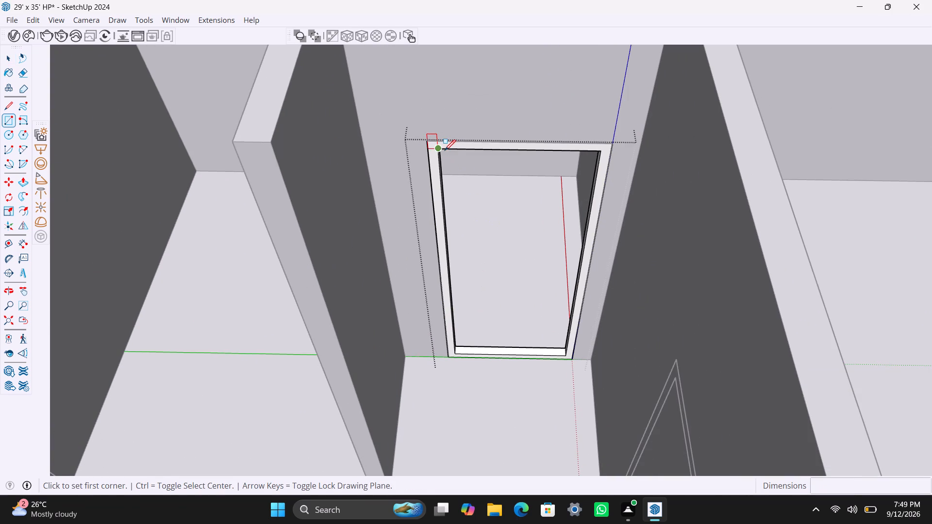
click(445, 150)
click(567, 357)
key(space)
double_click(521, 277)
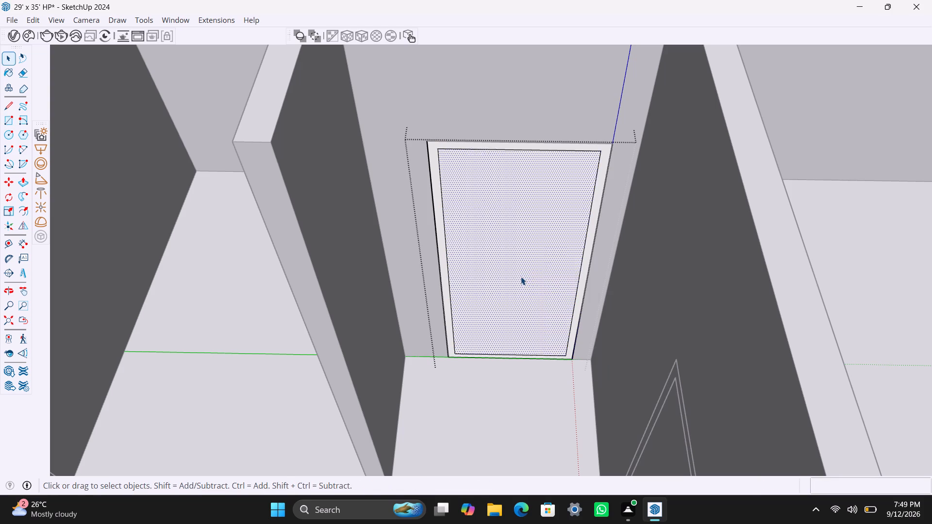
right_click(521, 277)
click(582, 121)
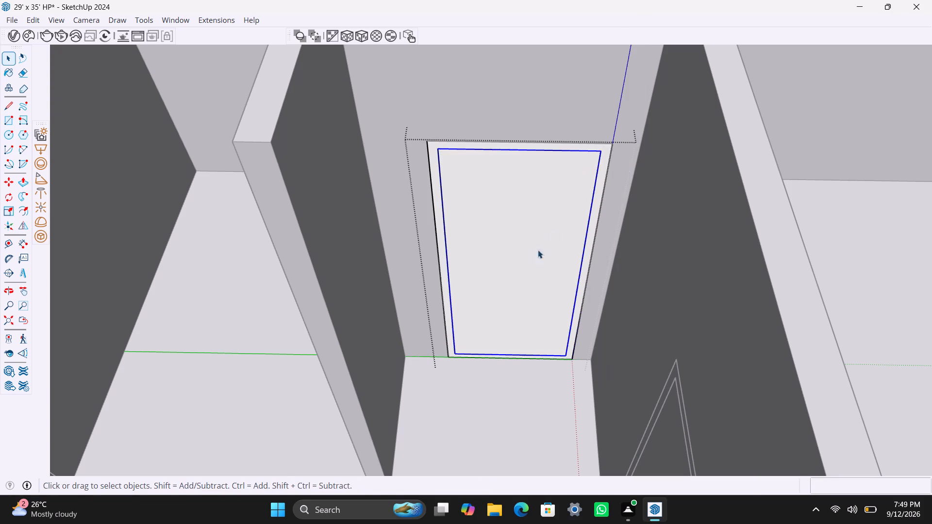
Open the door panel group and Push/Pull its face 18 mm.
double_click(523, 260)
key(p)
click(523, 260)
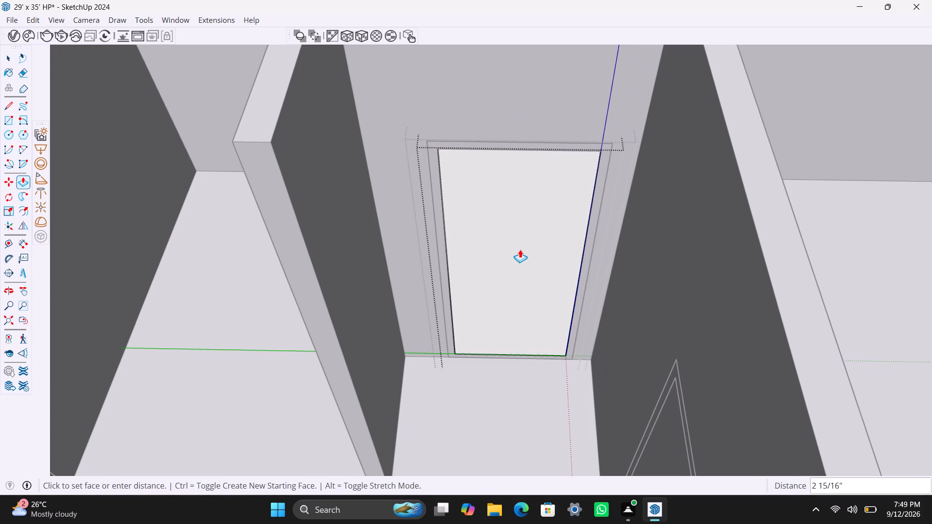
key(1)
text(8mm)
key(Return)
key(space)
Draw a small upright handle rectangle near the door panel's side edge and make it a group.
scroll(519, 276, down, 2)
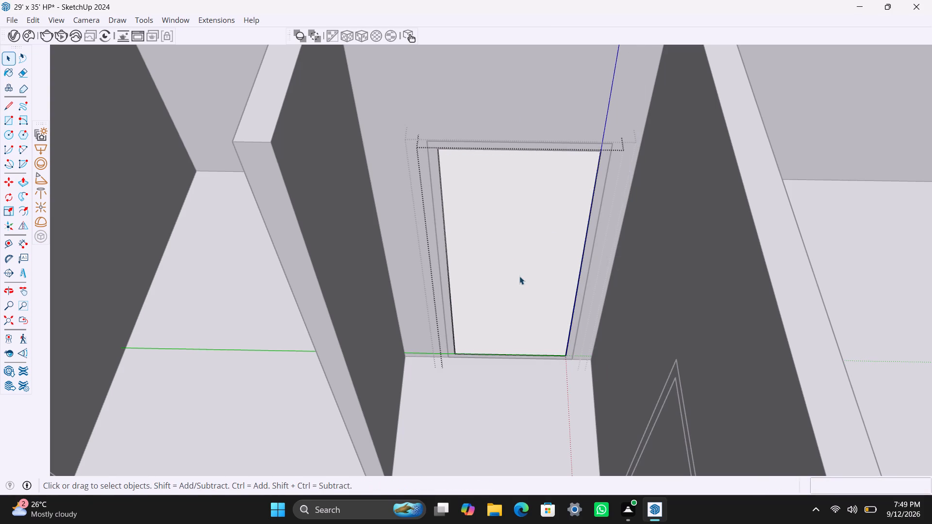
scroll(519, 276, down, 8)
middle_drag(524, 275, 522, 262)
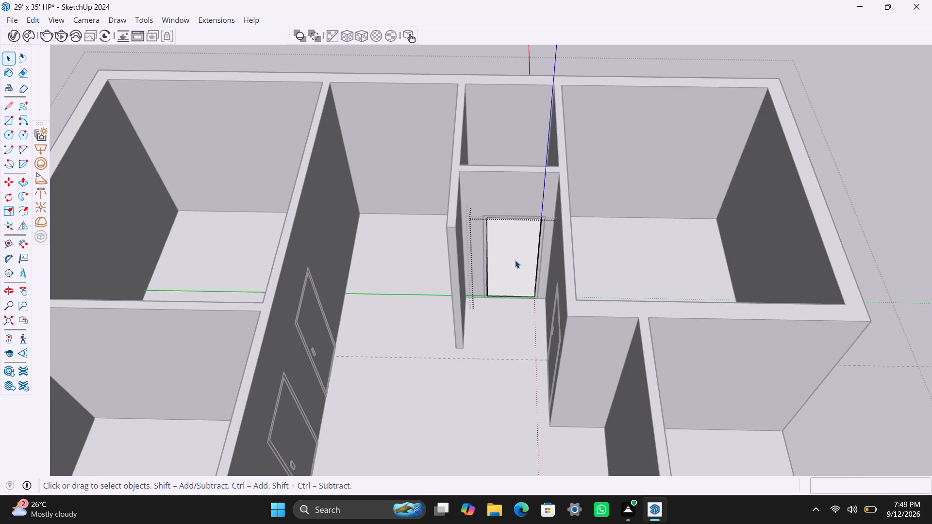
scroll(515, 260, up, 2)
middle_drag(504, 260, 512, 236)
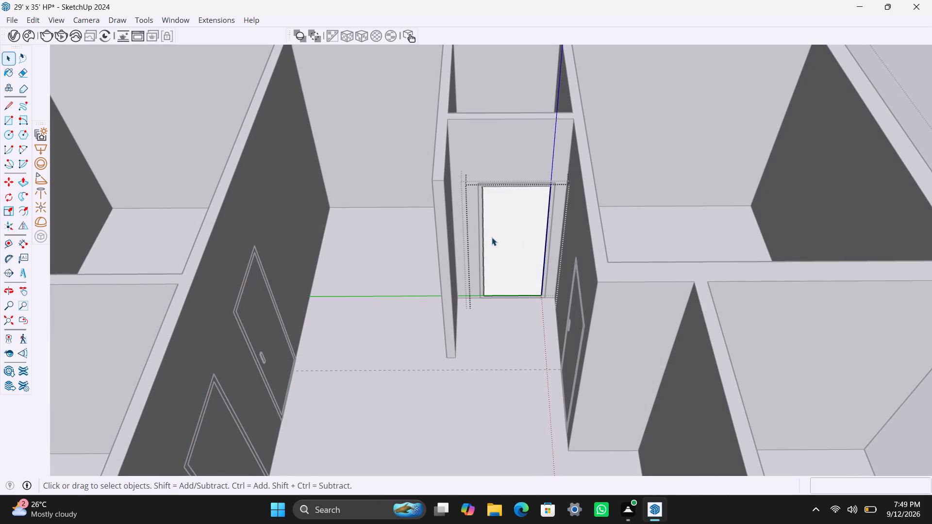
scroll(490, 229, down, 1)
shift+middle_drag(486, 235, 478, 293)
scroll(478, 282, up, 2)
middle_drag(478, 267, 475, 247)
scroll(510, 291, up, 4)
middle_drag(483, 311, 494, 303)
key(r)
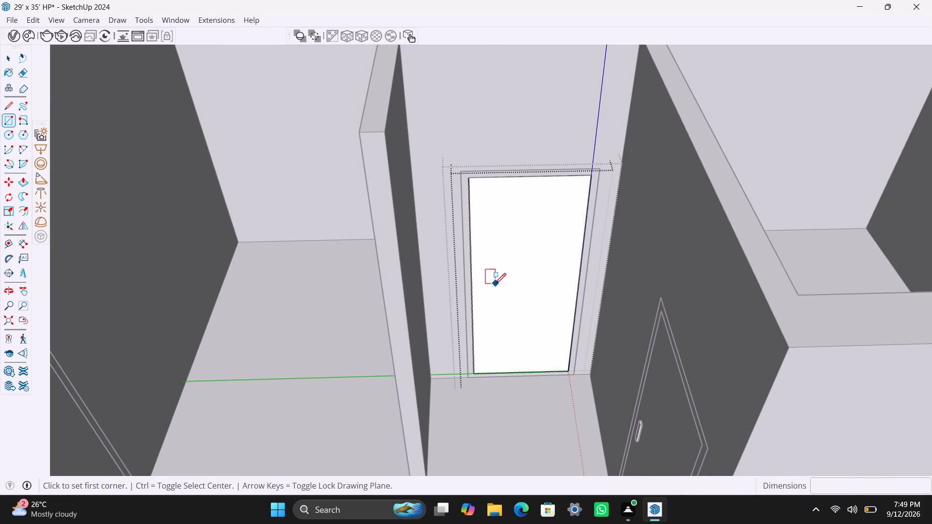
scroll(485, 295, up, 2)
click(487, 285)
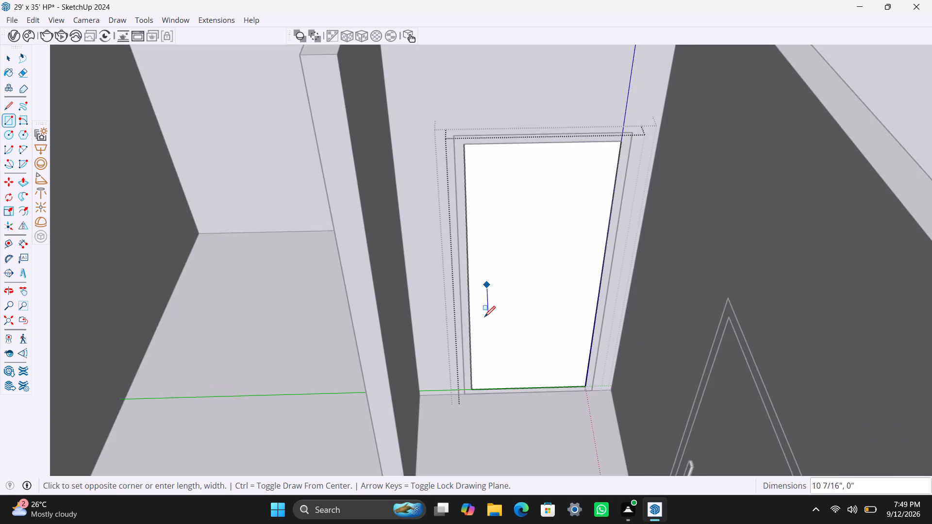
scroll(484, 317, up, 6)
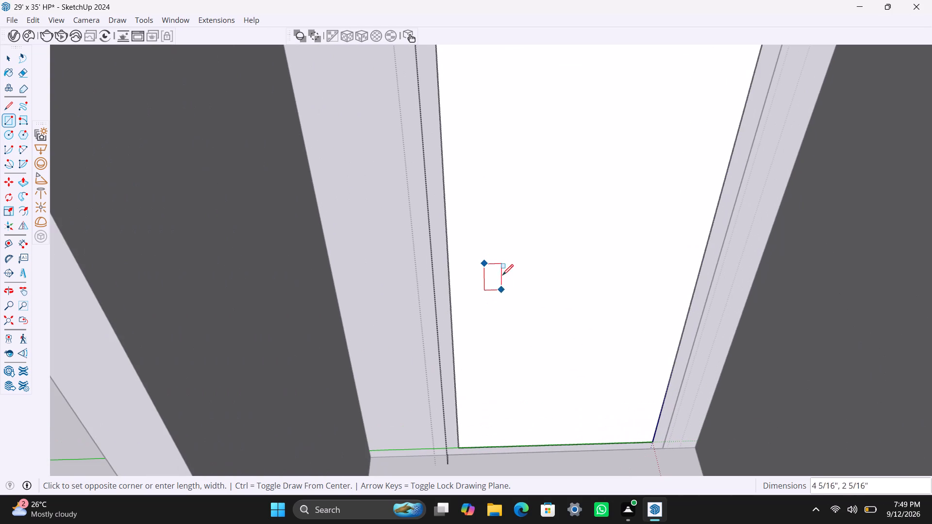
click(496, 298)
key(space)
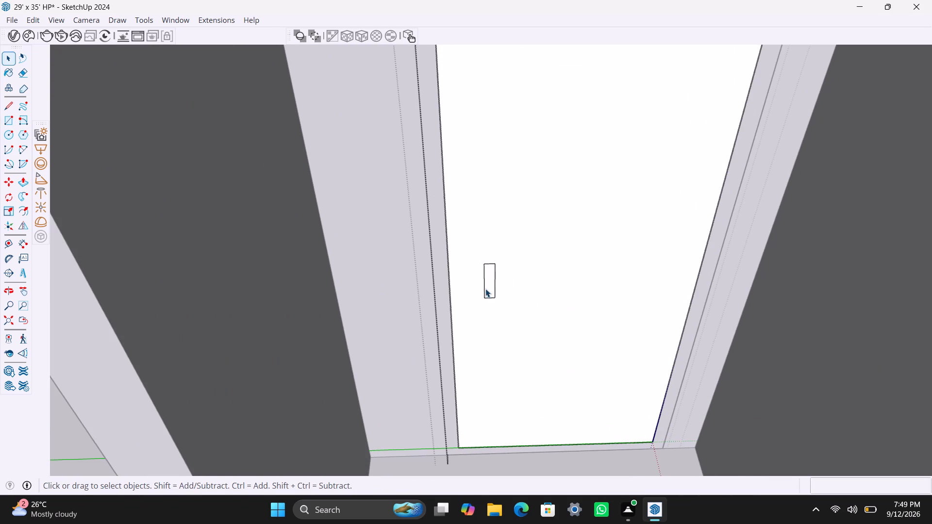
double_click(491, 286)
right_click(491, 286)
click(533, 117)
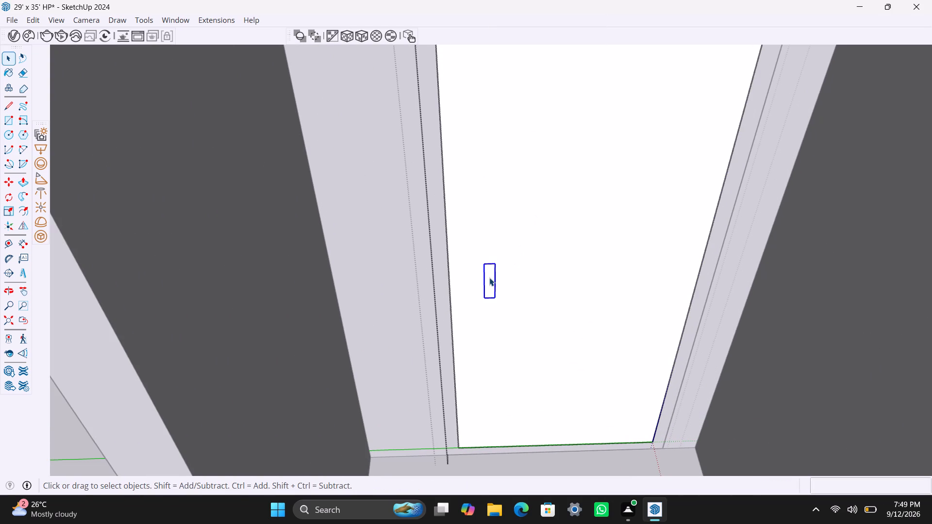
Open the handle group, Push/Pull its face 0.5", and close the handle and door groups.
triple_click(489, 278)
key(p)
click(489, 278)
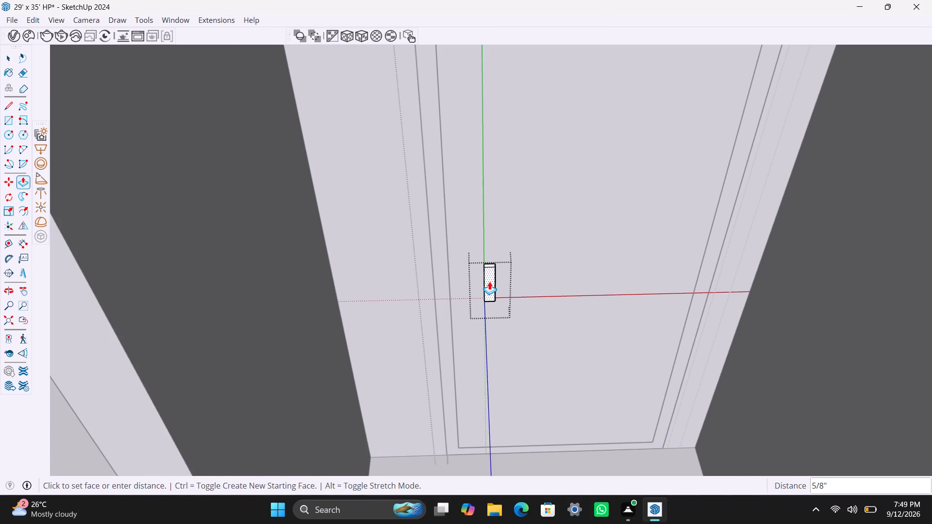
text(0.5")
key(Return)
key(space)
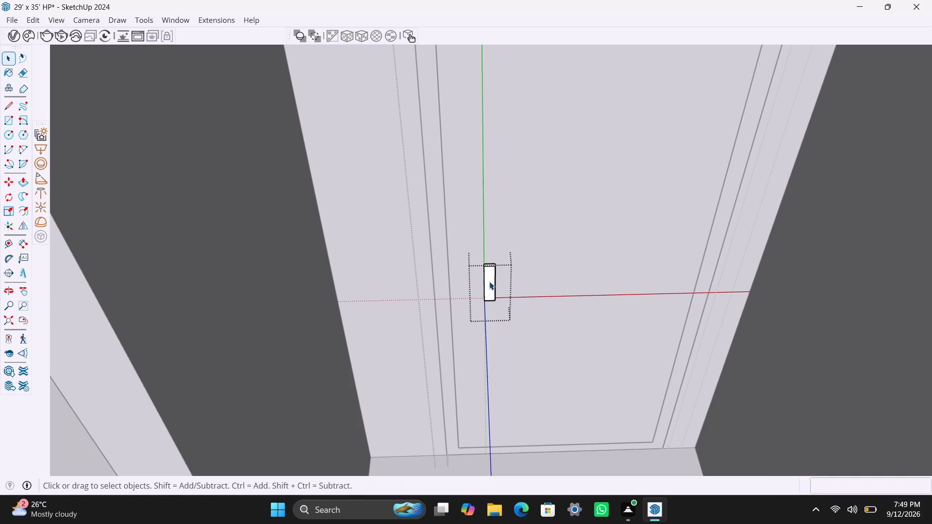
scroll(486, 294, down, 14)
click(645, 123)
scroll(628, 225, down, 4)
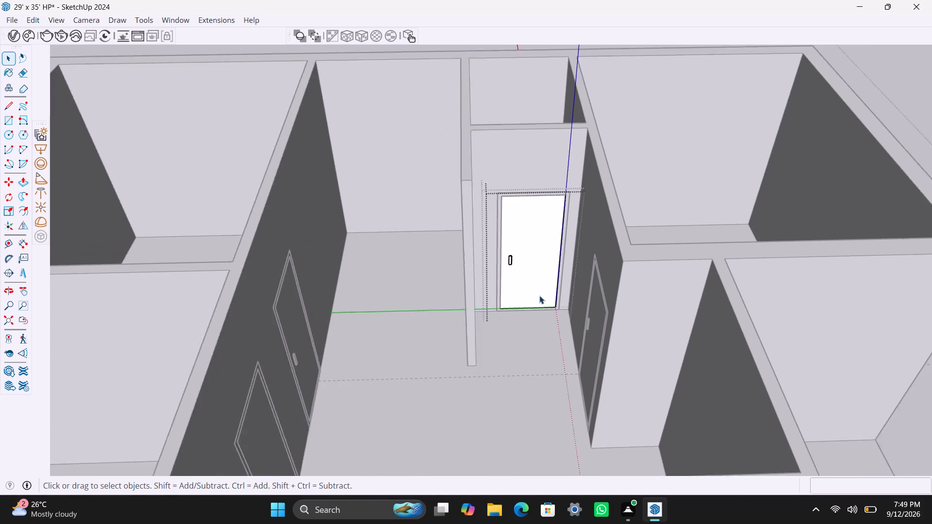
double_click(678, 53)
click(680, 65)
Examine the doors and door openings around the house from several angles.
scroll(685, 181, down, 3)
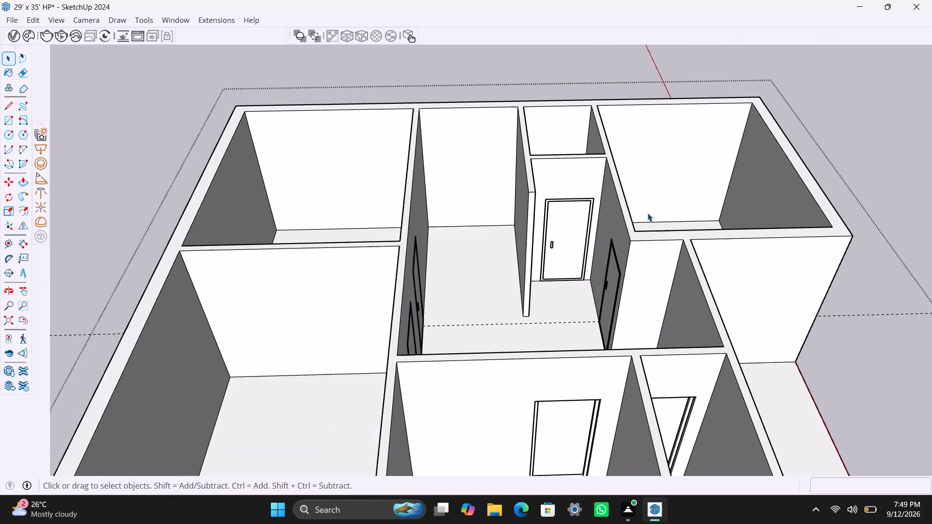
shift+middle_drag(584, 251, 549, 206)
click(795, 156)
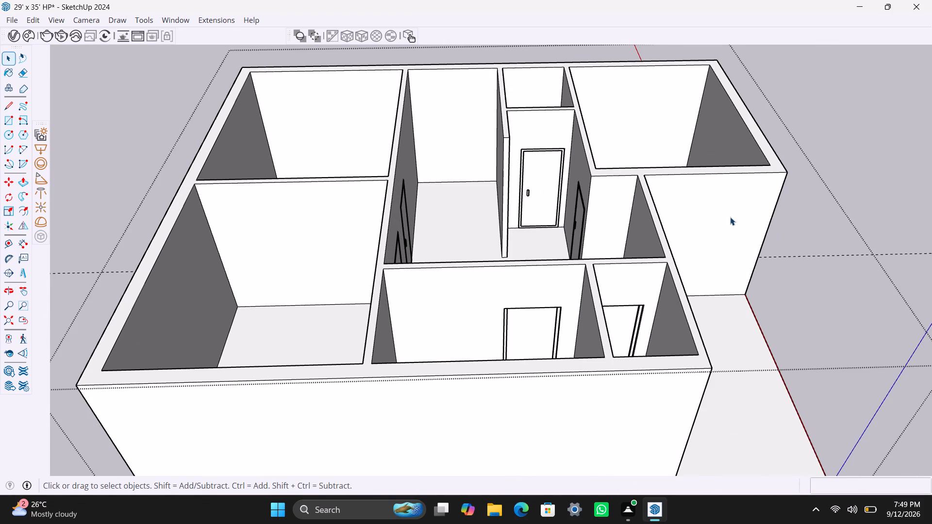
scroll(699, 276, down, 3)
middle_drag(751, 307, 138, 301)
scroll(495, 303, down, 4)
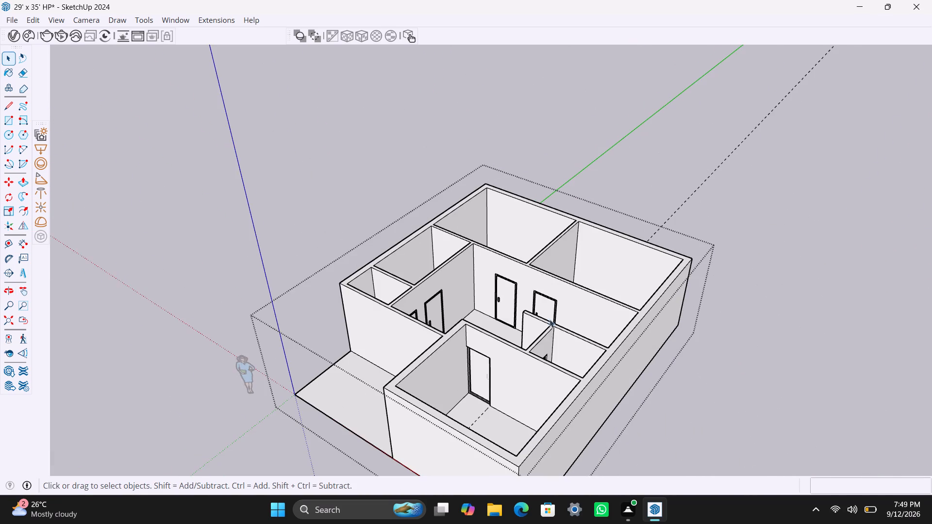
scroll(536, 346, up, 1)
middle_drag(537, 359, 620, 337)
scroll(546, 345, up, 2)
middle_drag(581, 375, 624, 380)
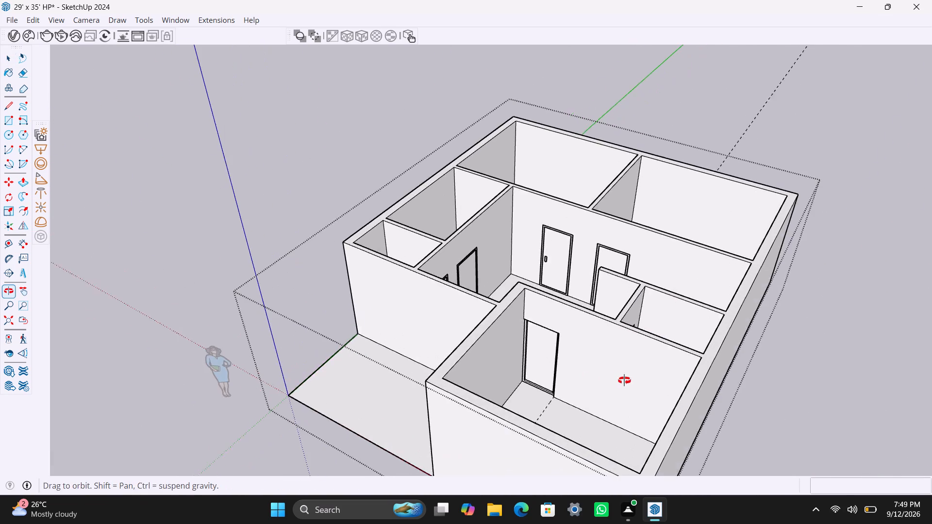
Close the house group and run the FixIt 101 cleanup on it.
middle_drag(624, 380, 679, 375)
scroll(662, 305, down, 3)
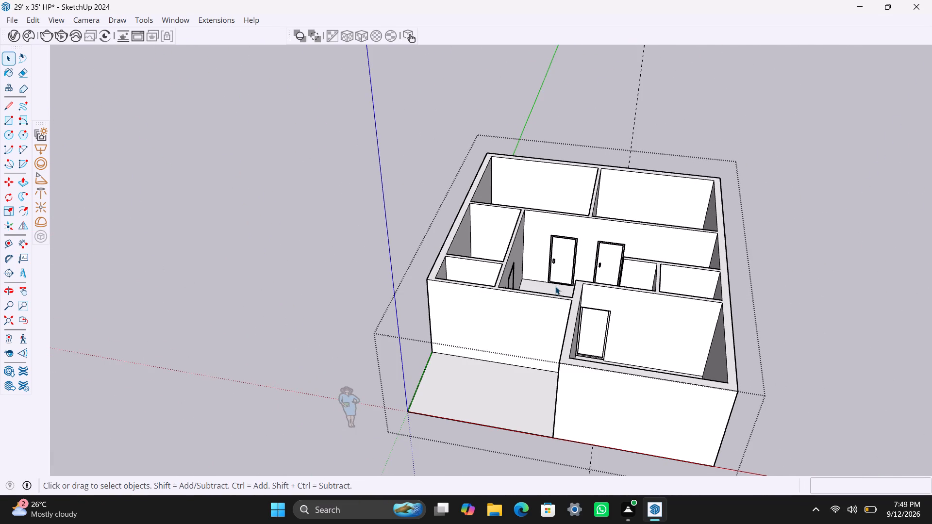
scroll(550, 259, down, 3)
middle_drag(488, 303, 525, 321)
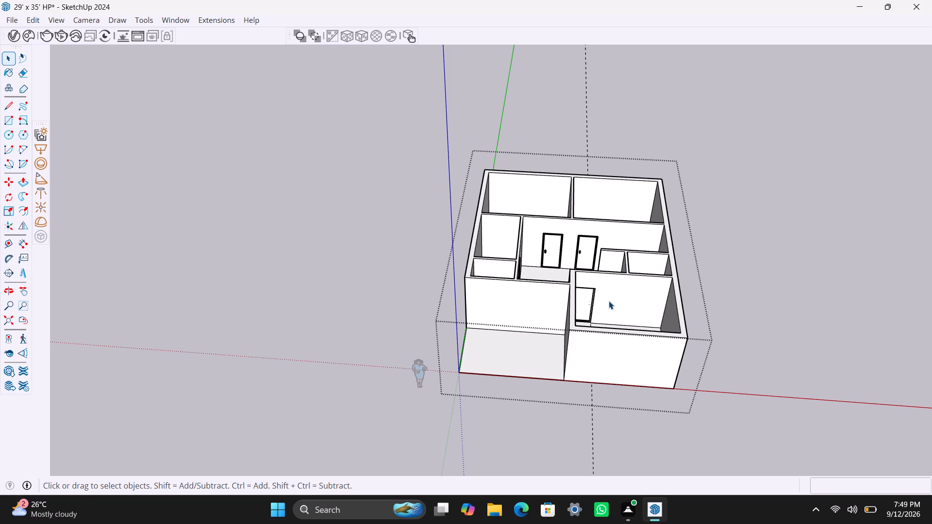
scroll(602, 257, down, 2)
scroll(601, 224, up, 4)
click(722, 236)
scroll(553, 293, down, 2)
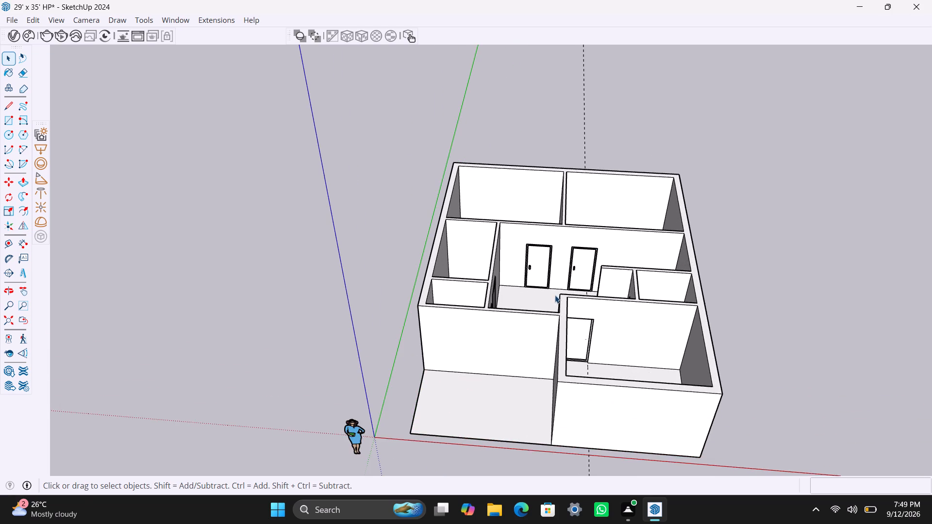
scroll(555, 295, down, 1)
click(543, 326)
right_click(541, 325)
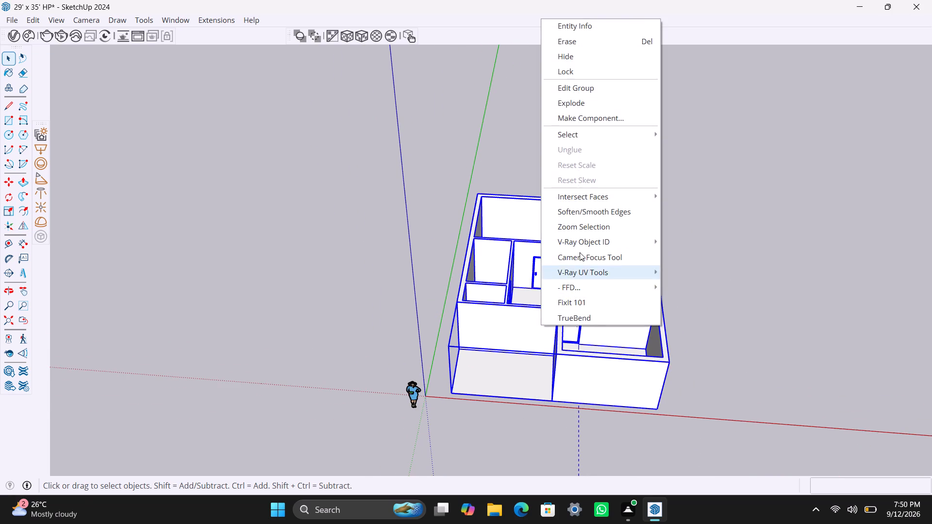
click(589, 305)
click(480, 309)
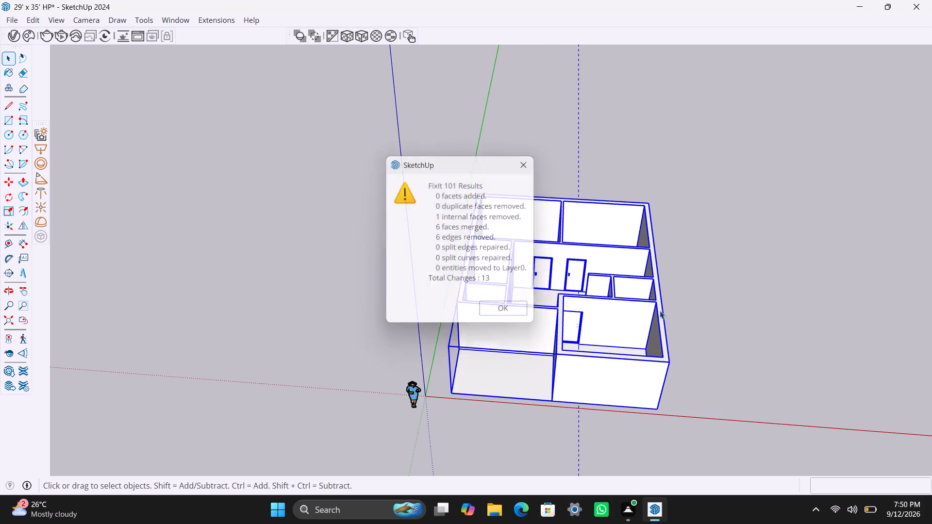
click(712, 309)
Examine the interior partitions and doors from several angles around the house.
scroll(551, 279, up, 3)
middle_drag(593, 303, 274, 319)
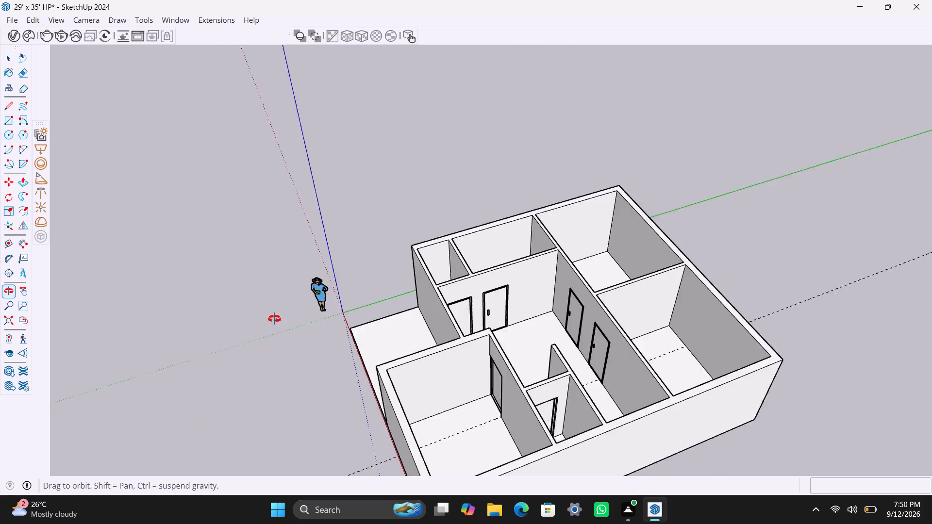
middle_drag(274, 319, 454, 430)
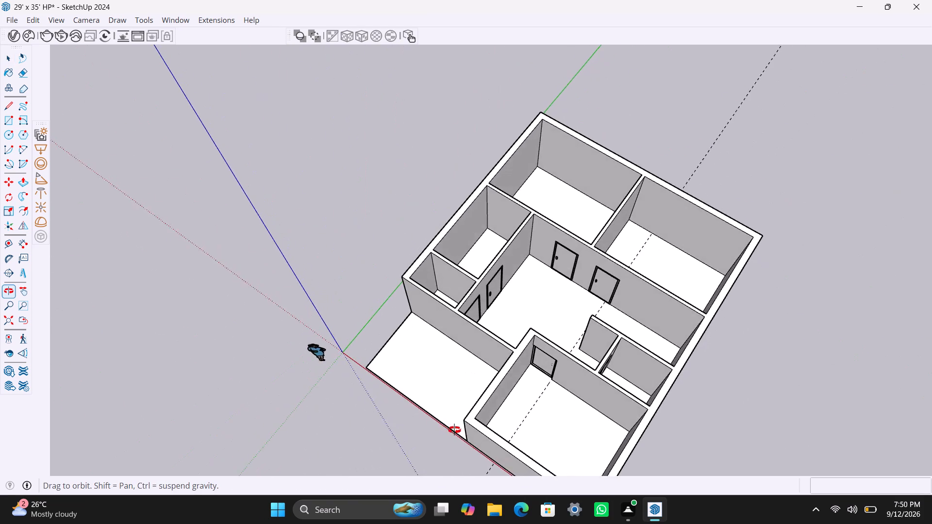
middle_drag(454, 430, 931, 352)
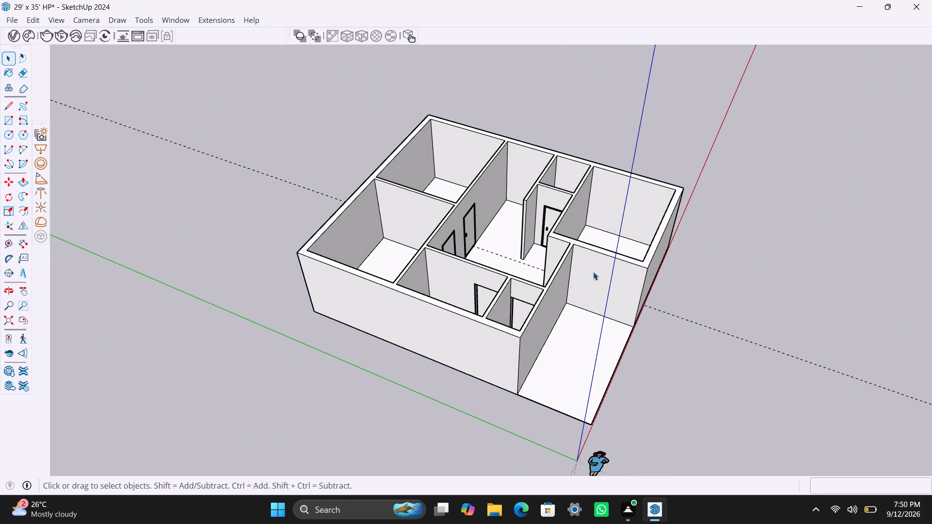
scroll(534, 256, up, 3)
middle_drag(512, 257, 674, 297)
scroll(522, 235, up, 3)
middle_drag(492, 230, 492, 231)
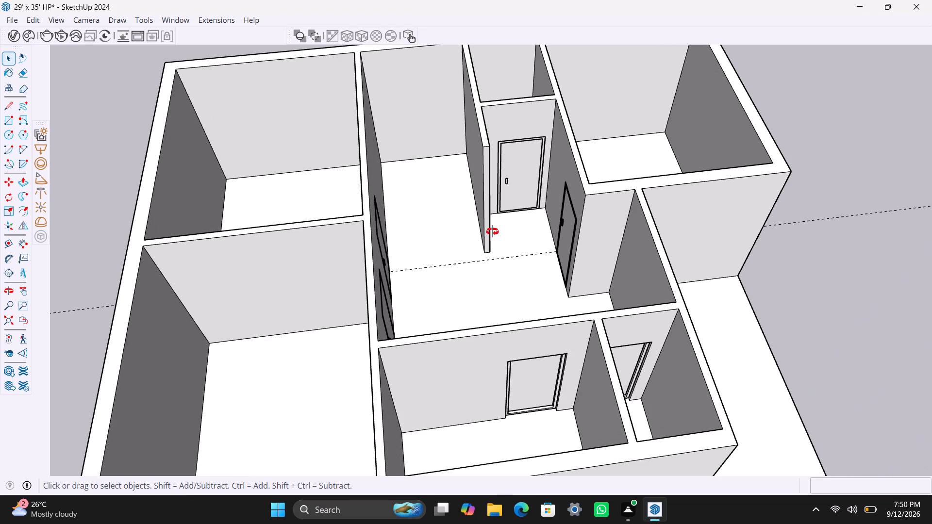
middle_drag(492, 231, 592, 252)
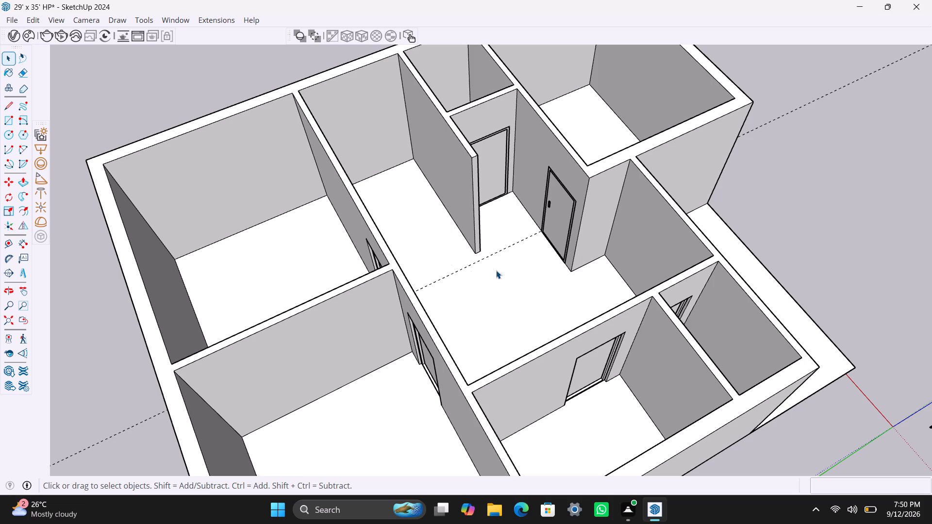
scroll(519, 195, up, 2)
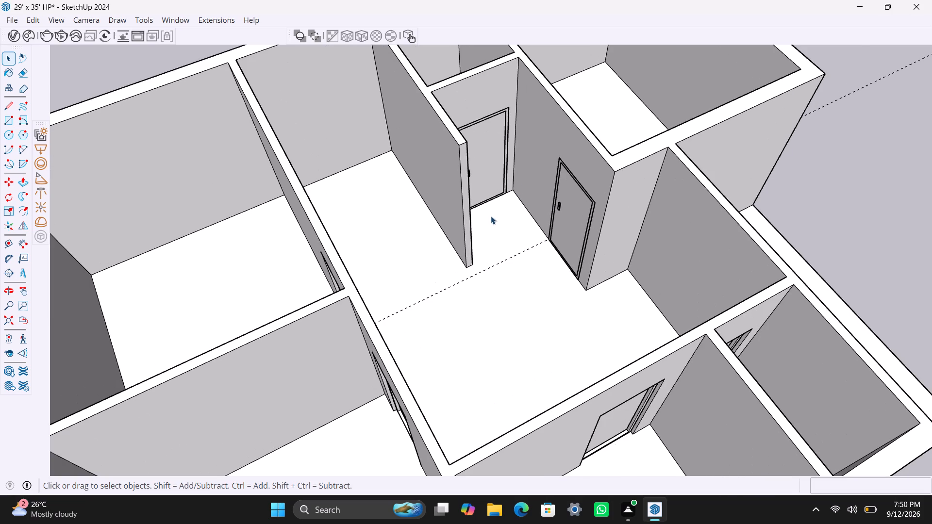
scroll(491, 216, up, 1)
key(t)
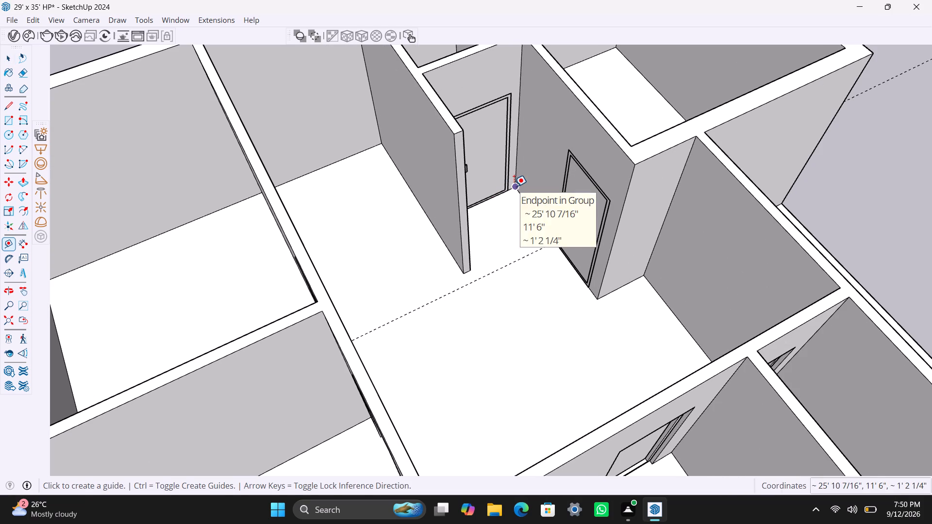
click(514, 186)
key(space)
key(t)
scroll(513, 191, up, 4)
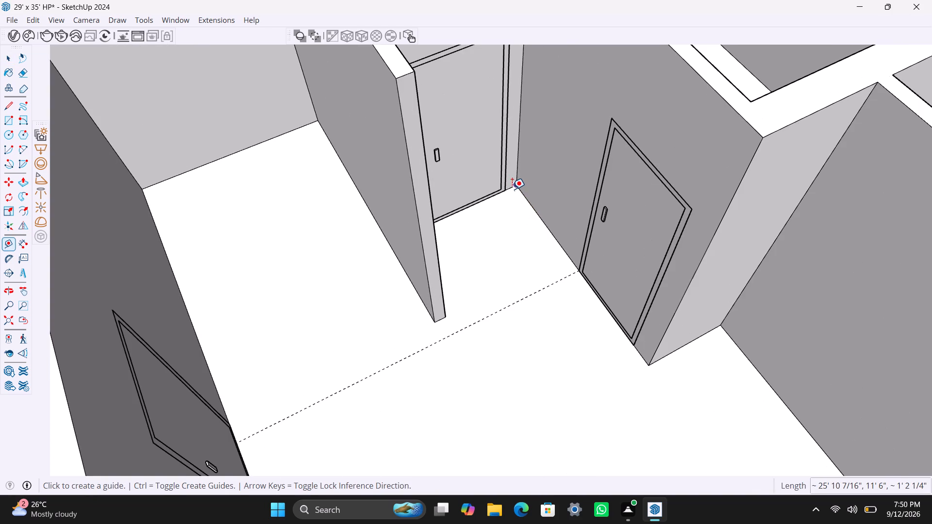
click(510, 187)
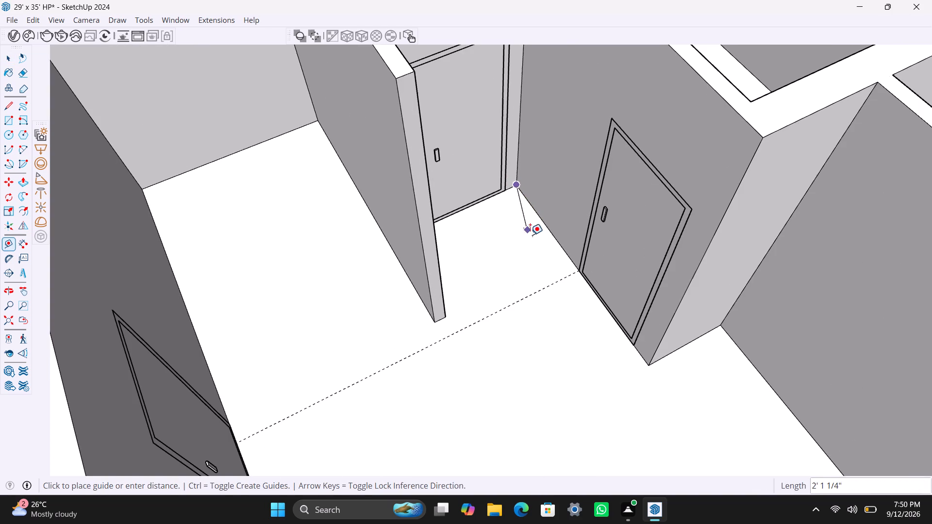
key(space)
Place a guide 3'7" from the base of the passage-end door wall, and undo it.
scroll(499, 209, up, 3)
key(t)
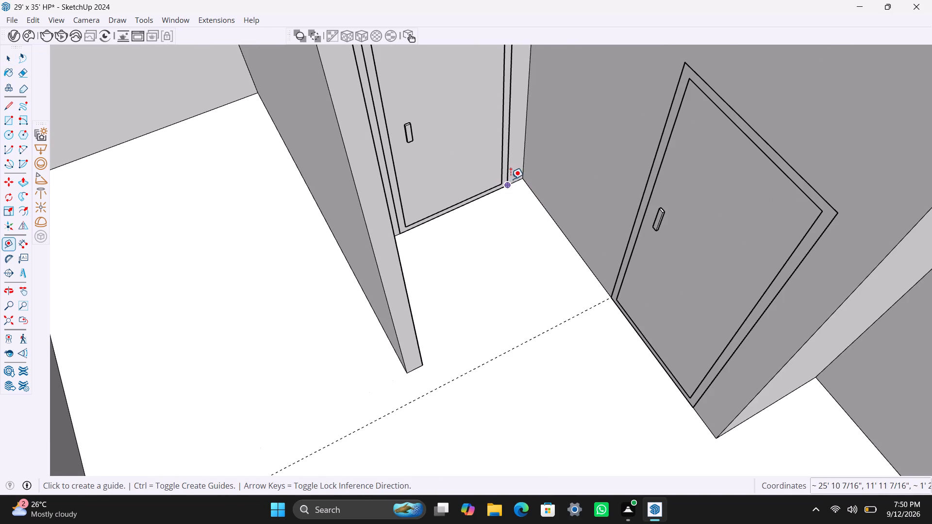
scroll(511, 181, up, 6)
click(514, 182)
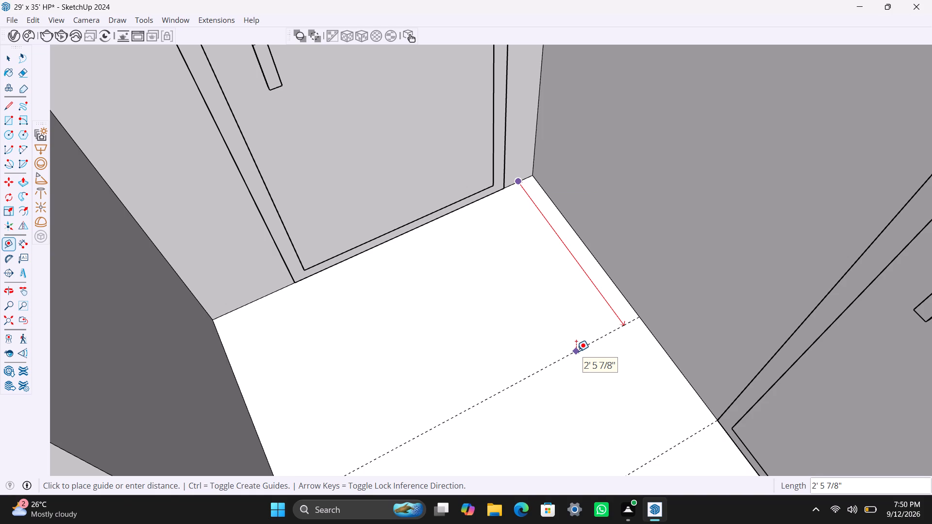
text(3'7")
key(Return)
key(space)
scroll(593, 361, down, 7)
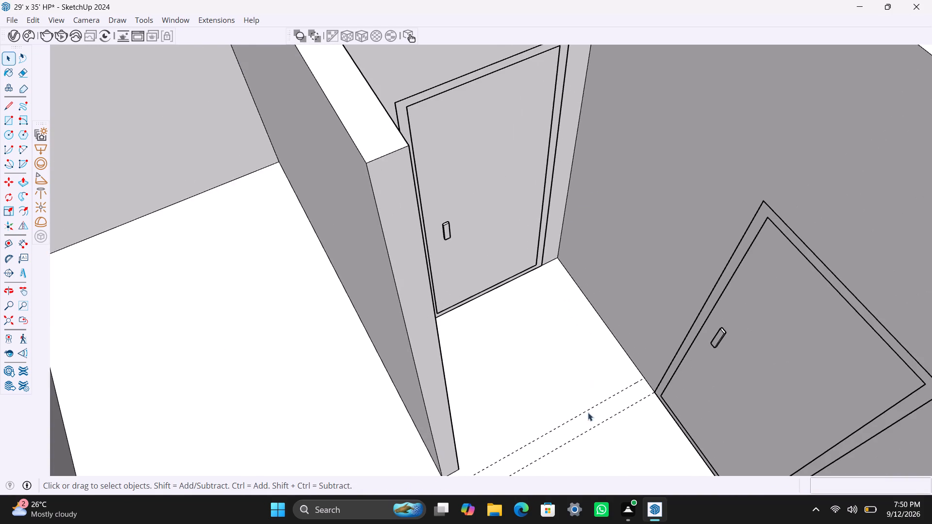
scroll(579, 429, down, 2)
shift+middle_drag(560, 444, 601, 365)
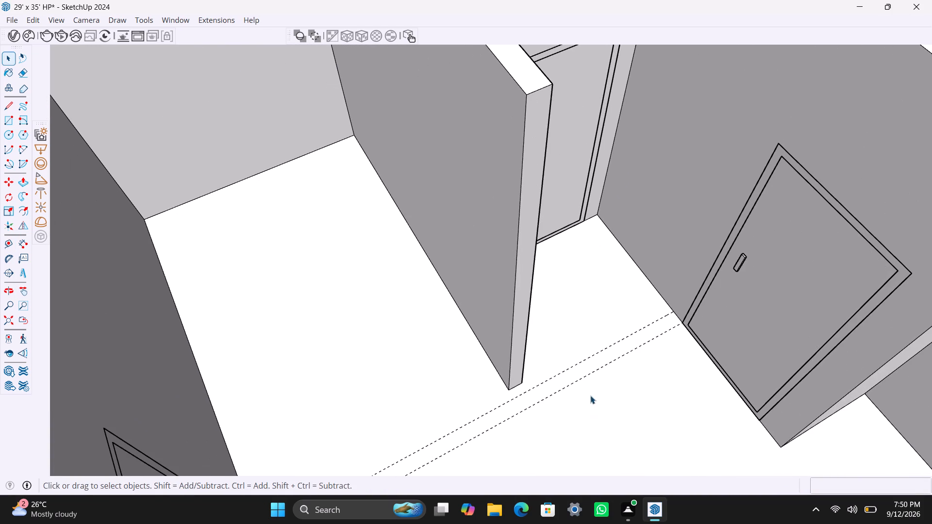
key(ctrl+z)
Place a floor guide 3'7" from the base edge of the passage-end door wall.
scroll(561, 229, up, 4)
key(t)
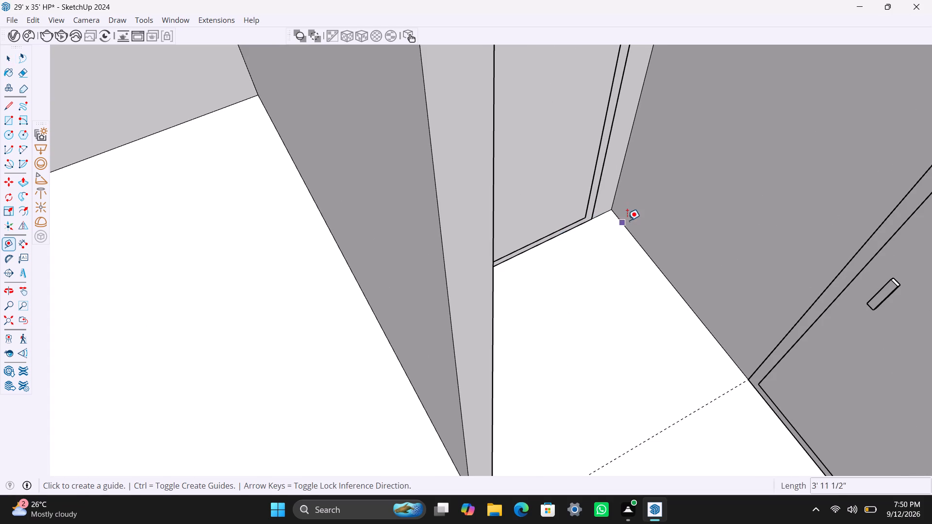
click(603, 215)
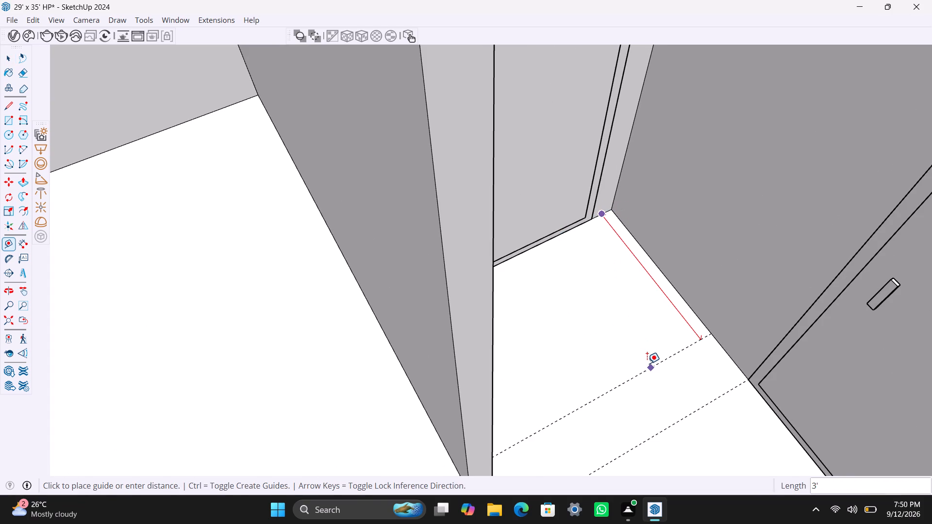
text(3'7")
key(Return)
key(space)
scroll(622, 404, down, 2)
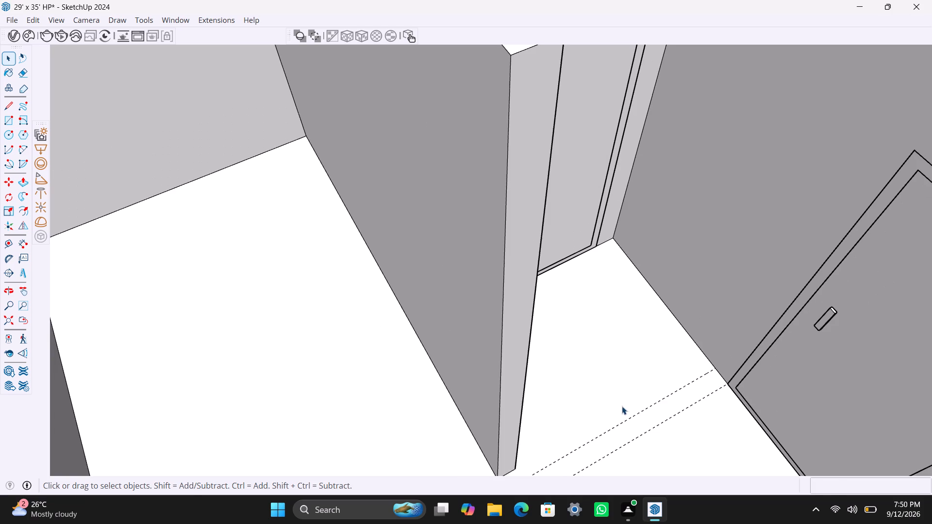
shift+middle_drag(622, 406, 590, 361)
Open the house group and copy the vertical corner edge beside the passage-end door 3'7" along the adjoining wall.
click(470, 405)
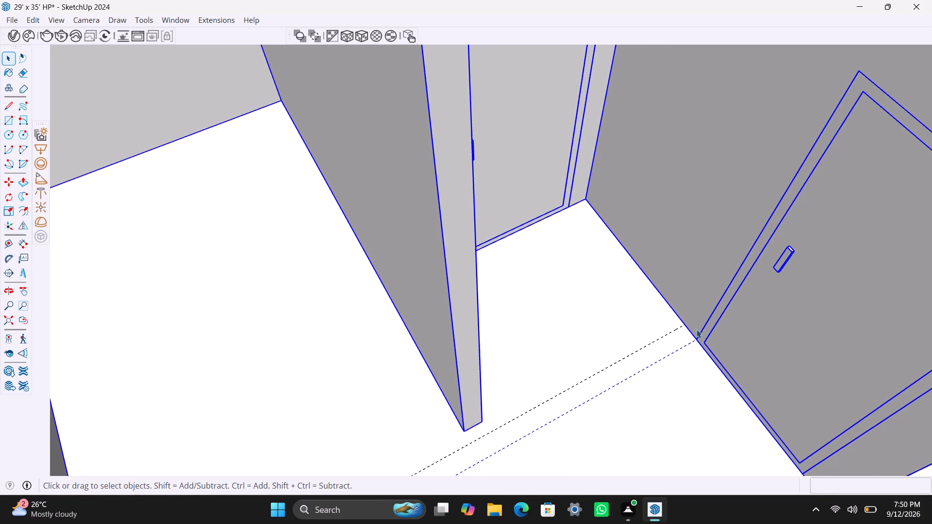
double_click(613, 229)
click(616, 226)
scroll(595, 187, up, 2)
click(594, 187)
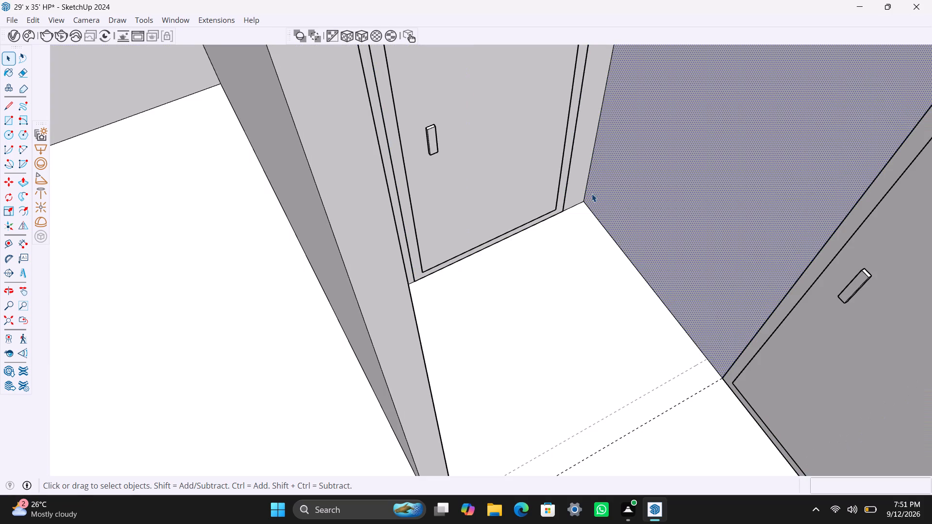
click(587, 195)
click(586, 200)
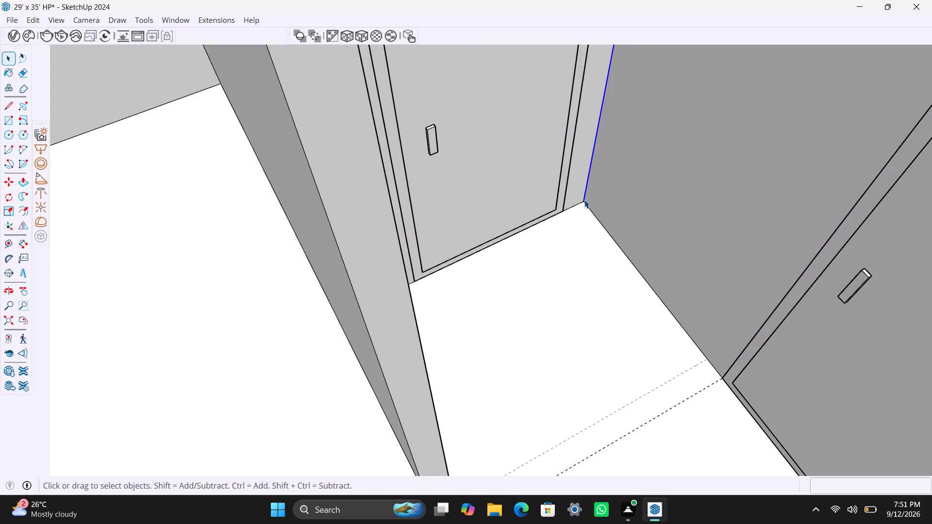
key(m)
click(584, 200)
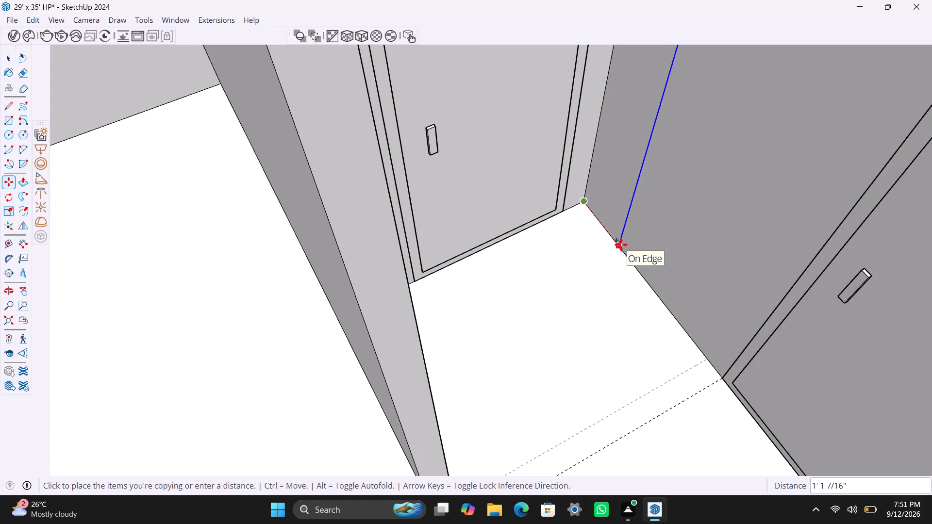
text(3'7")
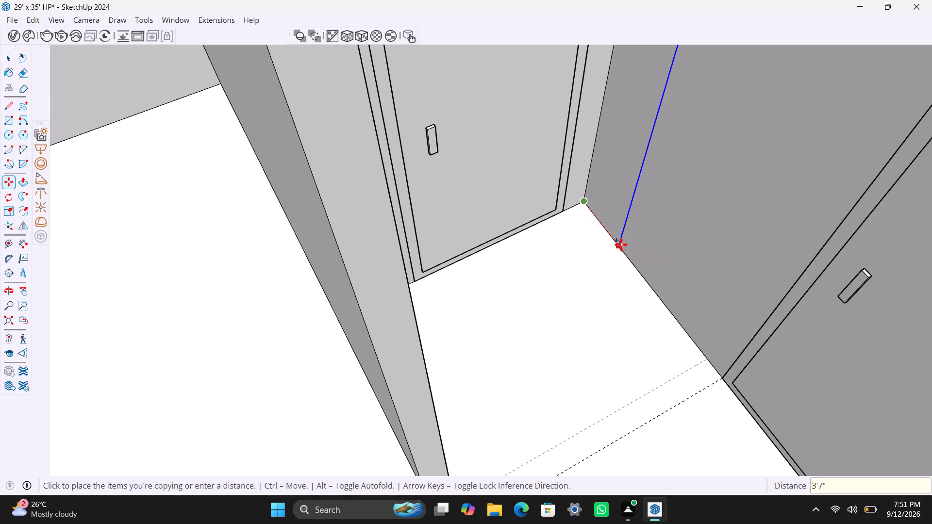
key(Return)
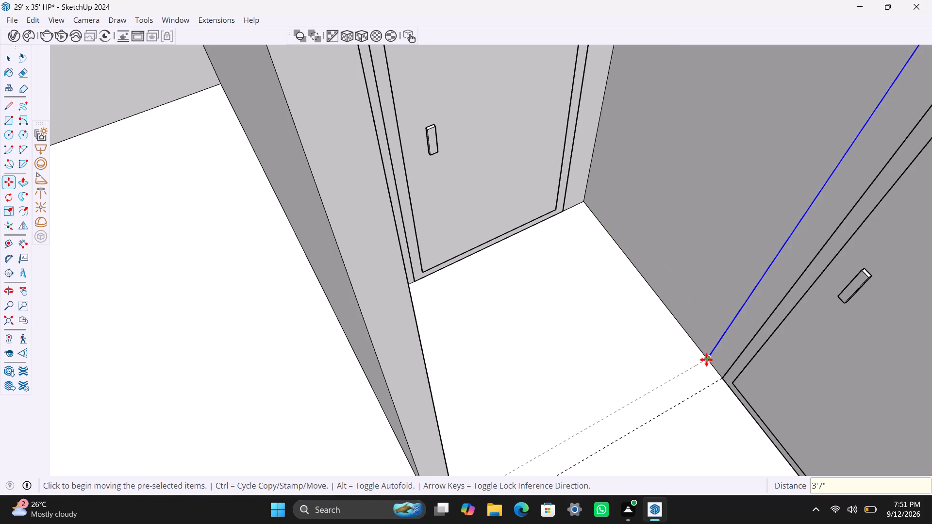
Copy the new vertical wall edge another 4.5" toward the neighbouring door.
click(706, 357)
text(4.5")
key(Return)
key(space)
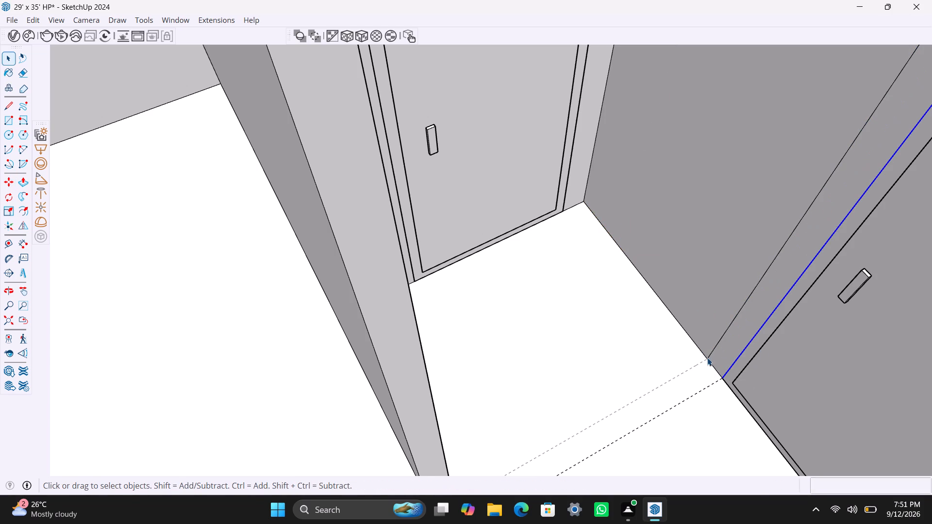
Push/Pull the narrow 4.5" wall strip out about 3'9" to form a partition across the passage.
click(718, 351)
key(p)
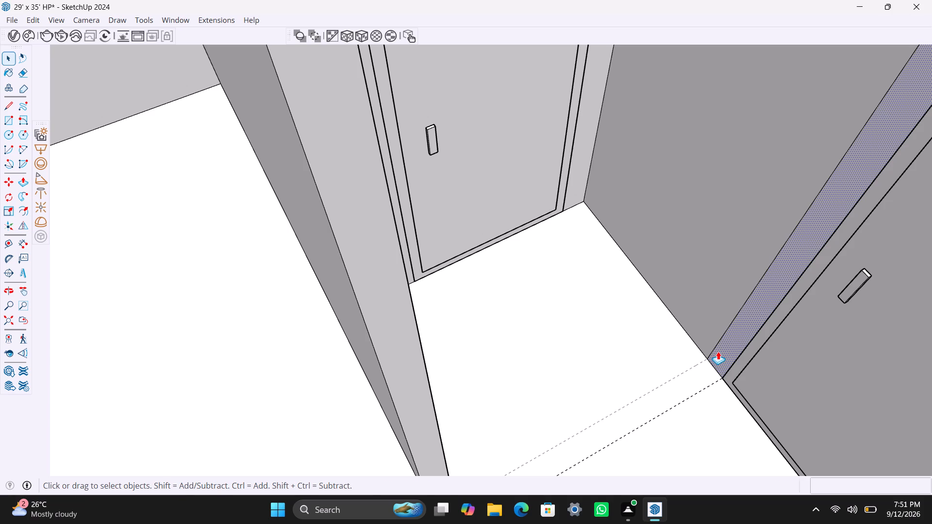
drag(718, 351, 481, 463)
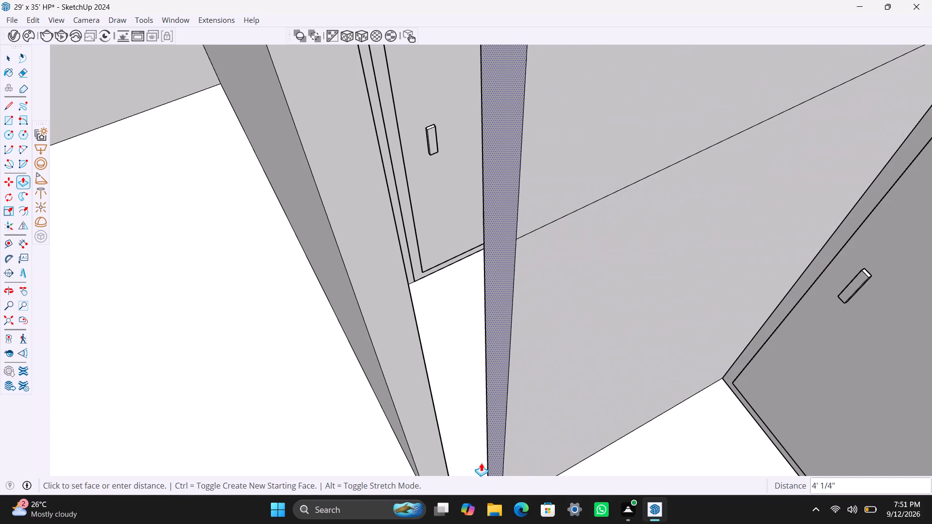
drag(481, 463, 501, 460)
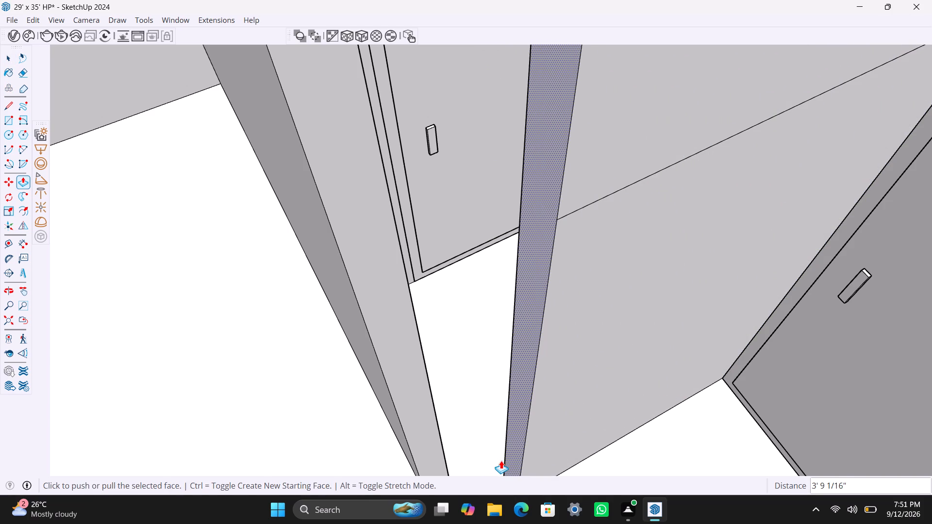
key(space)
Push/Pull the free end of the existing passage partition back 3'4" toward the passage-end door wall.
click(433, 434)
key(p)
drag(433, 434, 421, 349)
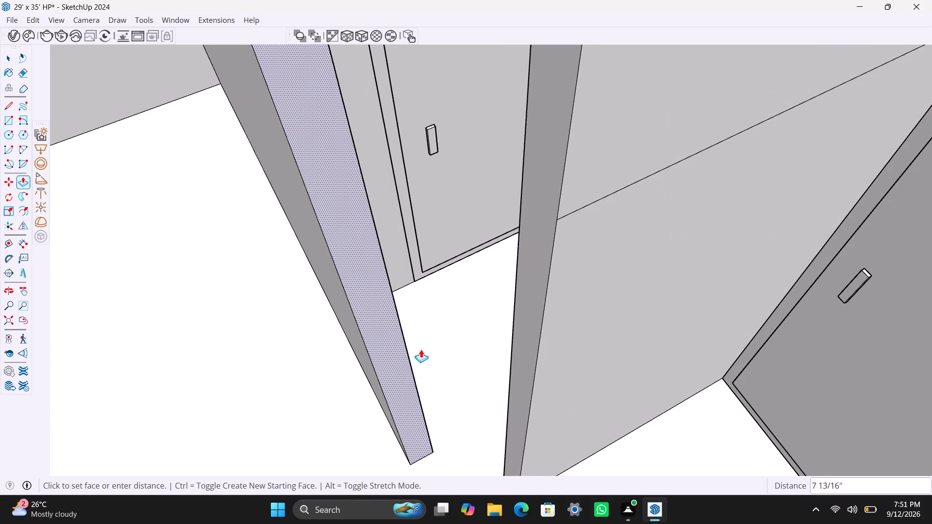
drag(421, 349, 375, 248)
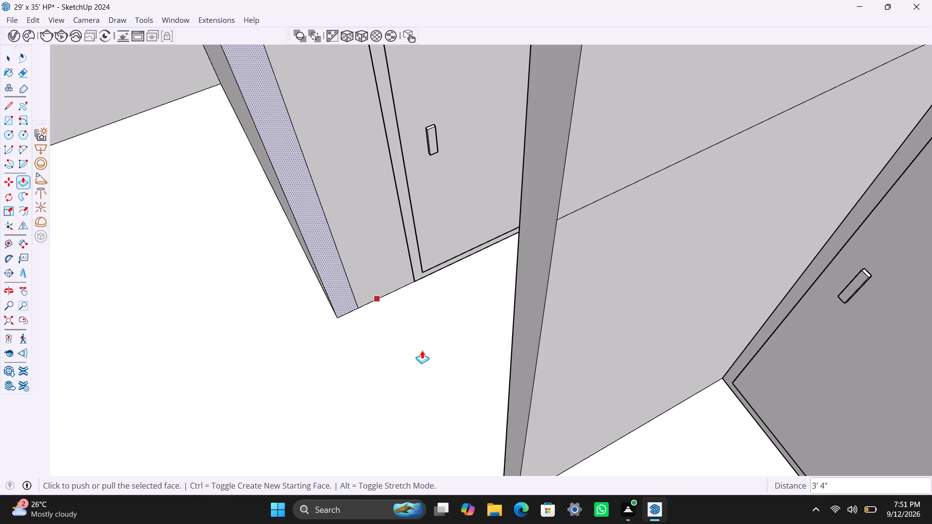
scroll(436, 365, down, 5)
middle_drag(463, 377, 601, 285)
scroll(592, 321, up, 2)
middle_drag(599, 389, 649, 401)
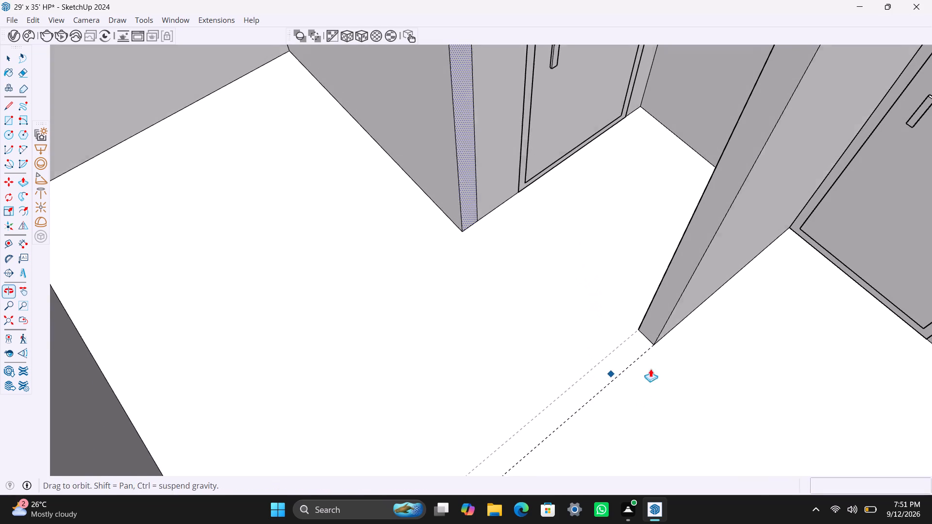
Push/Pull the passage partition's end face out about 1' 1 7/16" to align with the opposite wall corner.
key(space)
click(656, 312)
key(p)
drag(653, 313, 632, 340)
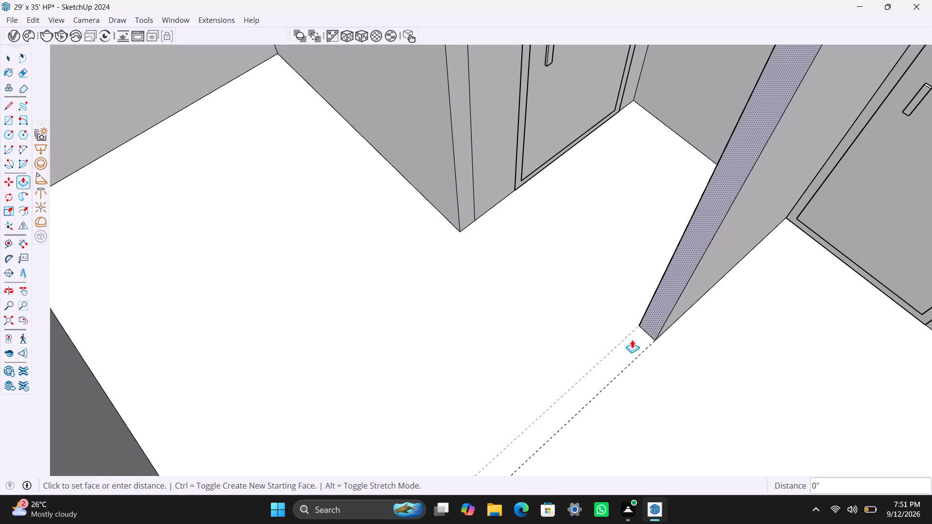
drag(632, 340, 460, 209)
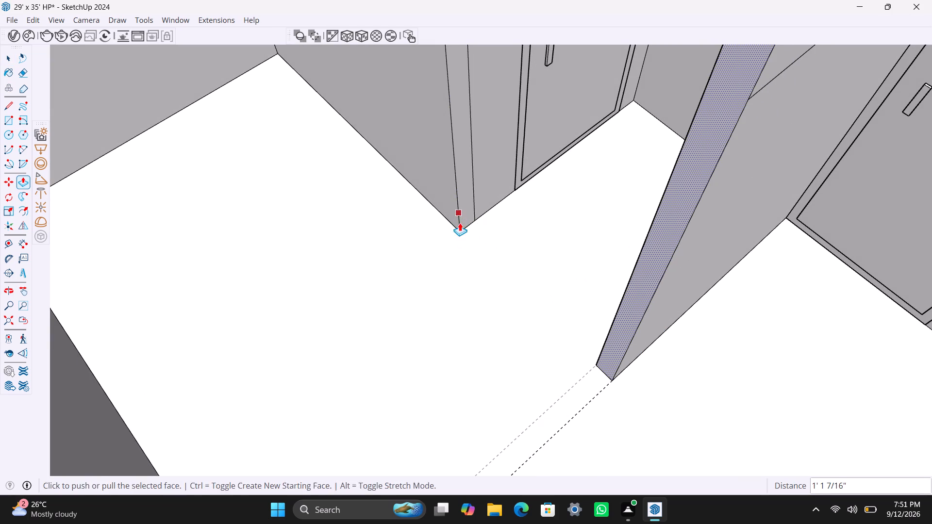
key(space)
Place a guide line 6" from the extended partition's base edge, inside the passage.
scroll(493, 391, down, 2)
middle_drag(529, 417, 609, 447)
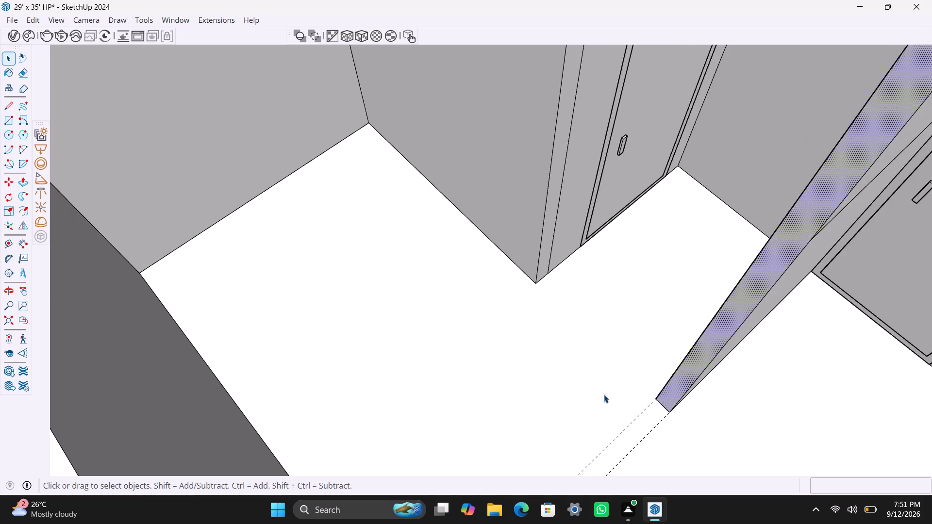
scroll(604, 394, up, 1)
middle_drag(600, 419, 672, 444)
scroll(686, 329, down, 4)
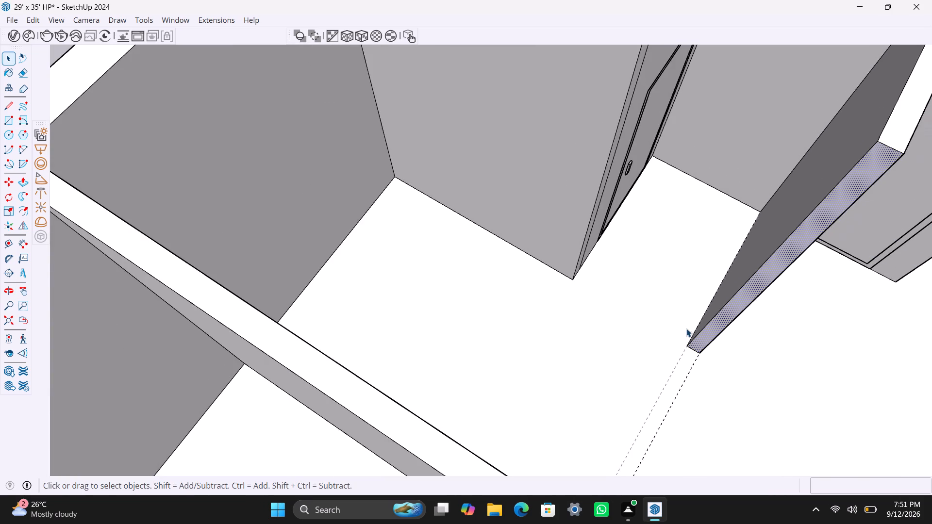
scroll(680, 312, down, 3)
shift+middle_drag(680, 312, 650, 374)
scroll(645, 381, up, 2)
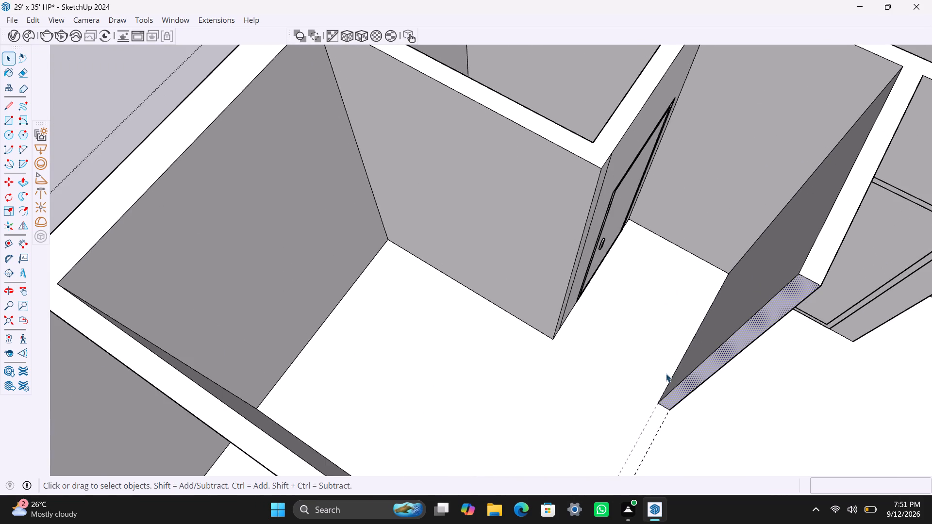
scroll(676, 354, up, 1)
key(t)
click(677, 368)
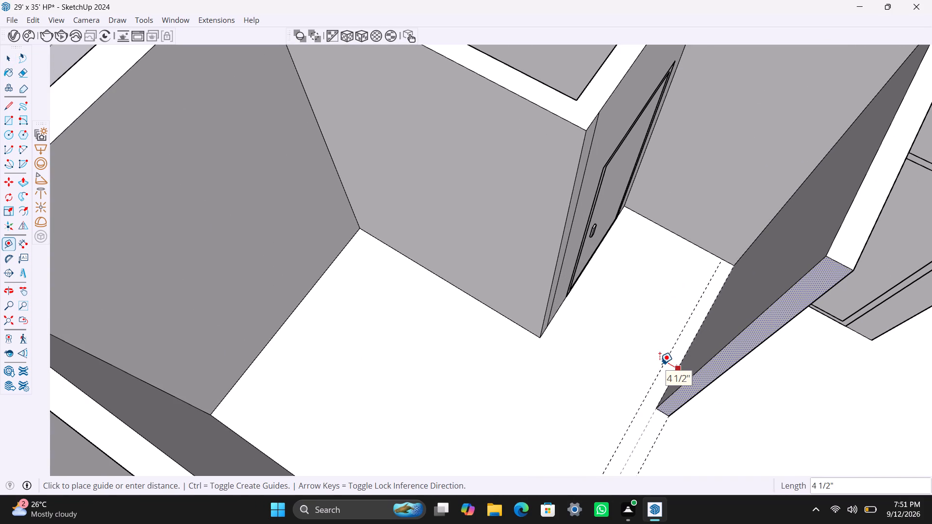
text(6")
key(Return)
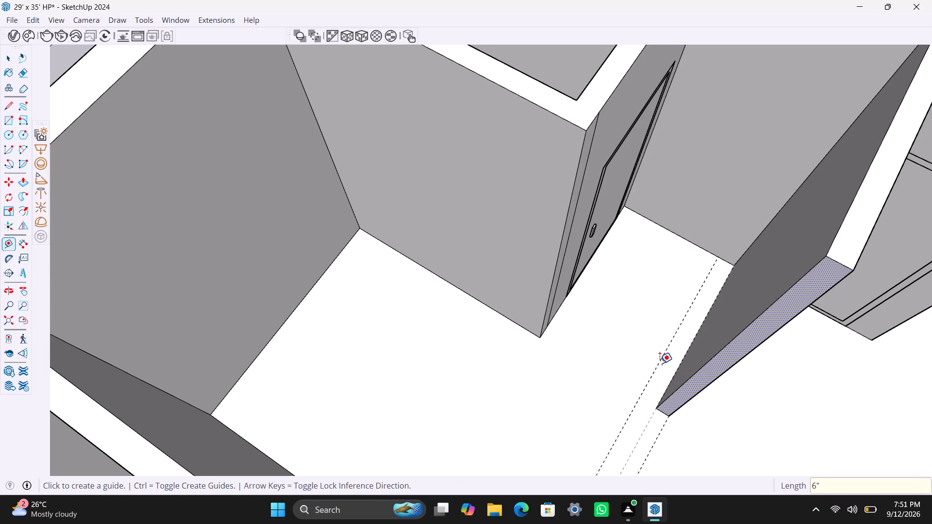
key(space)
Place a second guide line 3' from the 6" guide, toward the opposite door wall.
key(t)
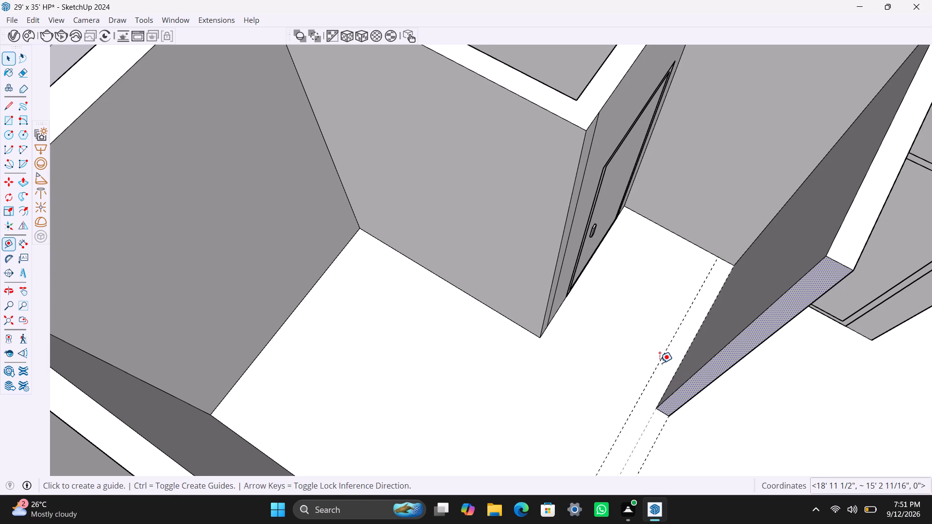
click(660, 363)
text(3')
key(Return)
key(space)
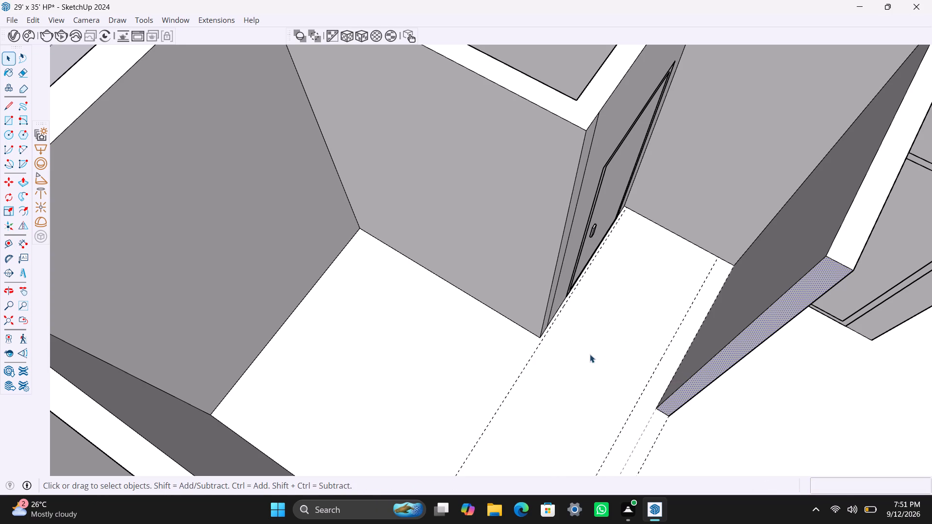
Push/Pull the narrow corner strip beside the door out to the 3' guide line.
scroll(532, 332, up, 1)
middle_drag(570, 358, 529, 365)
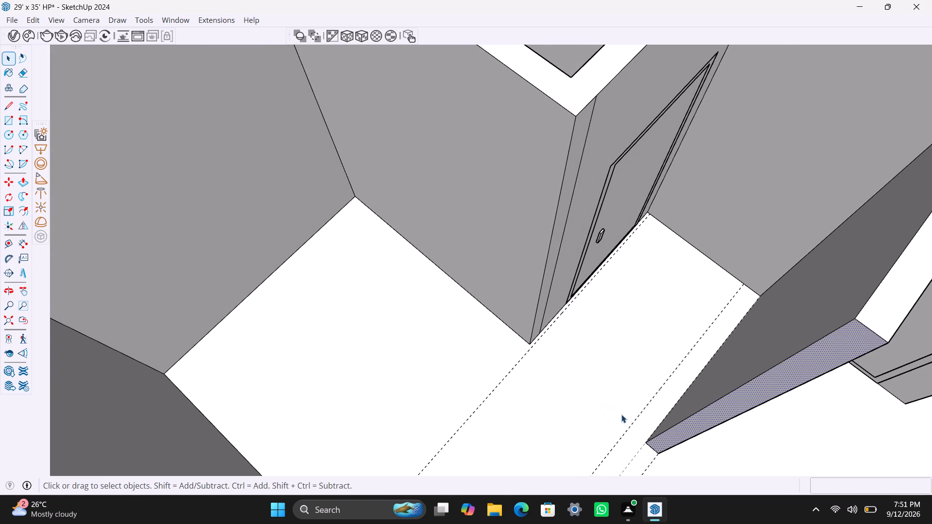
scroll(535, 318, up, 2)
click(545, 308)
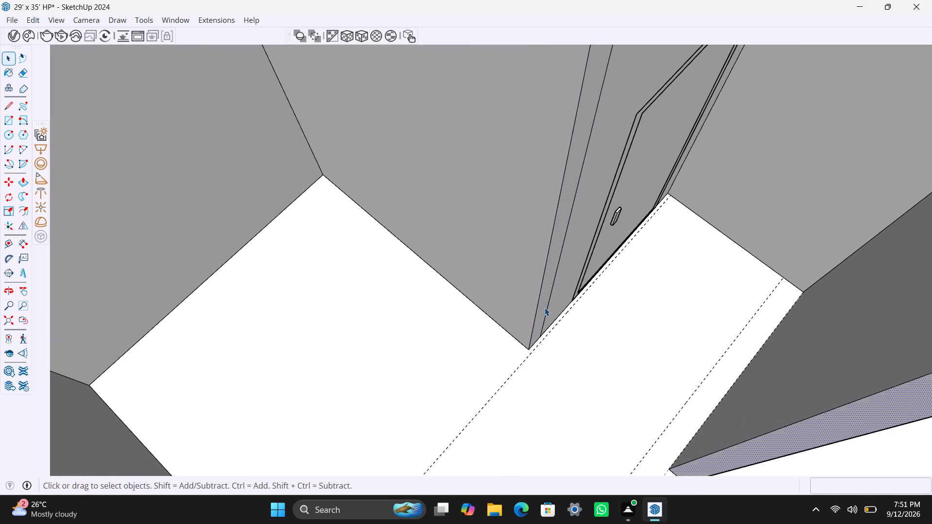
key(p)
drag(545, 308, 504, 382)
key(space)
Copy the vertical edge at the passage partition's free end 4.5" along its passage-side face.
scroll(560, 394, down, 3)
middle_drag(605, 429, 664, 436)
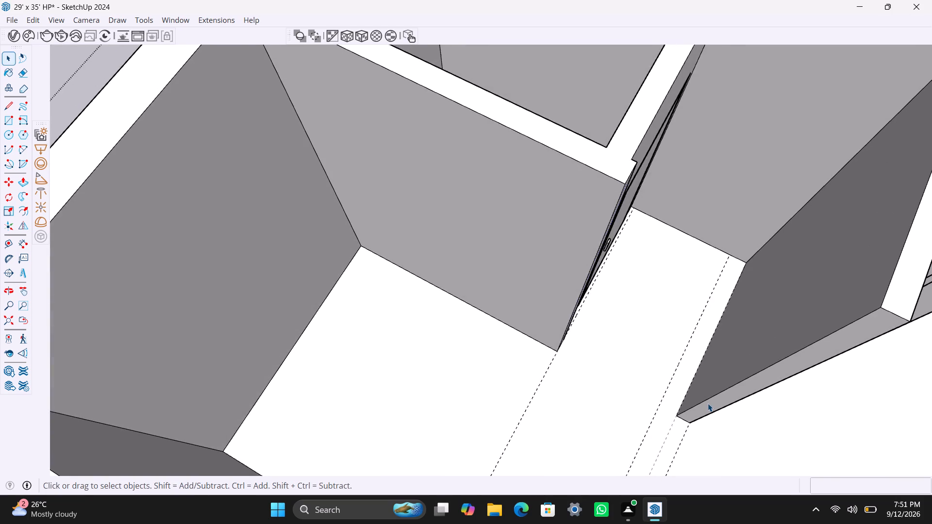
scroll(708, 403, up, 2)
middle_drag(643, 446, 691, 458)
scroll(705, 395, down, 5)
right_drag(705, 395, 701, 401)
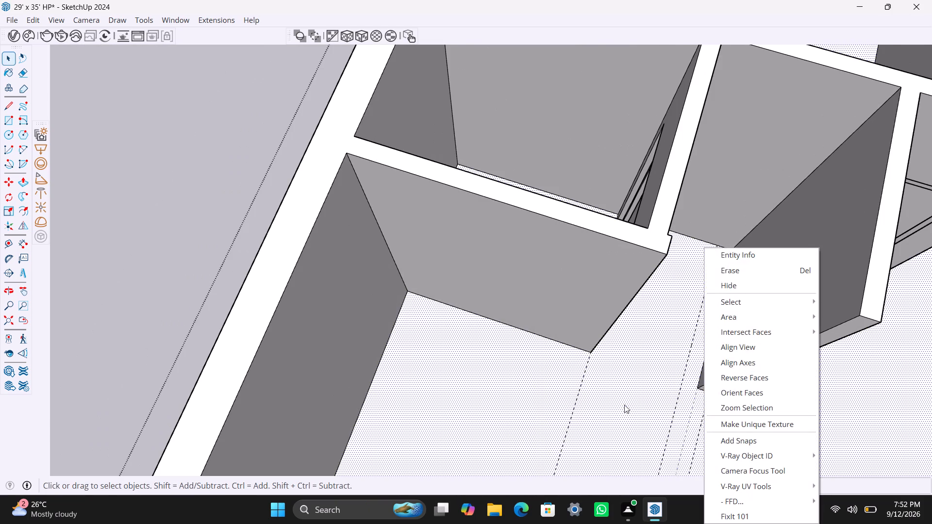
click(624, 405)
scroll(669, 395, down, 1)
scroll(704, 377, up, 5)
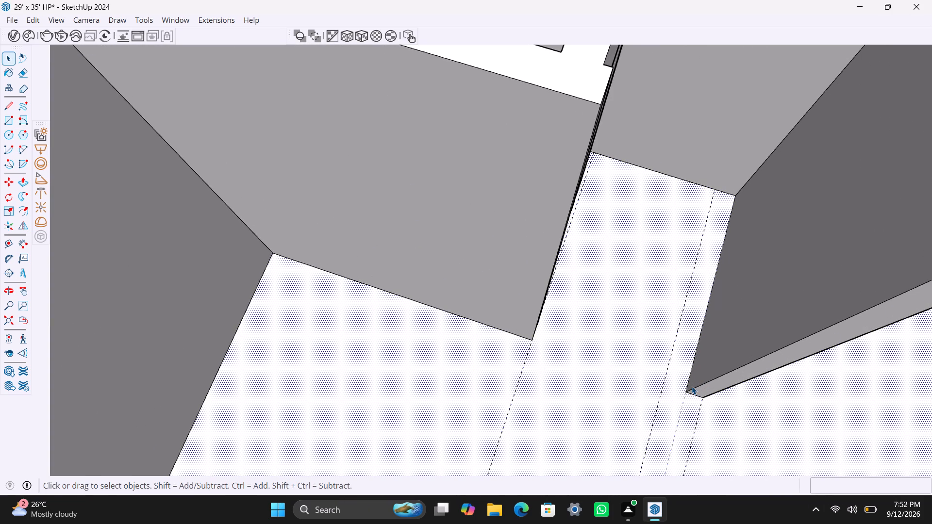
click(691, 390)
key(m)
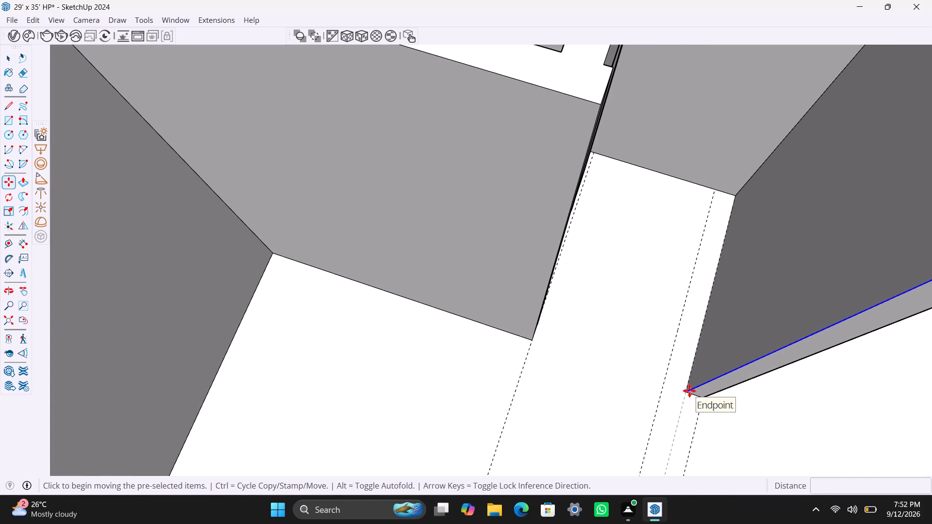
click(689, 391)
text(4.5")
key(Return)
key(space)
Push/Pull the new 4.5" strip at the partition's end out to the 6" guide line.
click(720, 369)
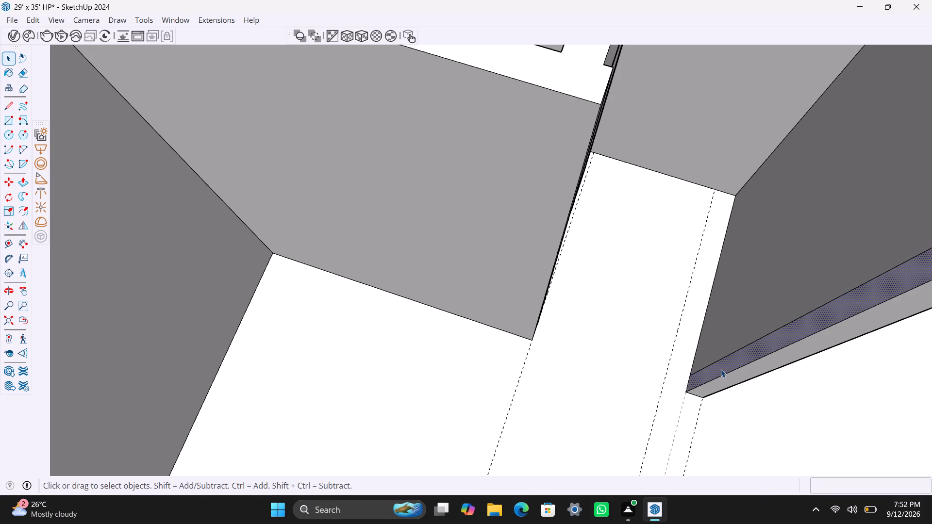
key(p)
drag(721, 369, 671, 393)
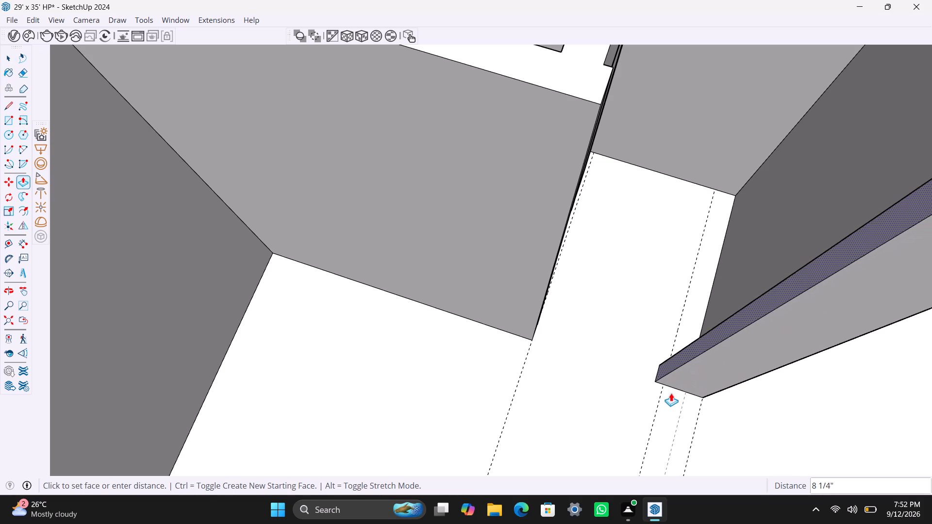
drag(671, 393, 659, 402)
key(space)
Copy the short top edge of the new partition stub 3' down its face.
scroll(647, 378, down, 5)
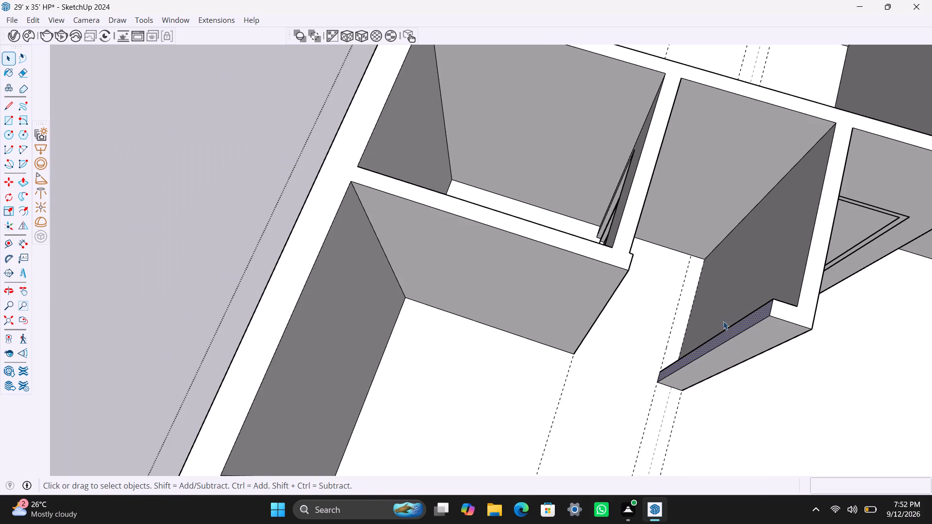
scroll(779, 314, up, 4)
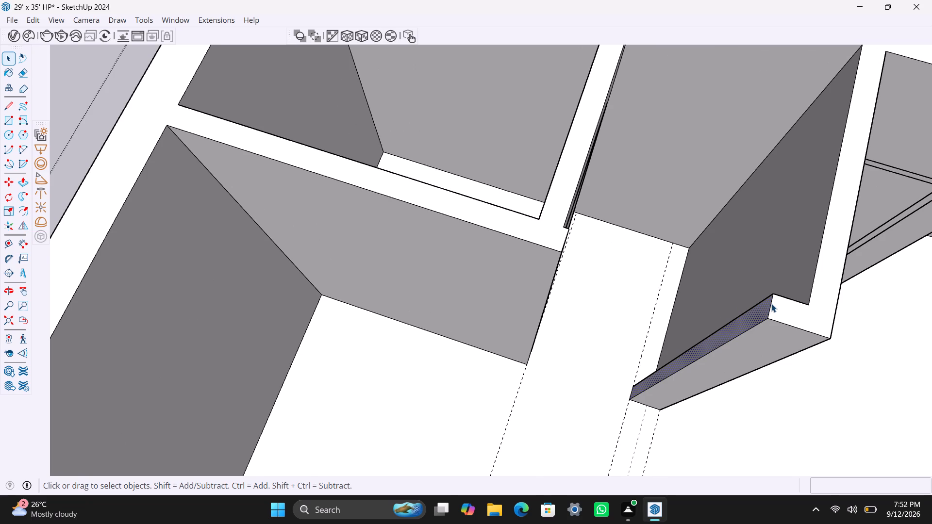
click(771, 304)
key(m)
click(767, 318)
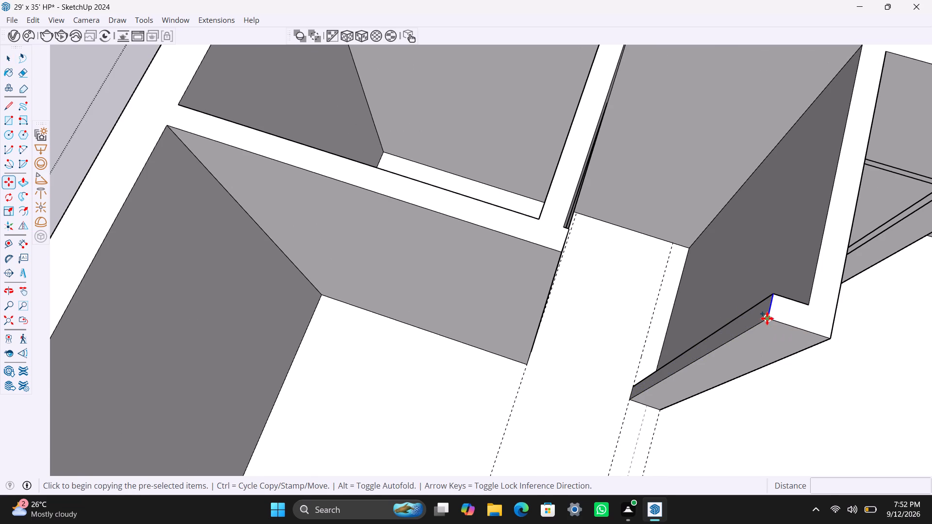
text(3')
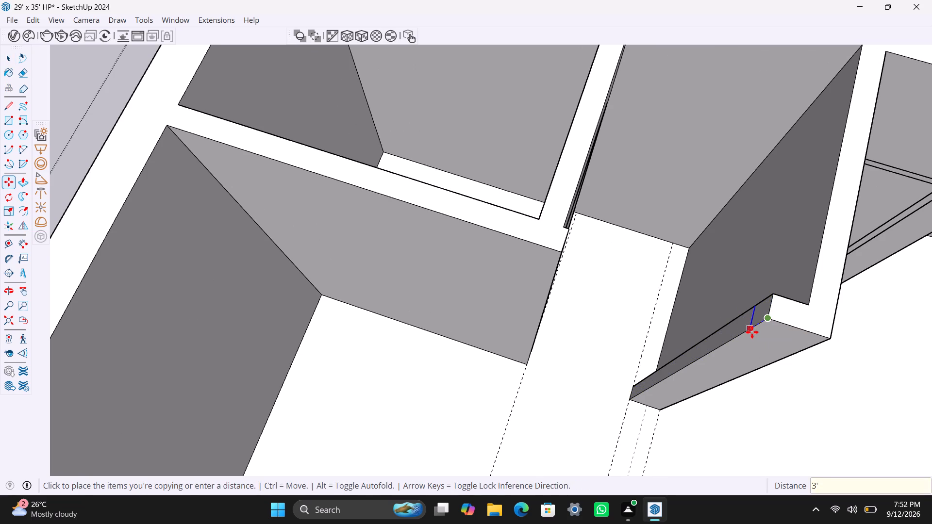
Push/Pull the partition stub's top 3' strip across the opening to the adjoining partition, forming the door header, and save the model.
key(Return)
key(space)
click(729, 328)
text(op)
drag(729, 328, 552, 272)
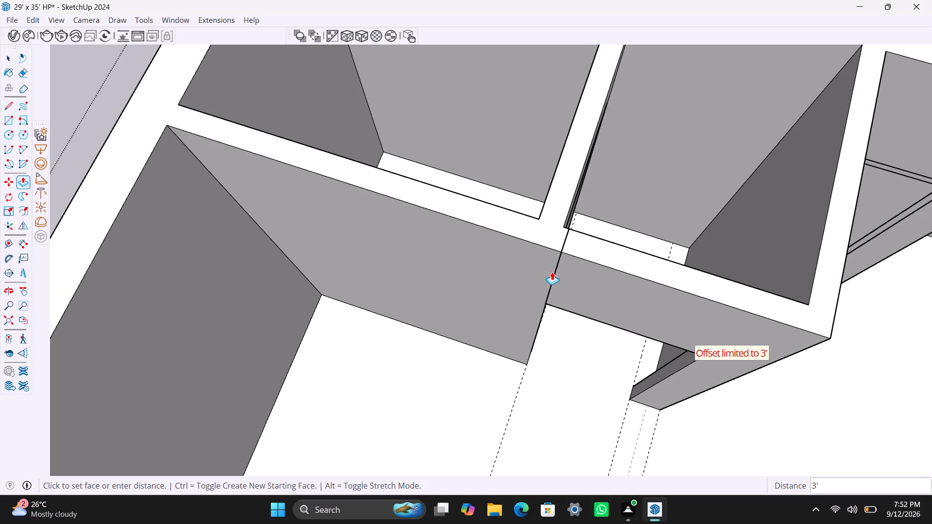
drag(552, 272, 551, 270)
key(space)
scroll(538, 282, down, 7)
key(ctrl+s)
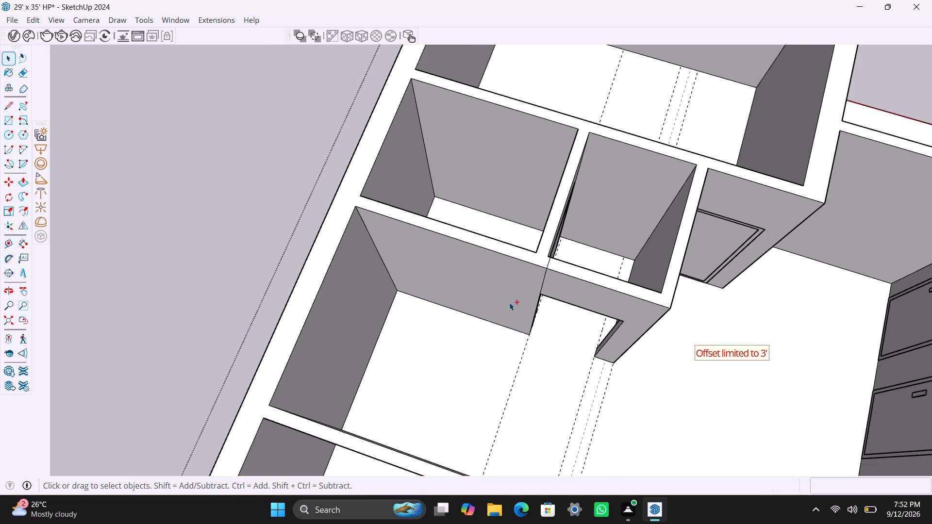
Draw a 3' by 7' rectangle filling the new door opening under the header and make it a group.
key(space)
scroll(589, 380, down, 3)
shift+middle_drag(622, 371, 618, 357)
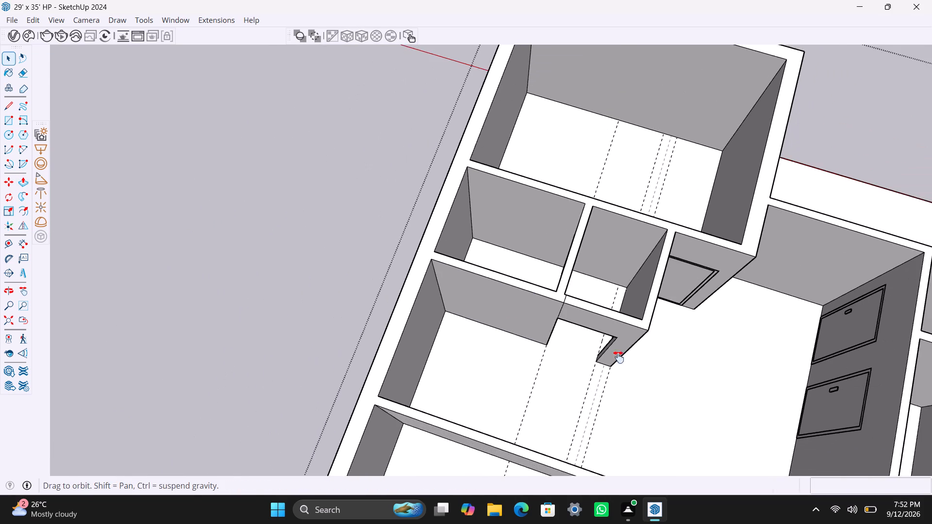
shift+middle_drag(618, 357, 610, 292)
scroll(583, 279, up, 3)
key(space)
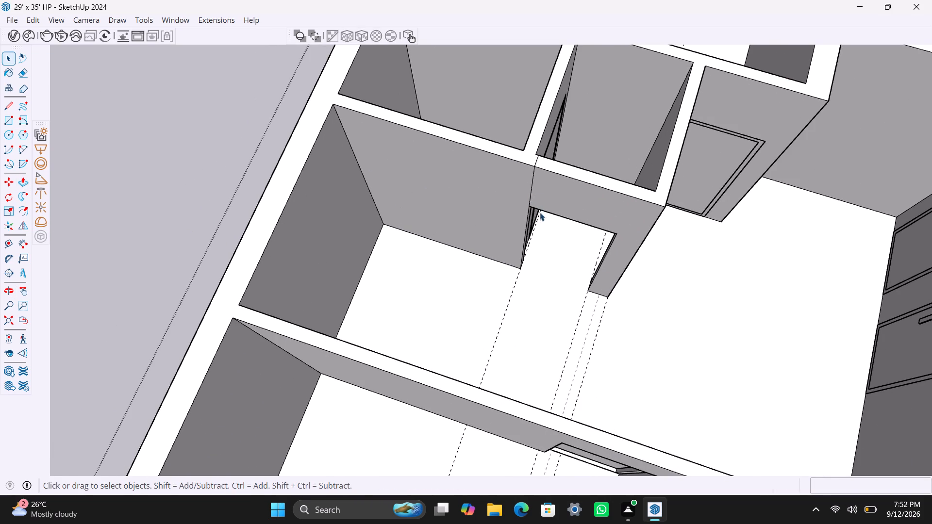
key(r)
click(529, 210)
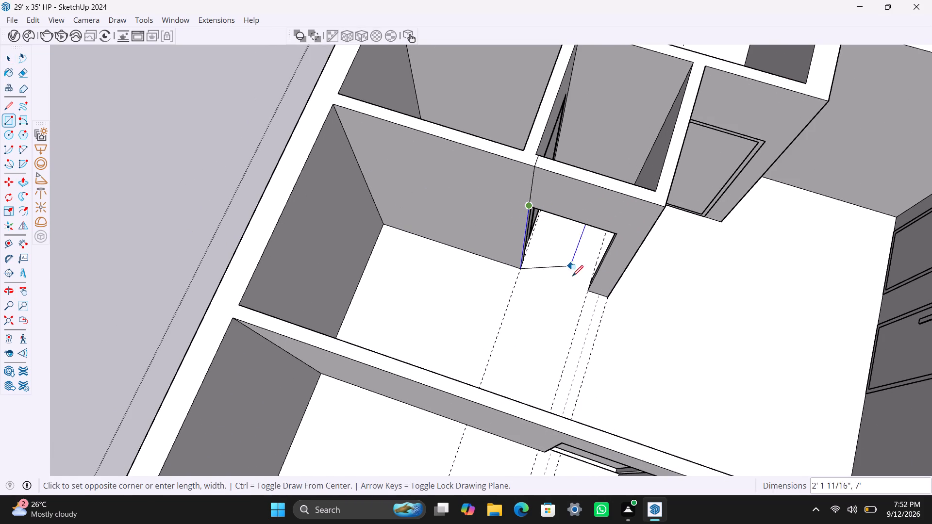
click(586, 290)
key(space)
double_click(580, 254)
right_click(580, 254)
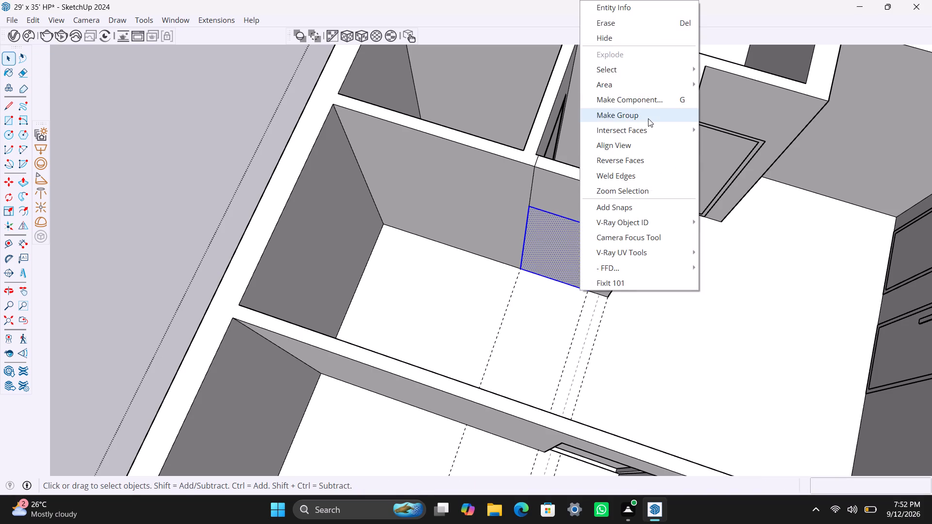
click(648, 118)
Inside the new door group, offset the face's outline 2" inward and delete the inner face to leave a frame.
double_click(570, 261)
click(567, 258)
key(f)
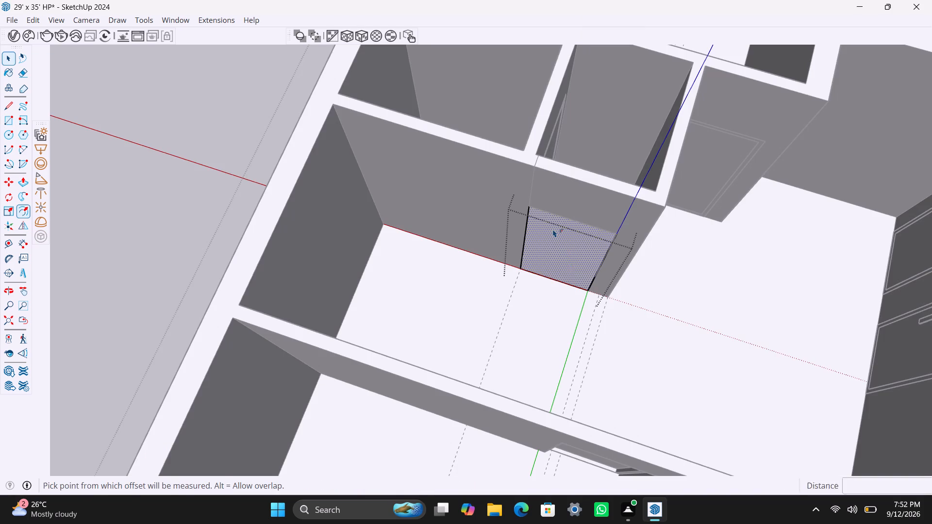
click(553, 229)
text(2")
key(Return)
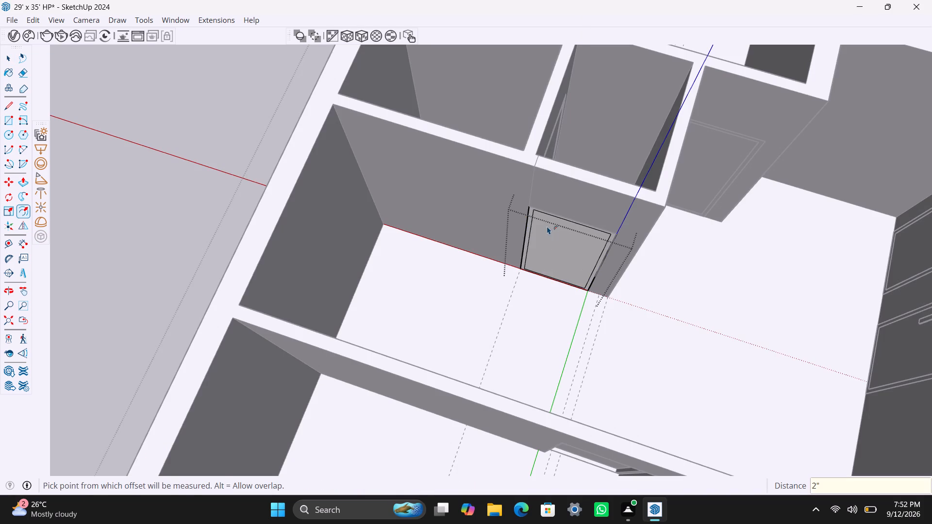
key(space)
click(555, 245)
key(Delete)
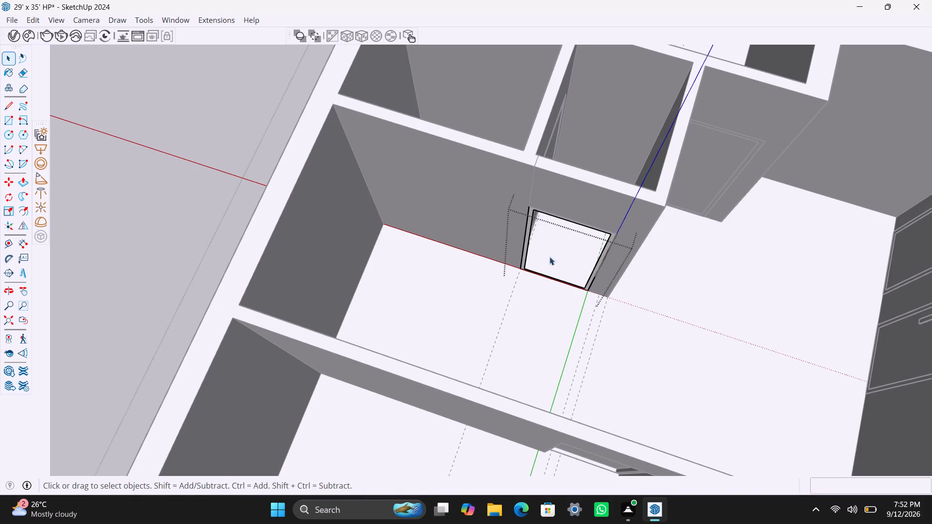
Push/Pull the door frame face 2.5" to give the frame its depth.
scroll(538, 261, up, 6)
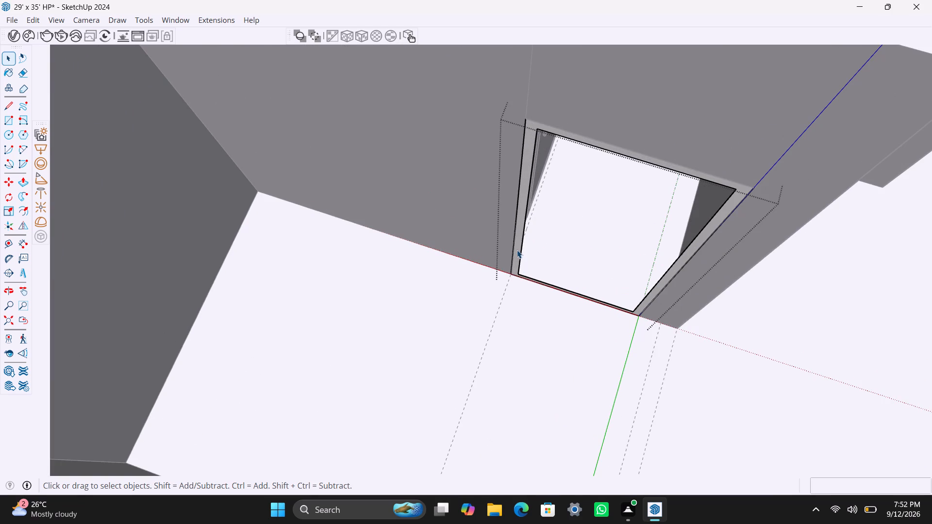
click(517, 250)
key(p)
click(517, 248)
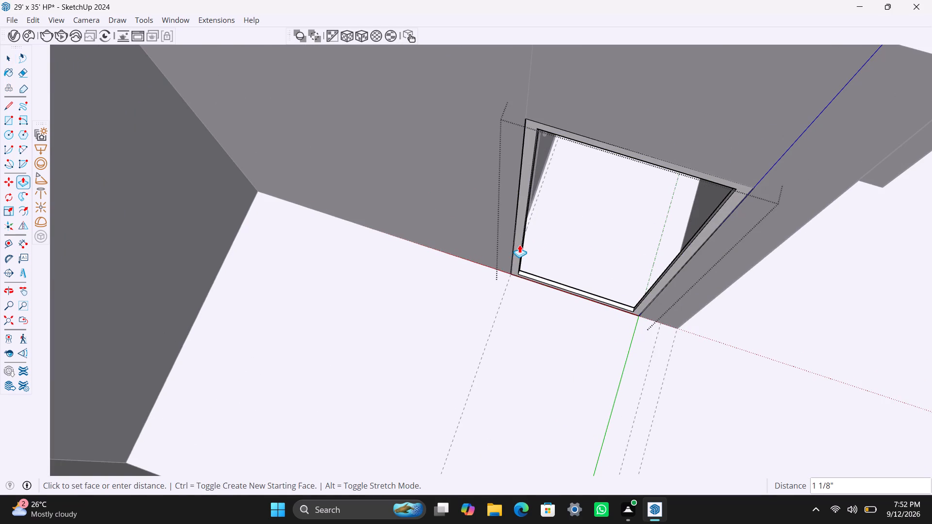
text(2.5")
key(Return)
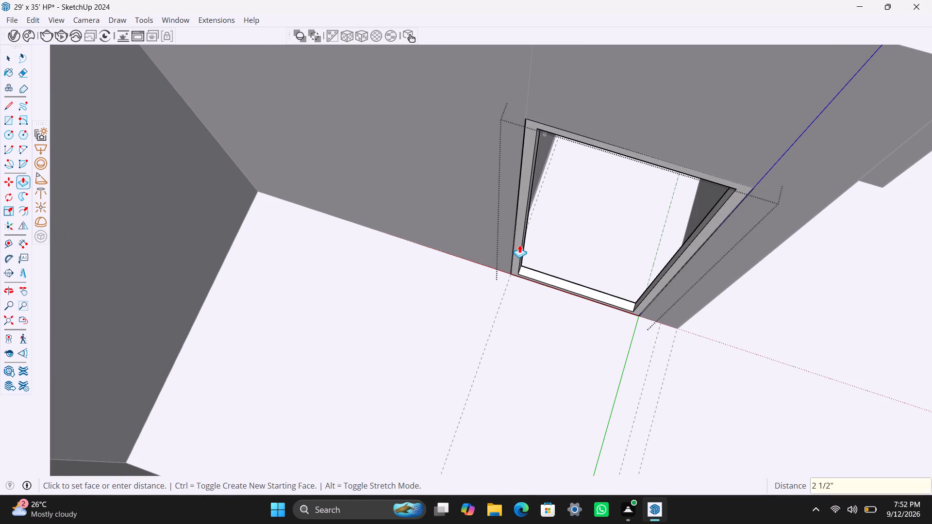
key(space)
Draw a rectangle filling the inside of the door frame and make it a nested group for the door panel.
scroll(523, 231, down, 3)
middle_drag(528, 302, 565, 250)
scroll(544, 247, down, 2)
shift+middle_drag(540, 249, 522, 283)
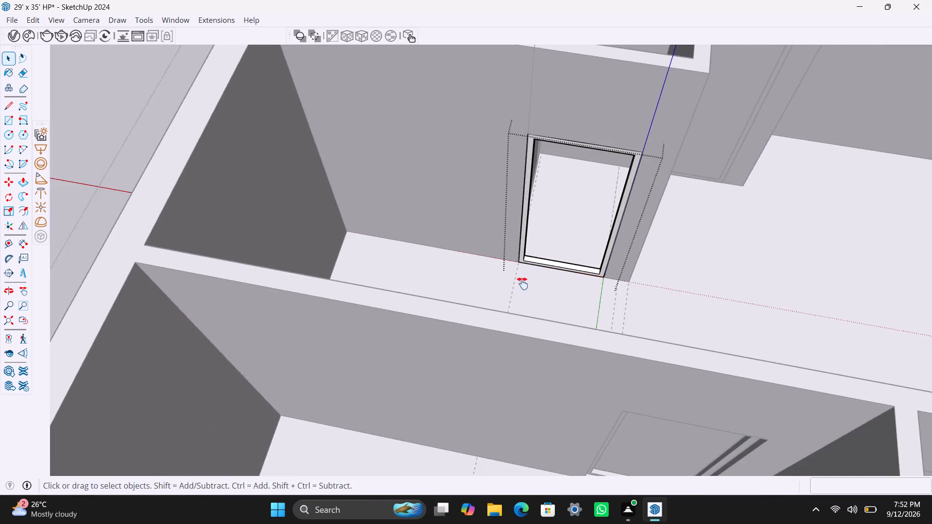
shift+middle_drag(522, 283, 496, 359)
scroll(493, 319, up, 2)
middle_drag(486, 273, 496, 252)
scroll(458, 320, up, 2)
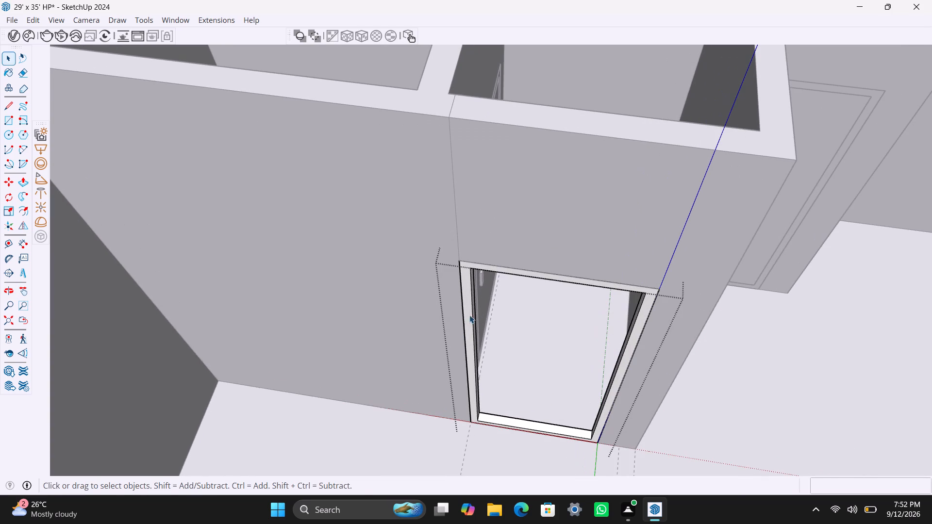
key(r)
click(471, 272)
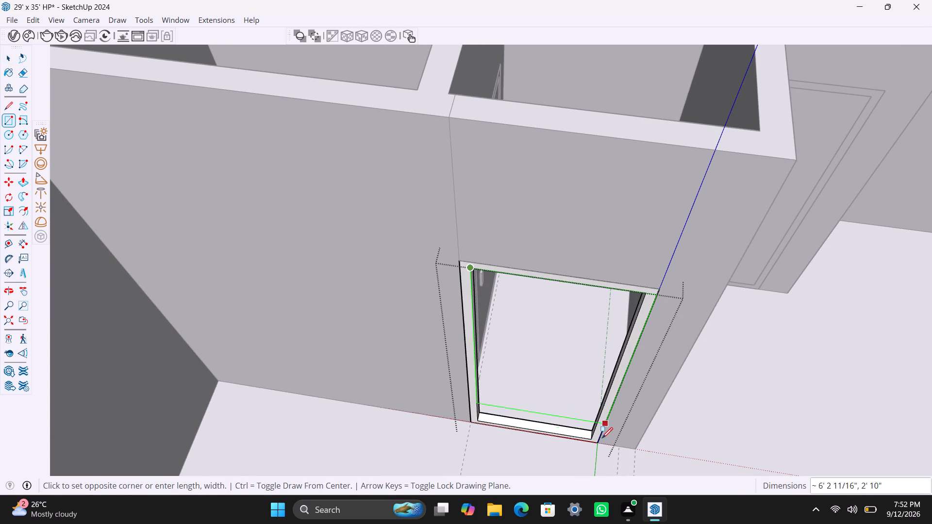
click(586, 438)
key(space)
double_click(567, 406)
right_click(566, 406)
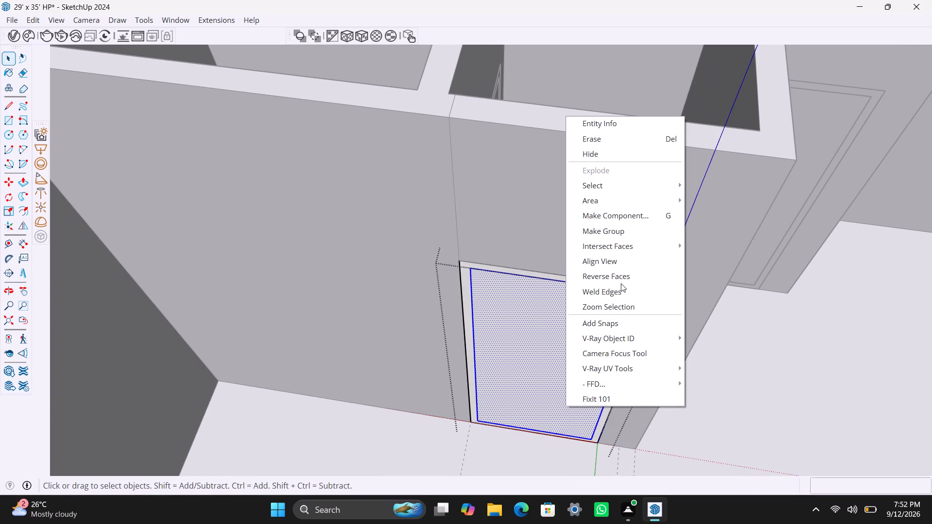
click(622, 238)
Inside the panel group, Push/Pull the door panel face 18 mm thick.
triple_click(562, 337)
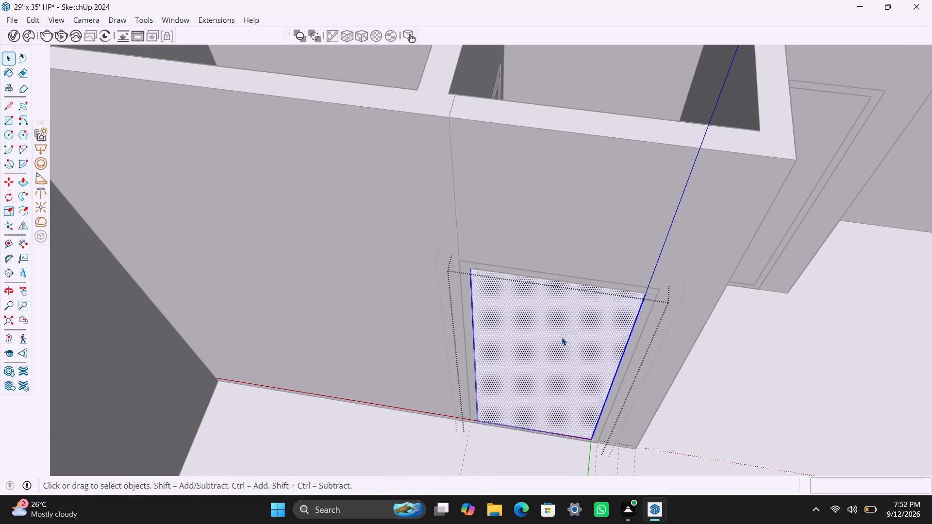
key(p)
drag(562, 337, 558, 328)
text(18mm)
key(Return)
key(space)
Draw a small upright handle rectangle on the door panel near its long-partition side, group it, and open the group for editing.
scroll(507, 385, down, 1)
scroll(507, 385, up, 3)
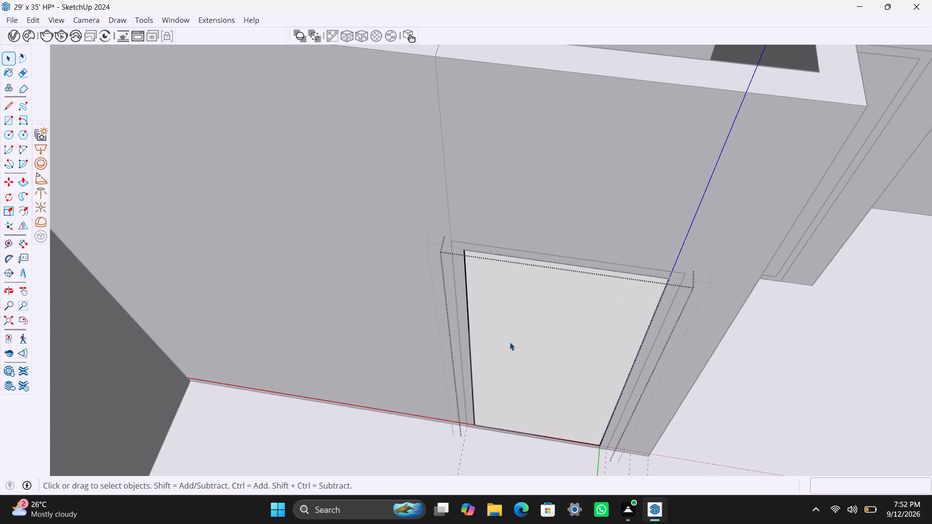
scroll(510, 342, up, 1)
middle_drag(502, 385, 506, 337)
scroll(481, 370, up, 2)
middle_drag(490, 340, 498, 328)
scroll(527, 353, down, 2)
middle_drag(575, 365, 568, 303)
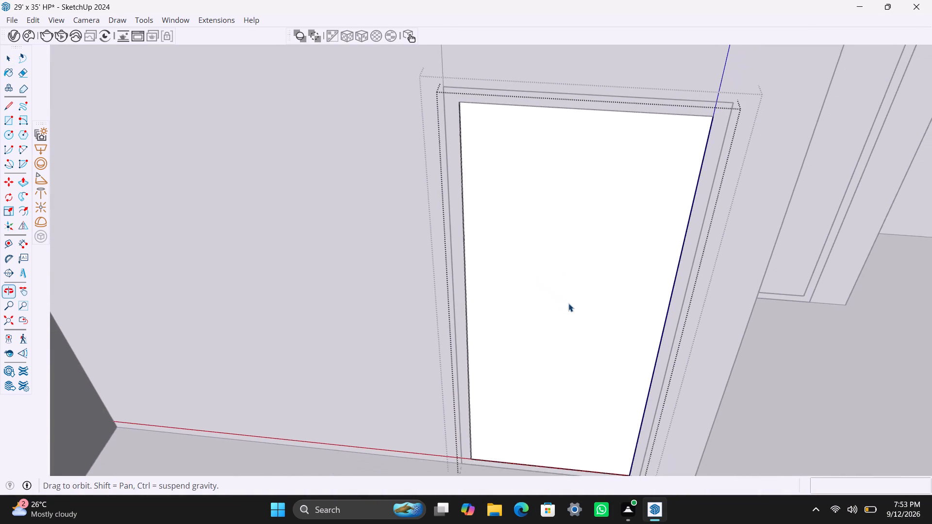
scroll(567, 324, up, 1)
middle_drag(554, 393, 570, 397)
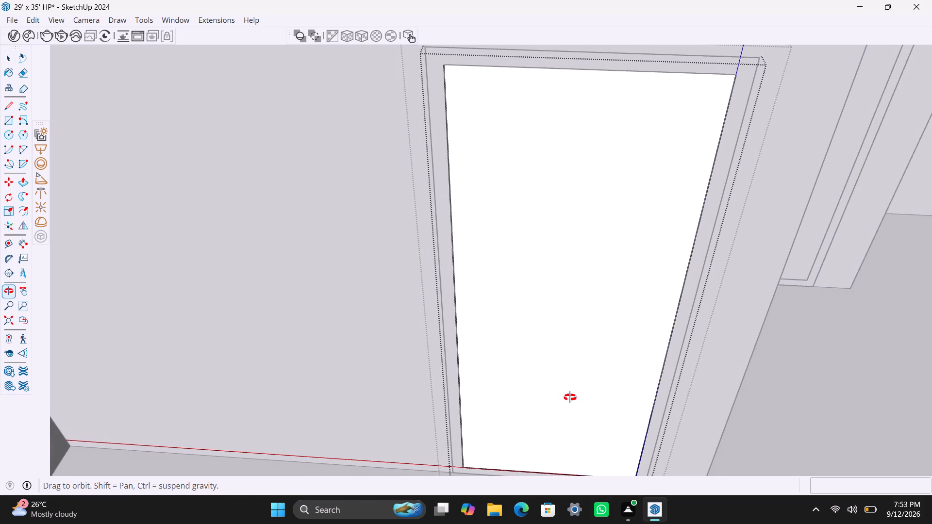
middle_drag(570, 397, 582, 395)
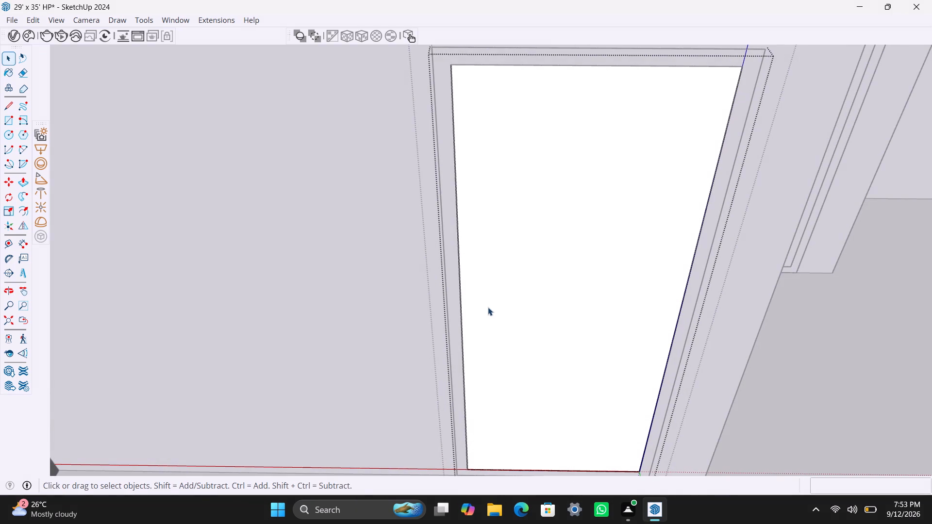
key(r)
click(488, 292)
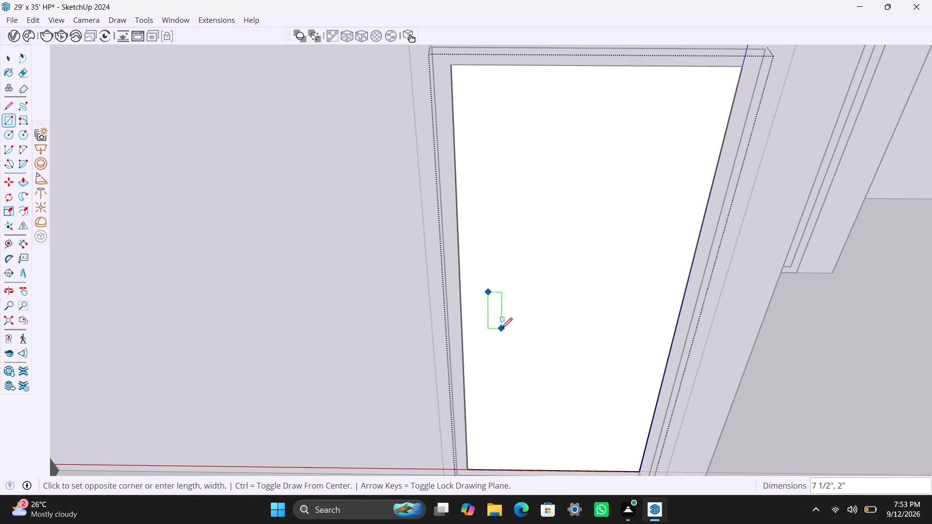
click(497, 323)
key(space)
double_click(494, 311)
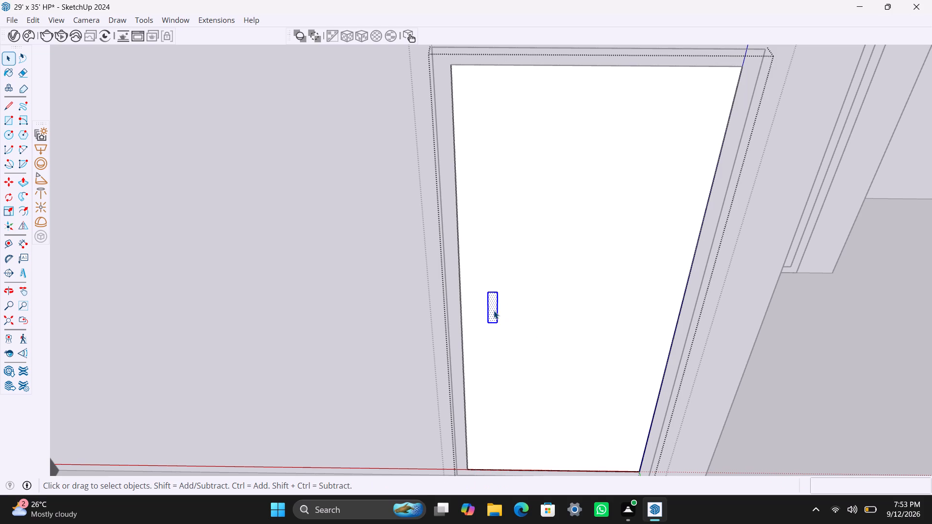
right_click(494, 311)
click(543, 125)
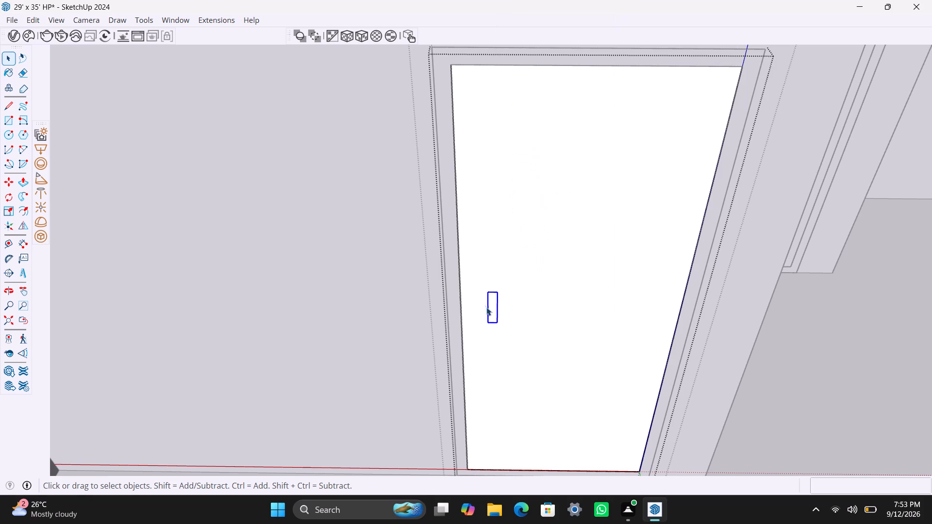
click(496, 304)
triple_click(494, 310)
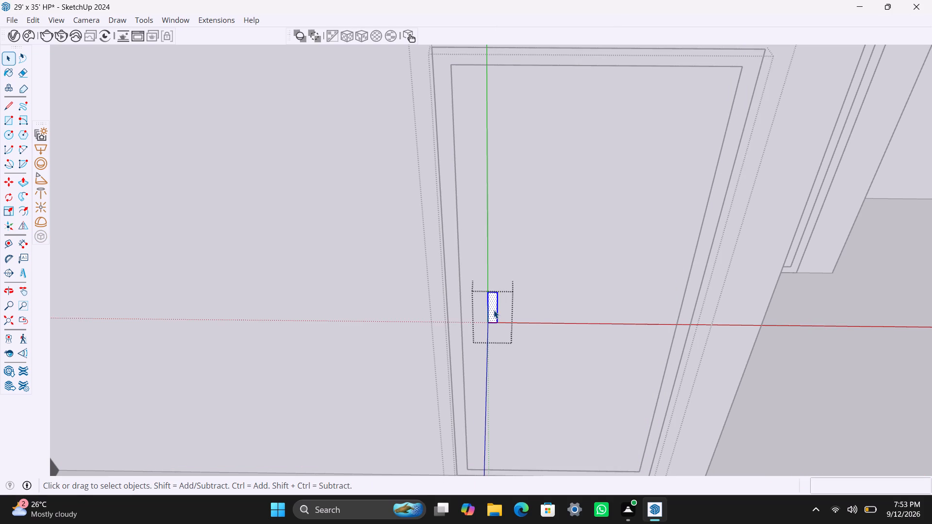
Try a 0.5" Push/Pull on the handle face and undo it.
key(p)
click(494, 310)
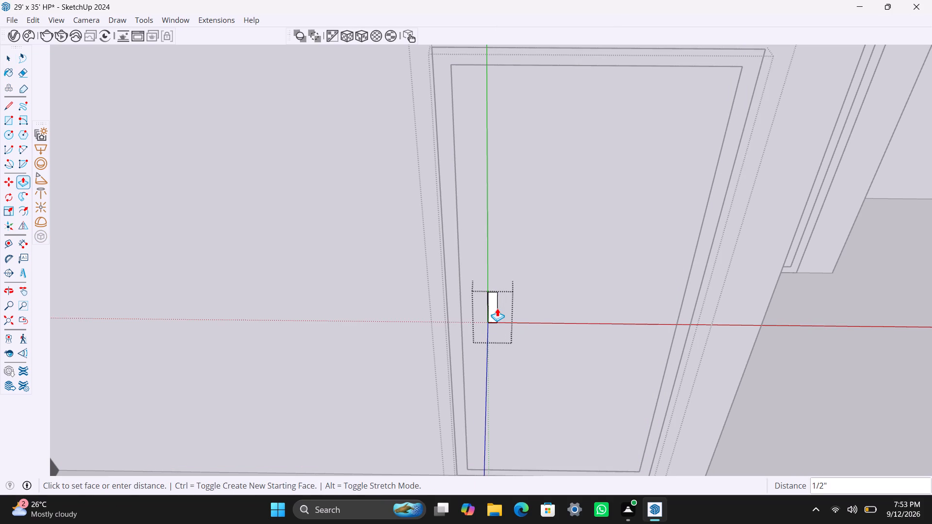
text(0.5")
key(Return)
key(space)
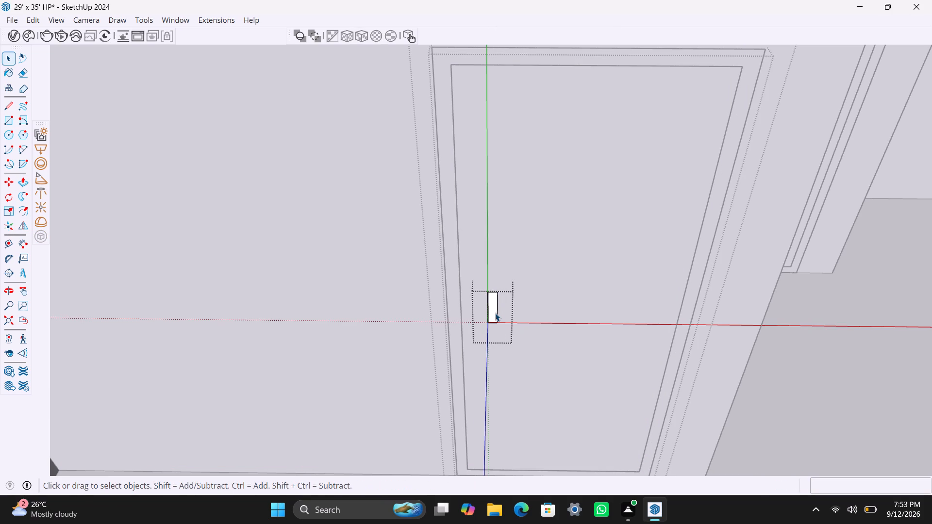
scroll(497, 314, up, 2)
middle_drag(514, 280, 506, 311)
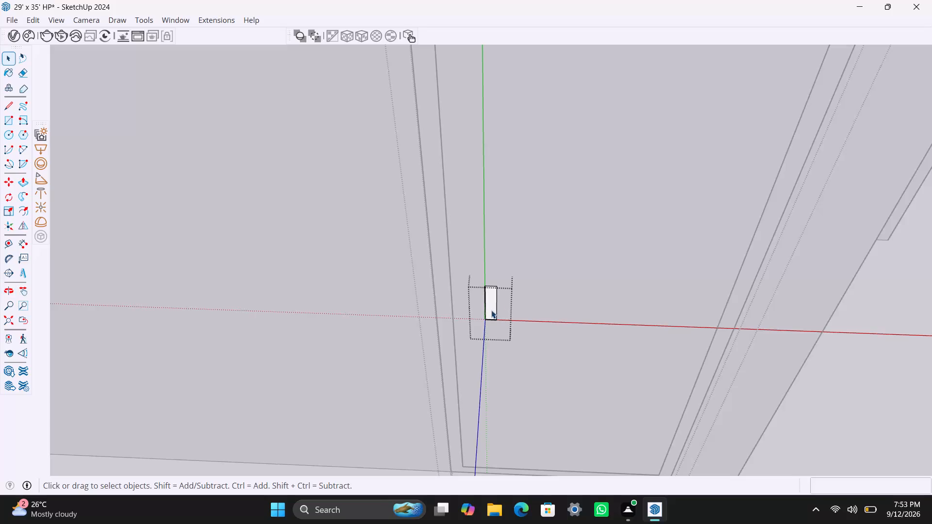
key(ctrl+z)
Push/Pull the door handle face 0.5" and exit all the nested groups.
scroll(487, 308, up, 3)
click(494, 309)
key(p)
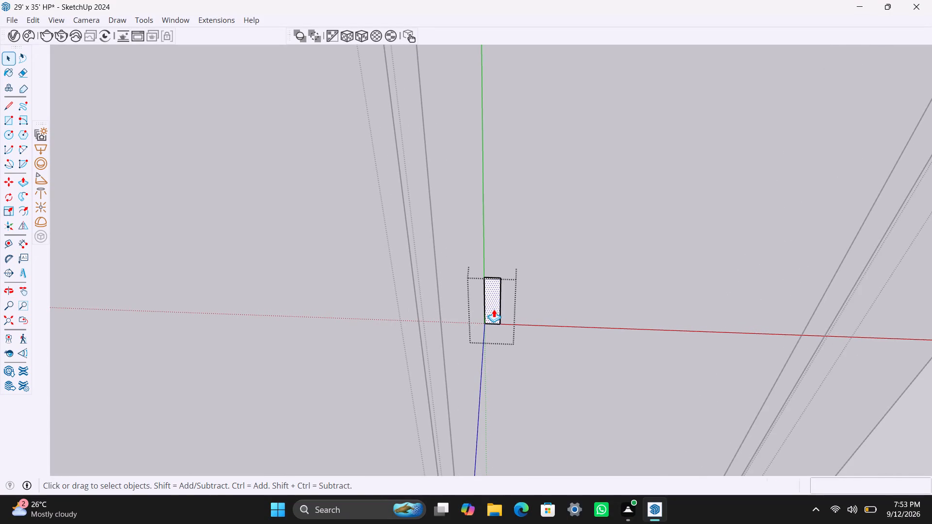
click(494, 309)
text(0.5")
key(Return)
key(space)
scroll(495, 316, down, 15)
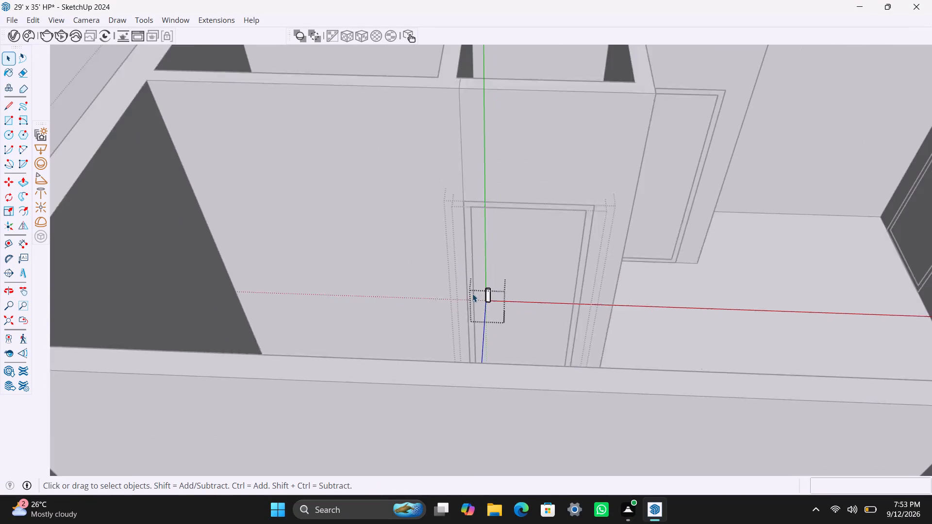
scroll(472, 294, down, 17)
triple_click(363, 201)
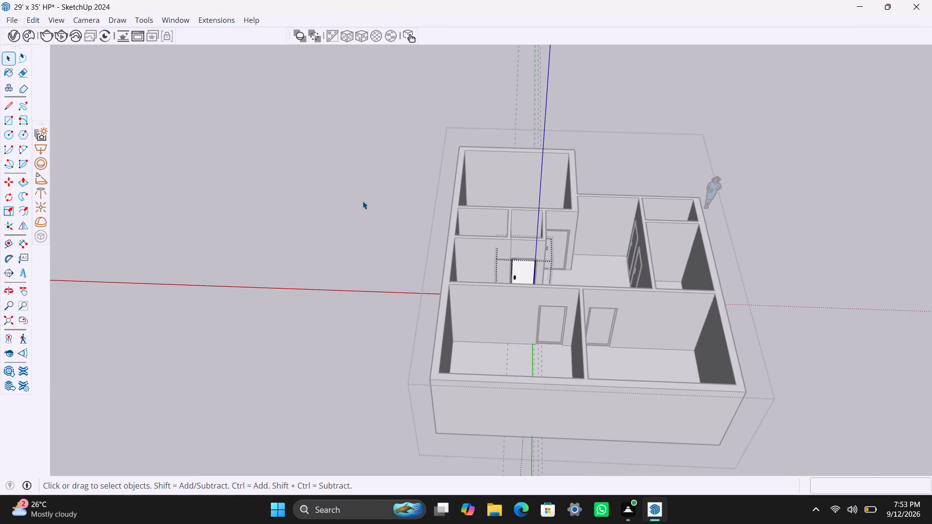
double_click(363, 201)
triple_click(360, 201)
scroll(582, 339, down, 4)
click(366, 204)
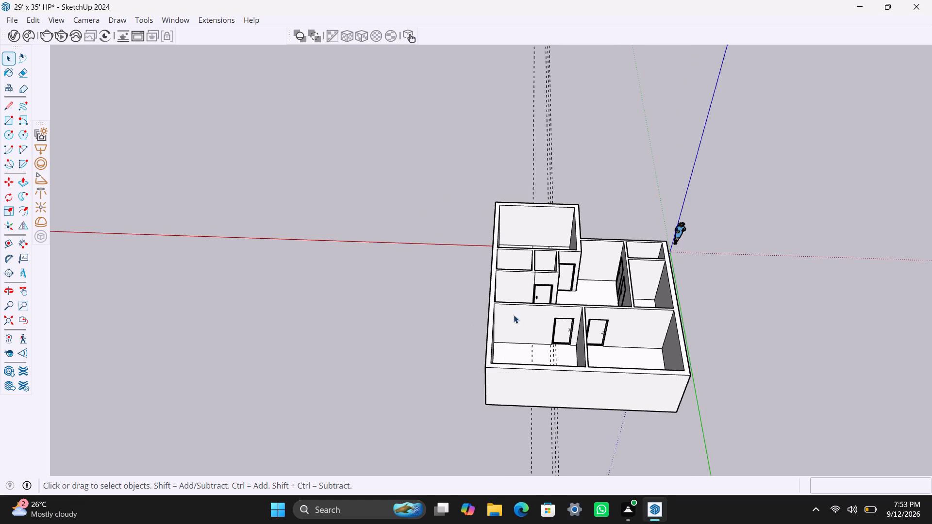
Delete all guide lines from the model and save it.
scroll(633, 391, down, 4)
middle_drag(634, 395, 58, 335)
scroll(332, 333, up, 3)
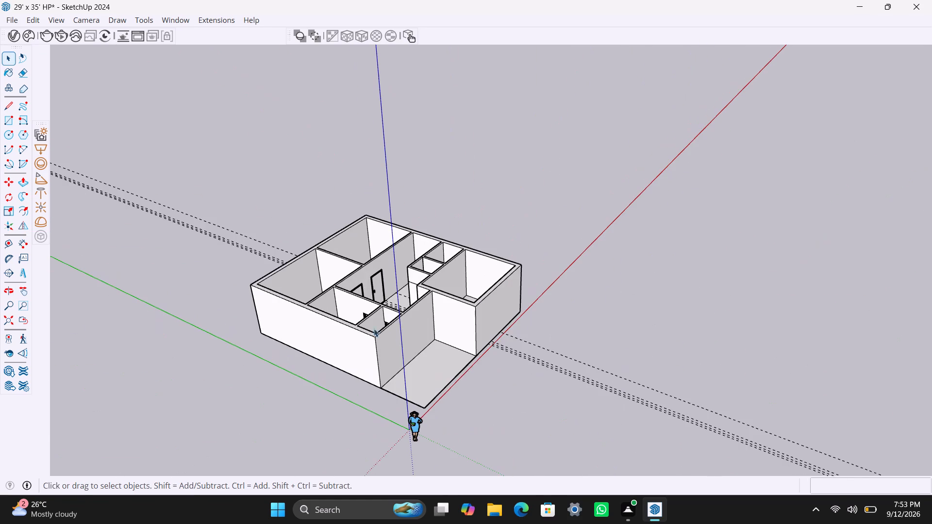
click(36, 23)
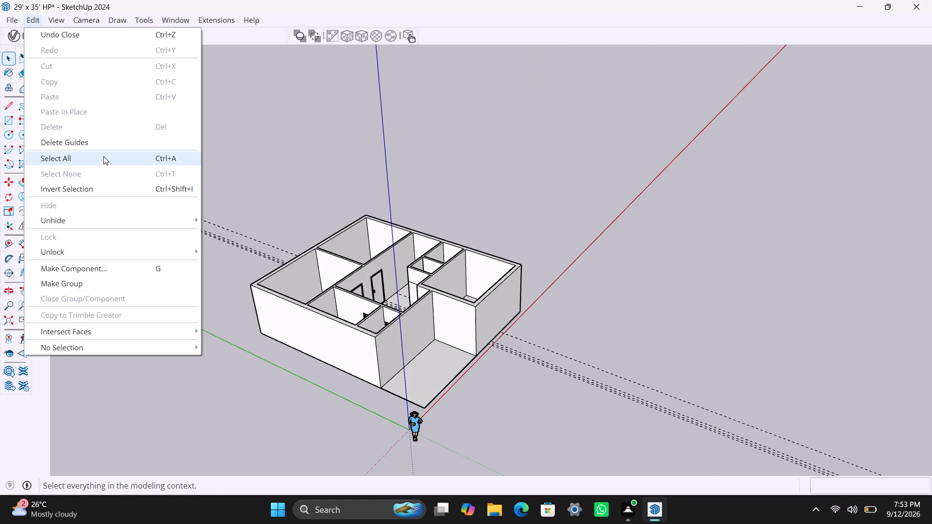
click(98, 144)
scroll(449, 301, down, 2)
middle_drag(564, 360, 405, 395)
key(ctrl+s)
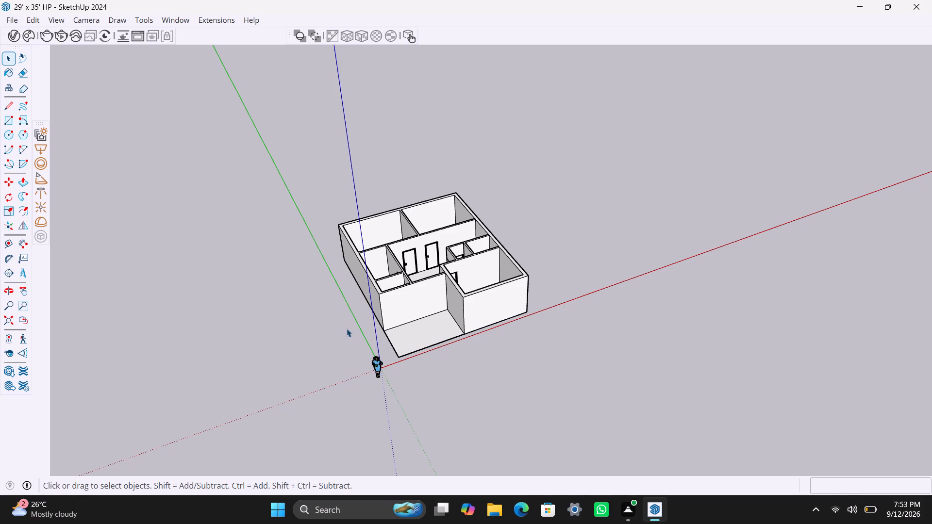
Place a vertical guide a little past the middle of the recessed front wall, measured from the wall's outer side edge.
scroll(403, 352, up, 2)
middle_drag(434, 313, 431, 315)
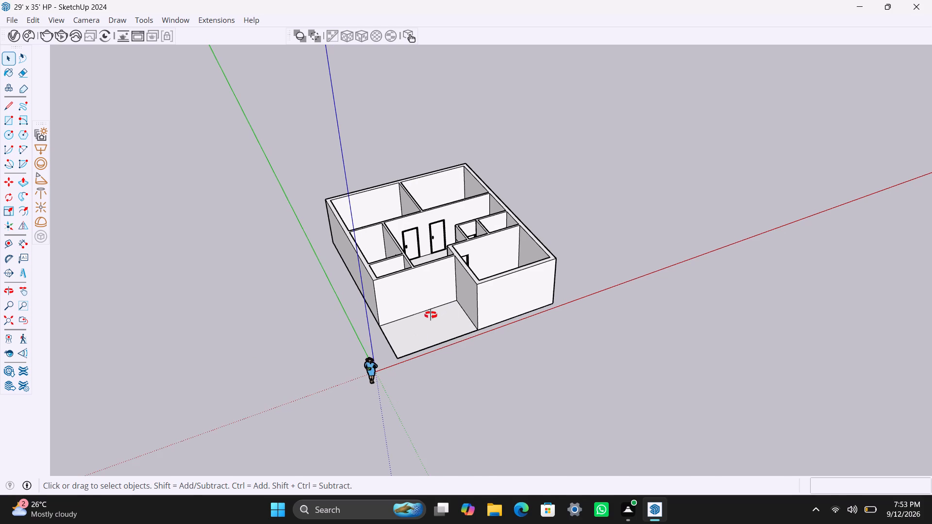
middle_drag(431, 315, 368, 338)
scroll(393, 298, up, 3)
middle_drag(414, 298, 362, 315)
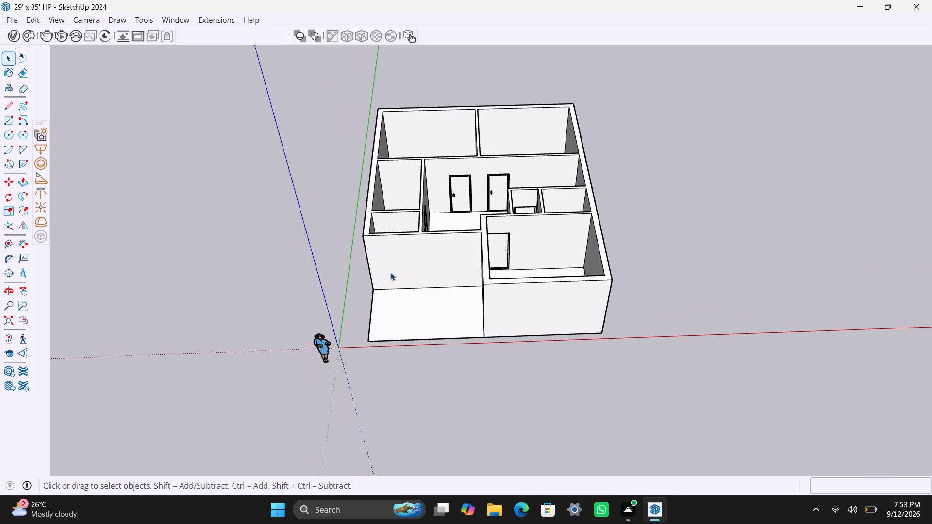
scroll(408, 267, up, 1)
scroll(449, 267, up, 2)
scroll(447, 286, down, 3)
middle_drag(451, 342, 433, 327)
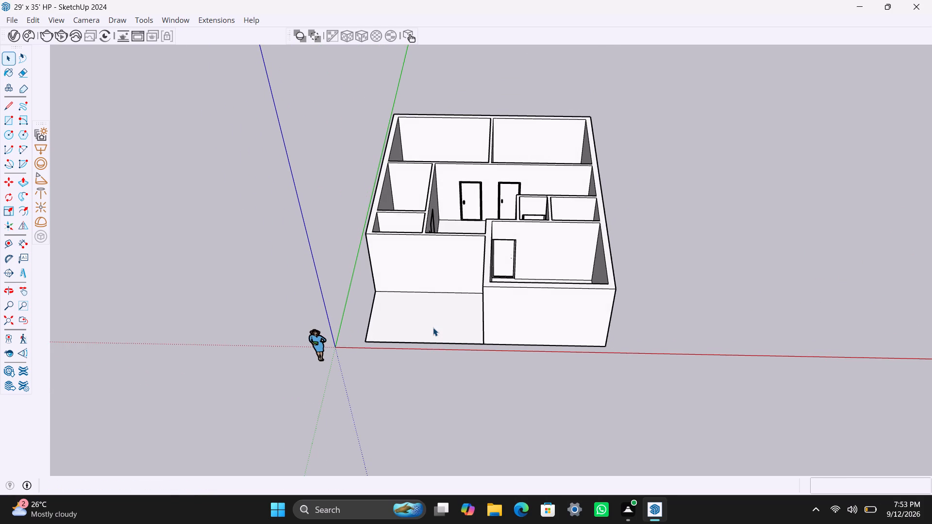
scroll(406, 272, up, 3)
key(t)
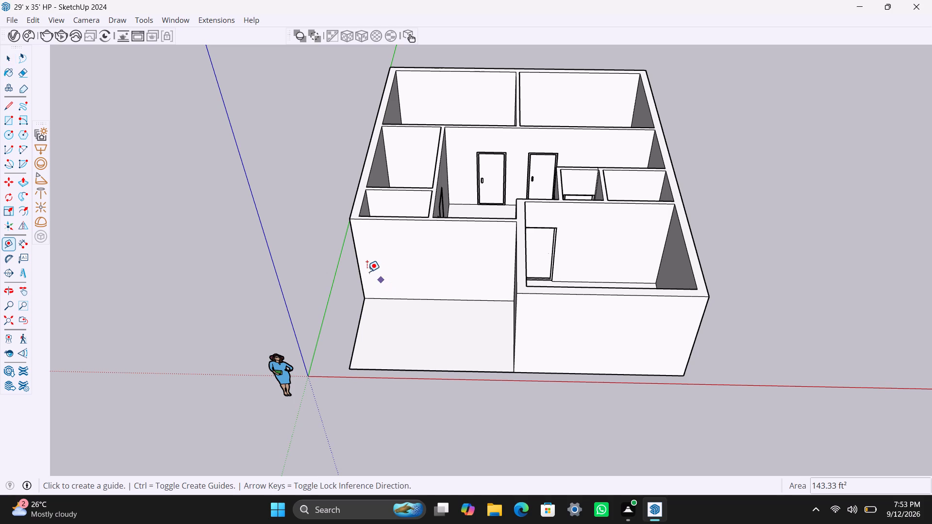
drag(359, 255, 363, 255)
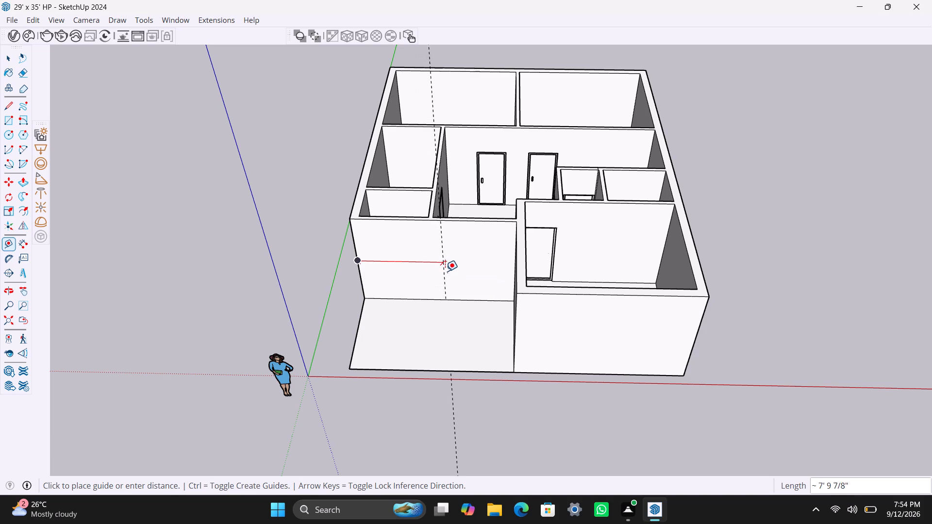
click(450, 269)
click(451, 267)
key(space)
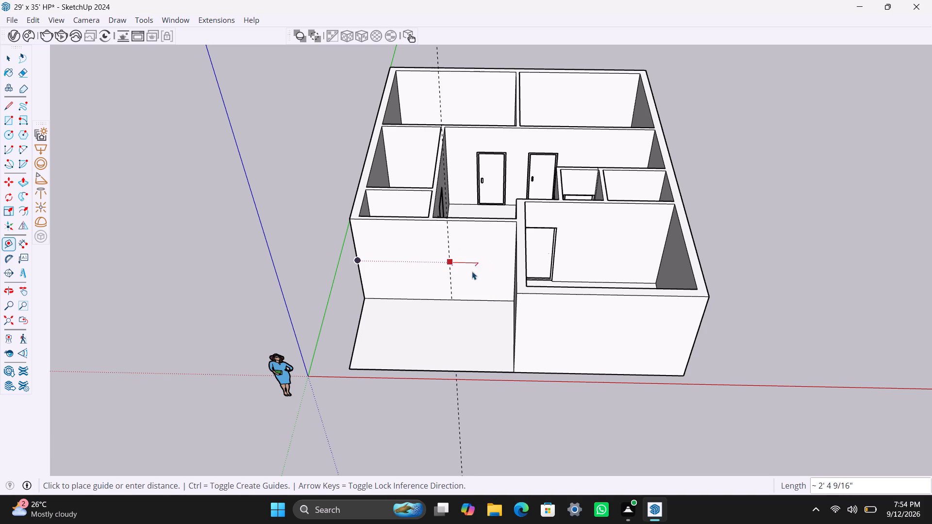
Add a vertical guide 3' from the first and a horizontal guide 3' below the recessed front wall's top edge.
key(t)
click(449, 239)
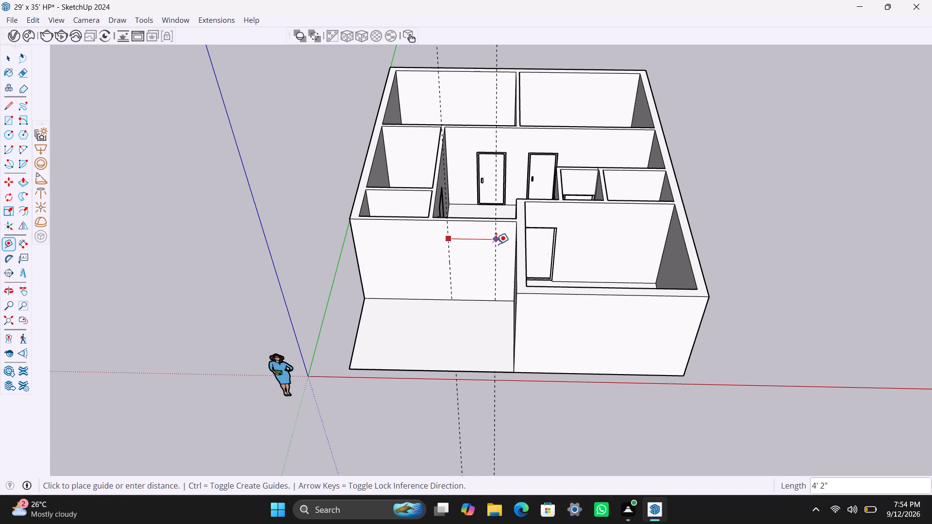
text(3')
key(Return)
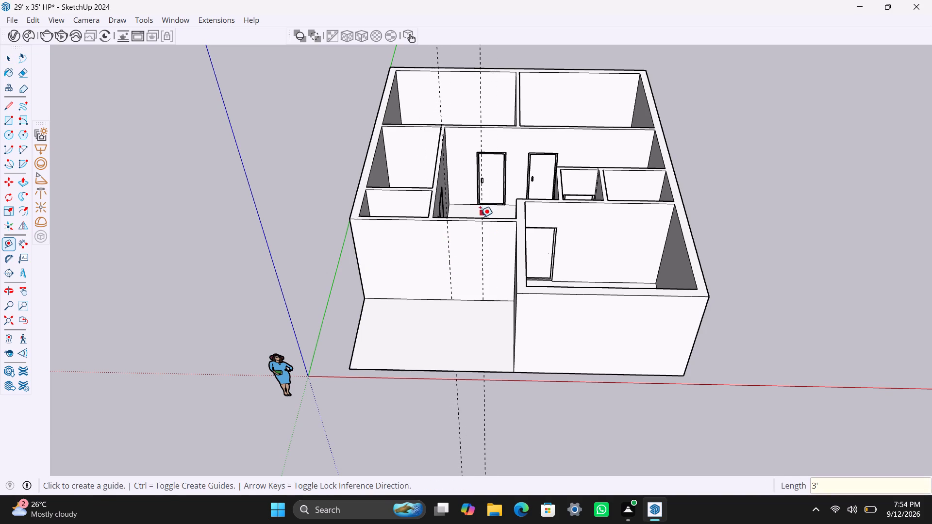
scroll(485, 285, up, 3)
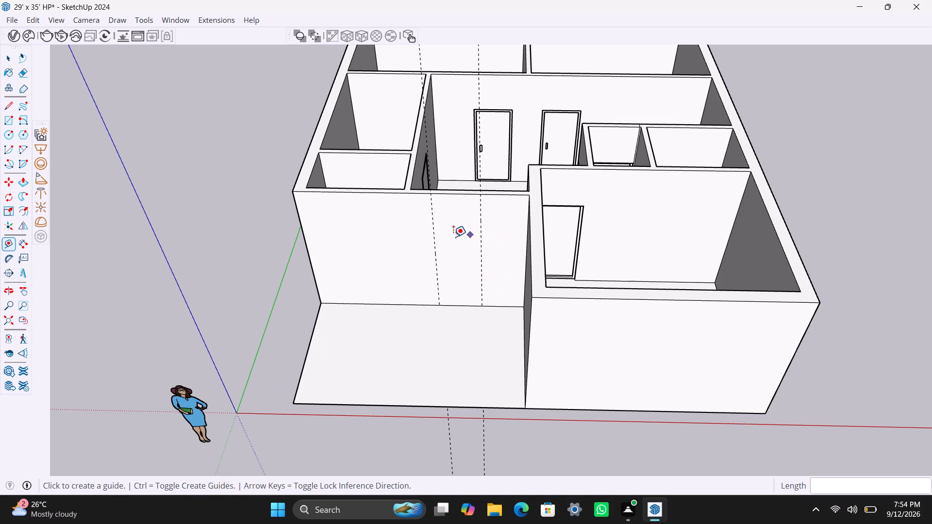
click(461, 197)
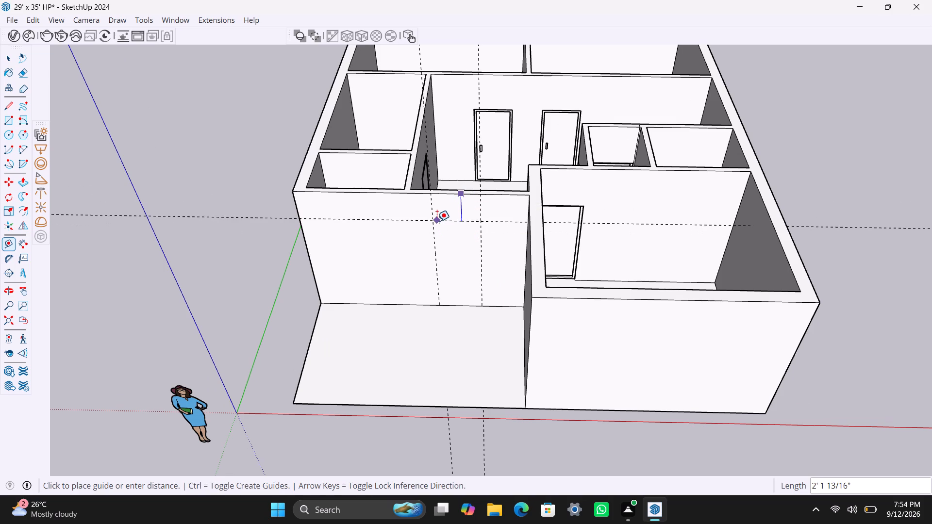
text(3')
key(Return)
key(space)
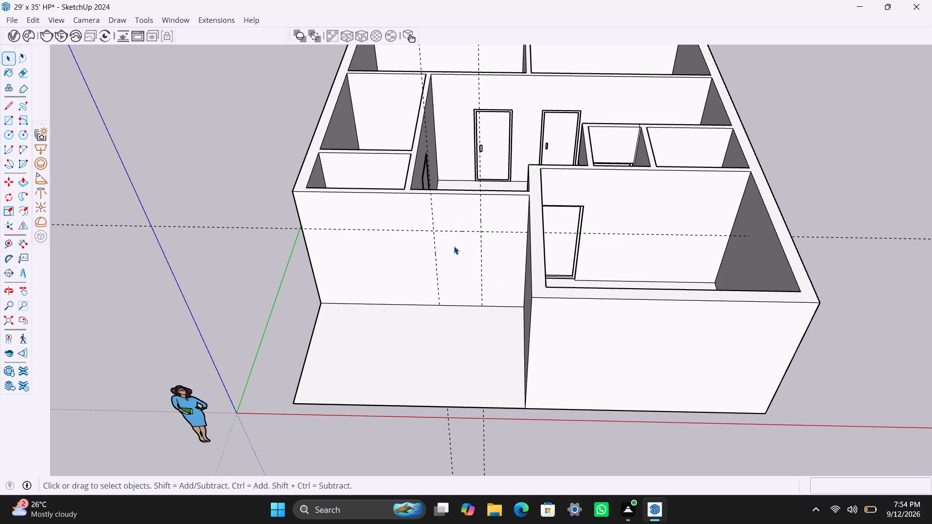
Open the house group and draw a 3' by 7' door rectangle between the guides on the recessed front wall.
key(r)
key(space)
triple_click(450, 250)
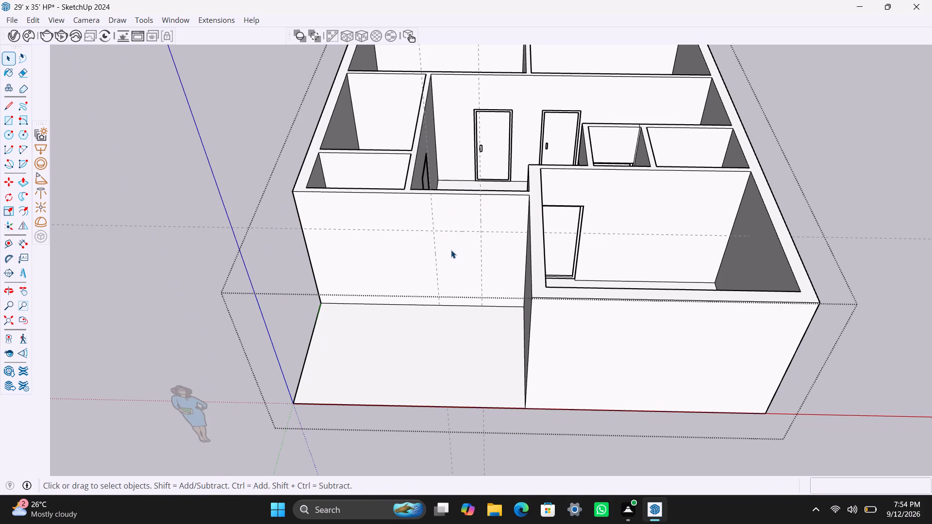
click(428, 245)
key(r)
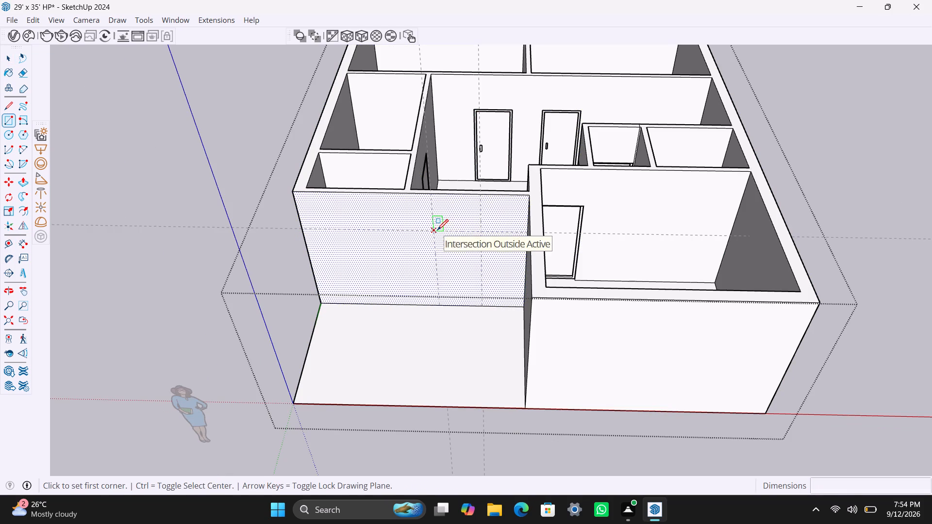
drag(437, 230, 439, 234)
click(480, 303)
key(space)
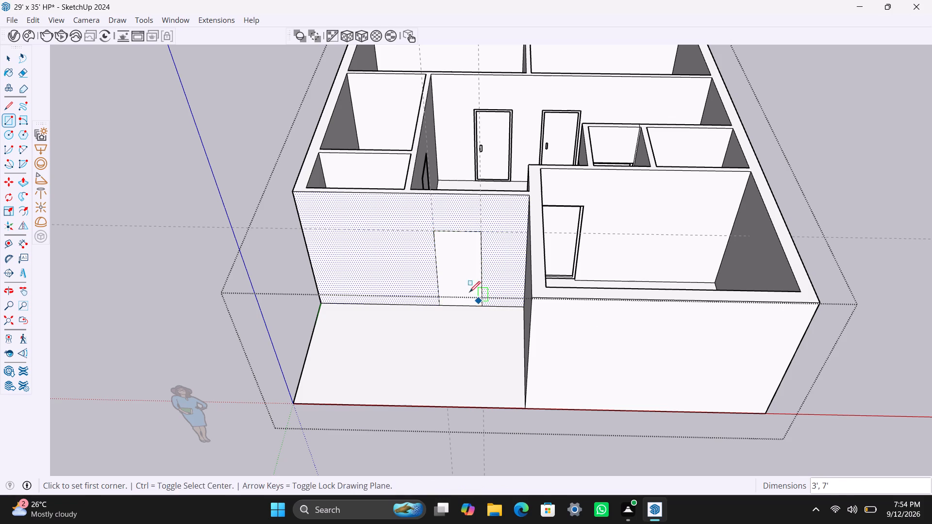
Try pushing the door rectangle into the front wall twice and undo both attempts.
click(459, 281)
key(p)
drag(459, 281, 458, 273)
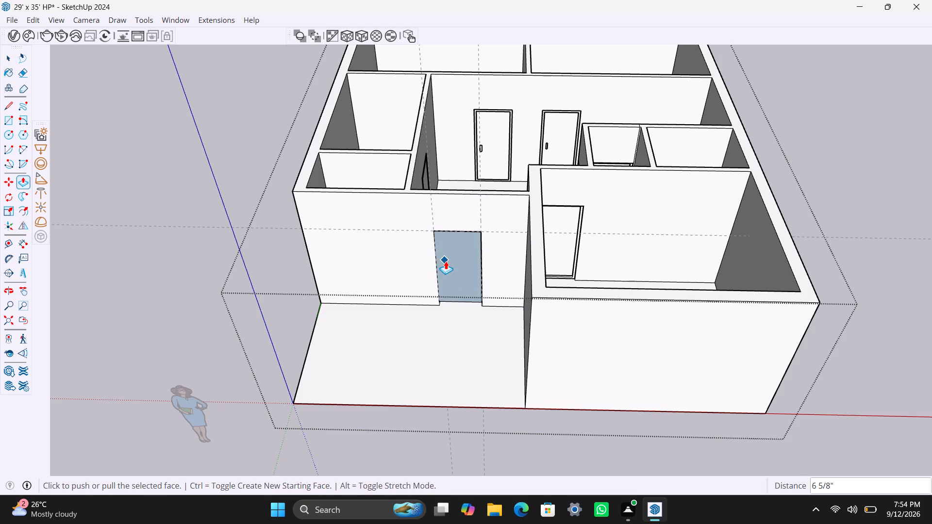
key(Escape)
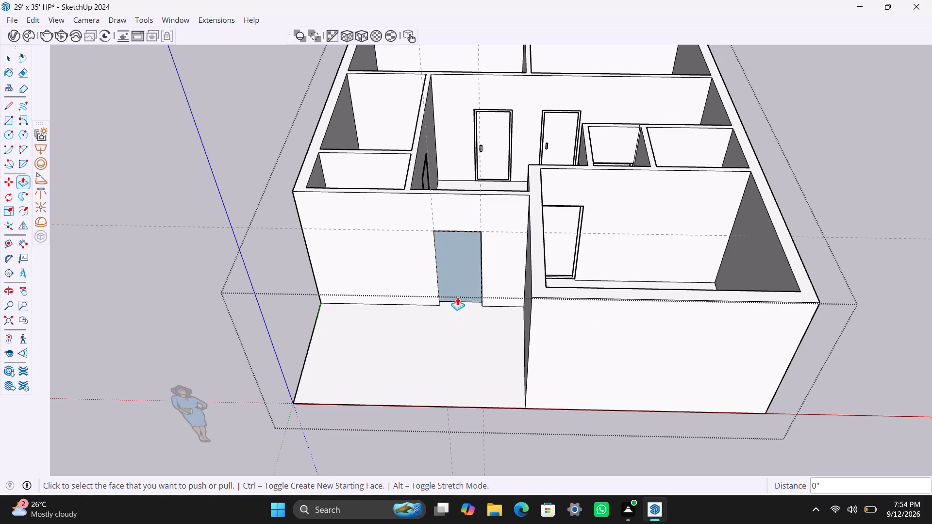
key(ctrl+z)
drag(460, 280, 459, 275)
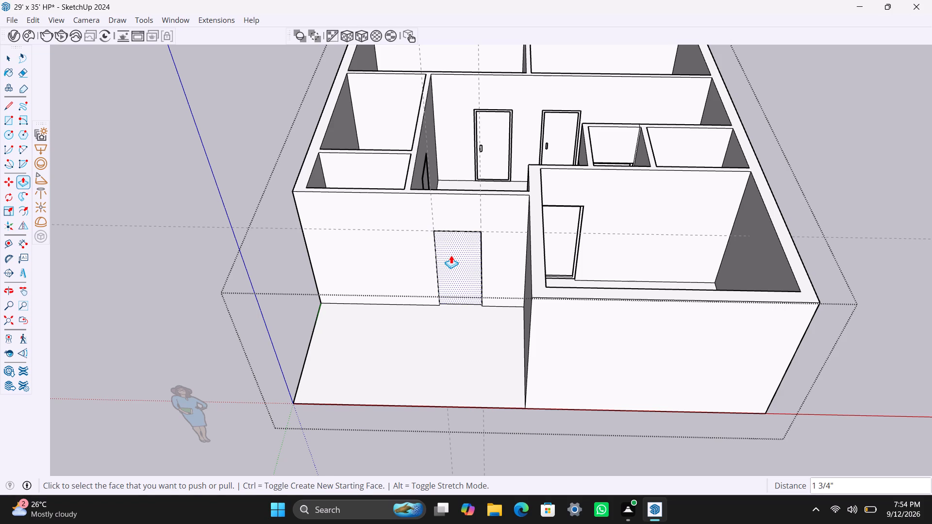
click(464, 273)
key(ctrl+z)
Push the door rectangle back through the wall to open the front doorway, and delete the leftover threshold line.
scroll(458, 274, up, 5)
click(460, 278)
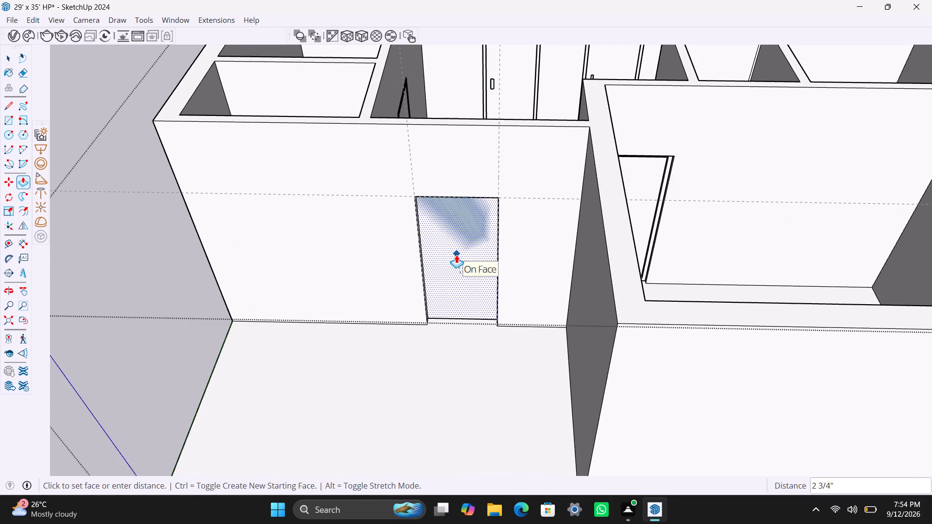
click(456, 255)
key(space)
scroll(458, 278, down, 7)
scroll(487, 304, up, 6)
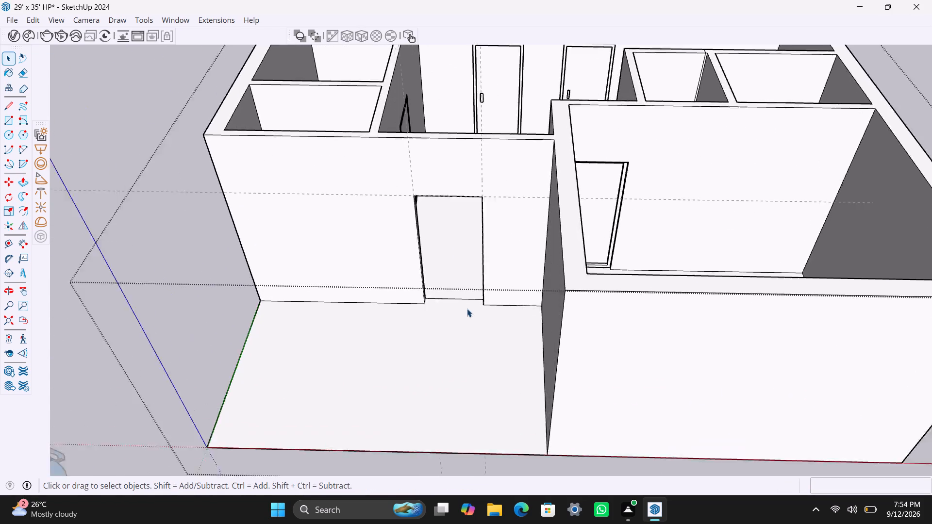
scroll(467, 309, up, 4)
click(439, 295)
key(Delete)
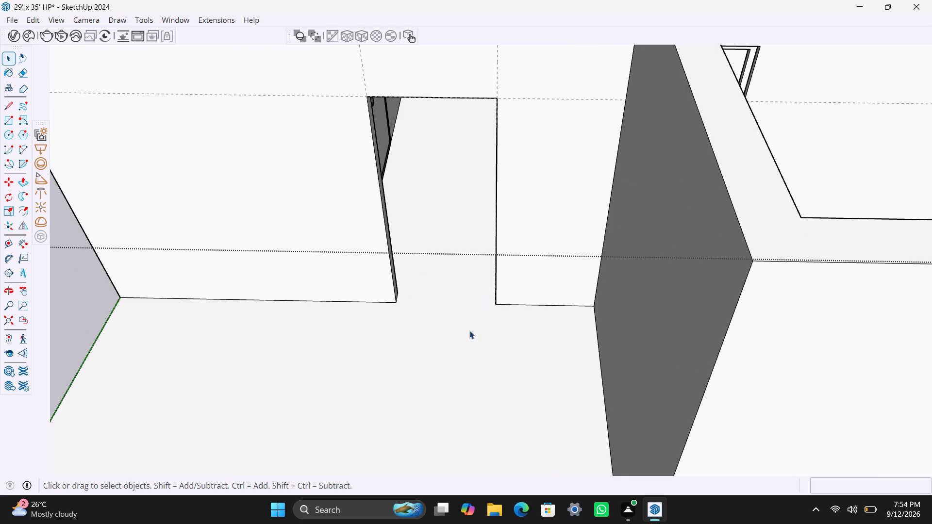
Draw a 3' by 7' rectangle filling the front doorway, group it, and open the group for editing.
scroll(479, 331, down, 10)
scroll(471, 276, up, 3)
key(r)
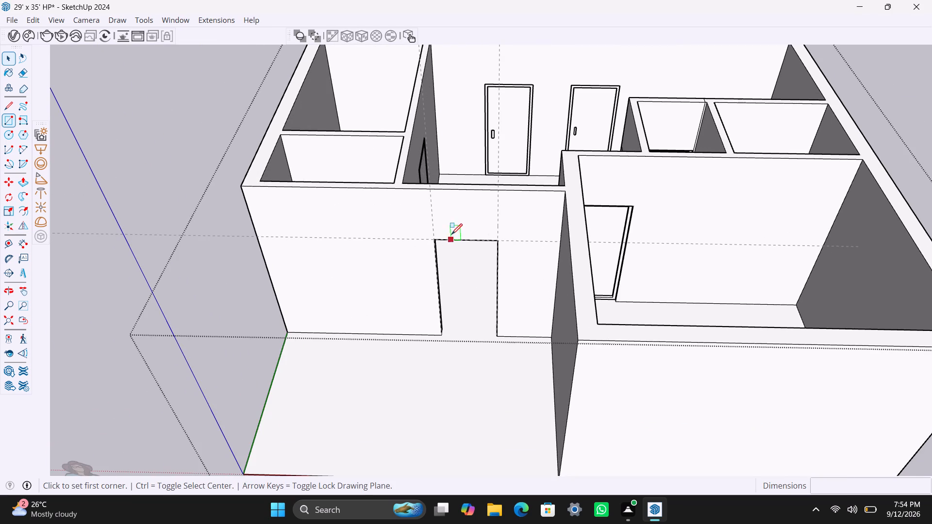
click(440, 240)
click(499, 331)
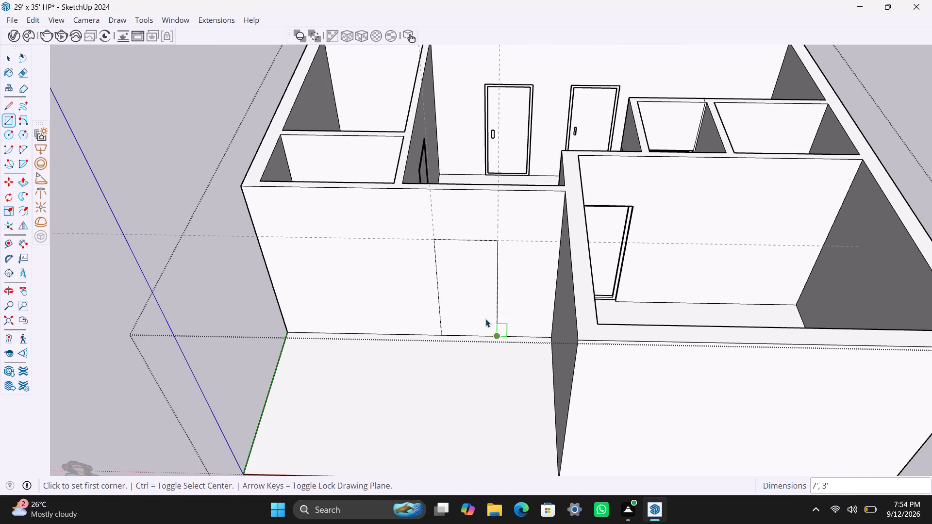
key(space)
double_click(476, 298)
right_click(476, 298)
click(544, 118)
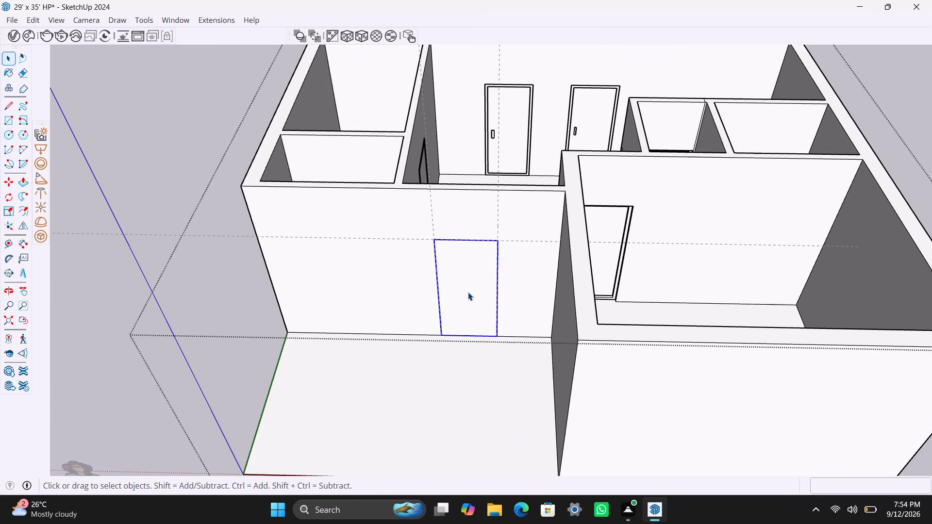
triple_click(468, 292)
Offset the door rectangle's edges 2" inward and delete the inner face to leave a frame.
key(f)
click(453, 280)
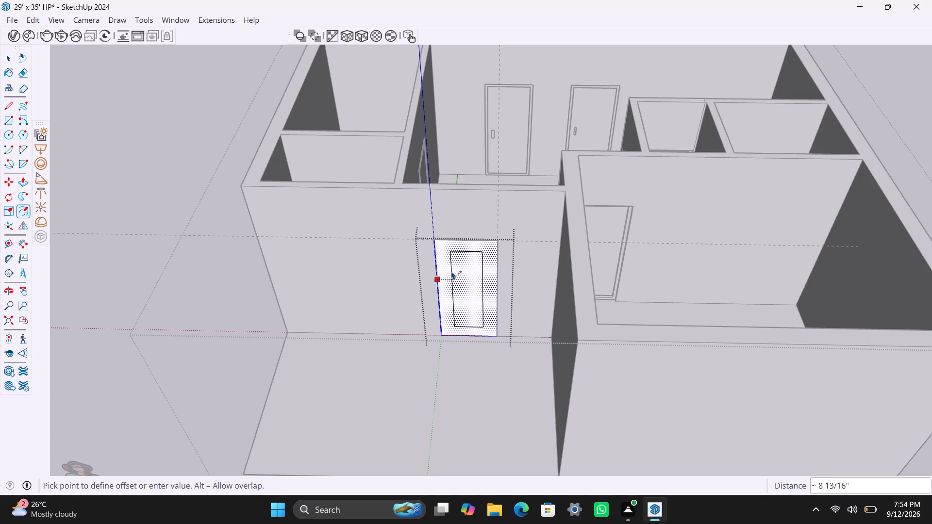
text(2")
key(Return)
key(space)
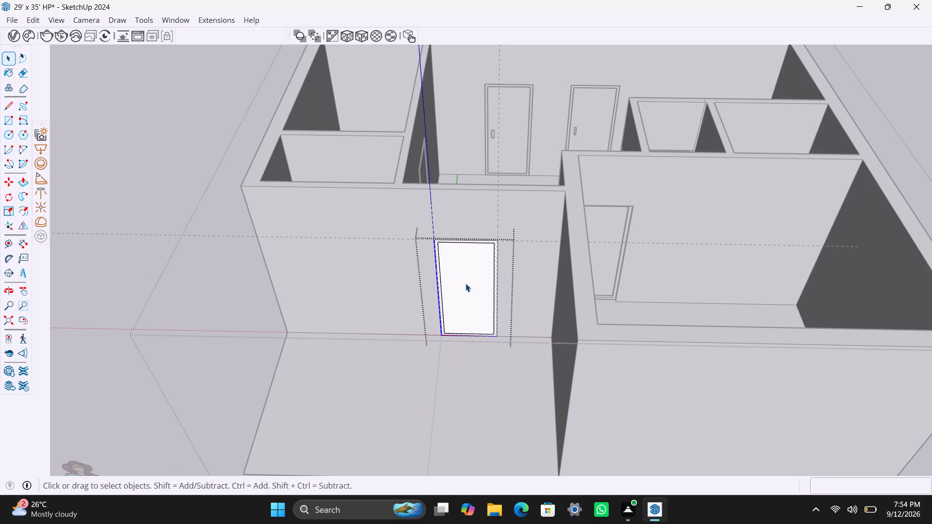
click(466, 283)
key(Delete)
Push/Pull the front door frame's face 2.5".
scroll(448, 309, up, 3)
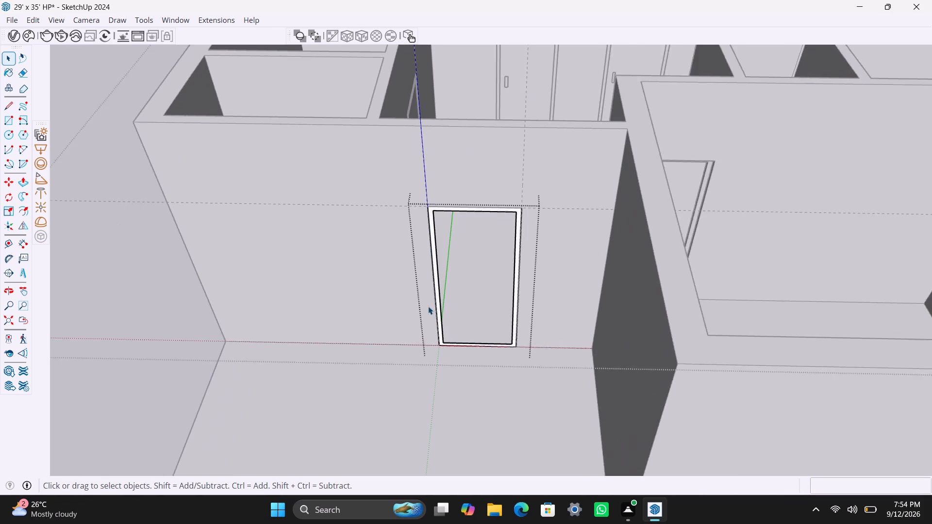
scroll(428, 306, up, 7)
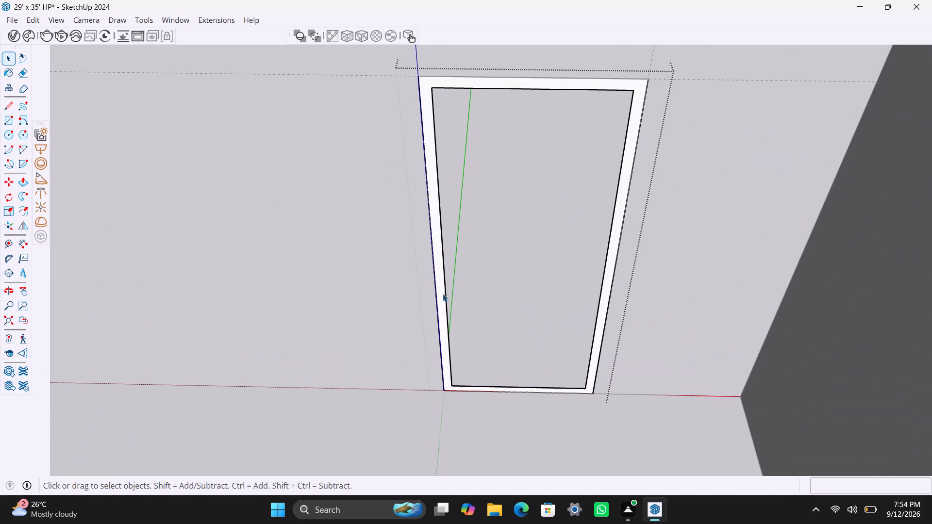
click(443, 293)
scroll(444, 294, up, 2)
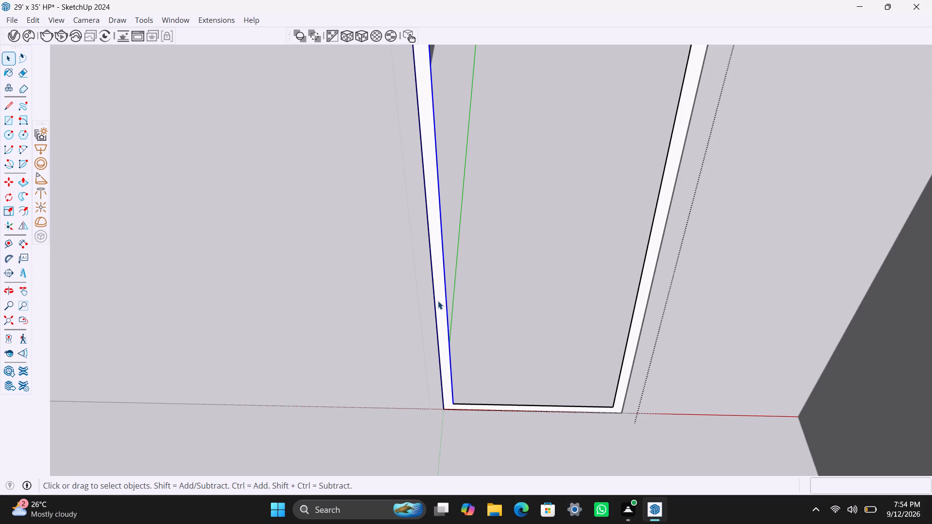
click(438, 301)
key(p)
click(438, 301)
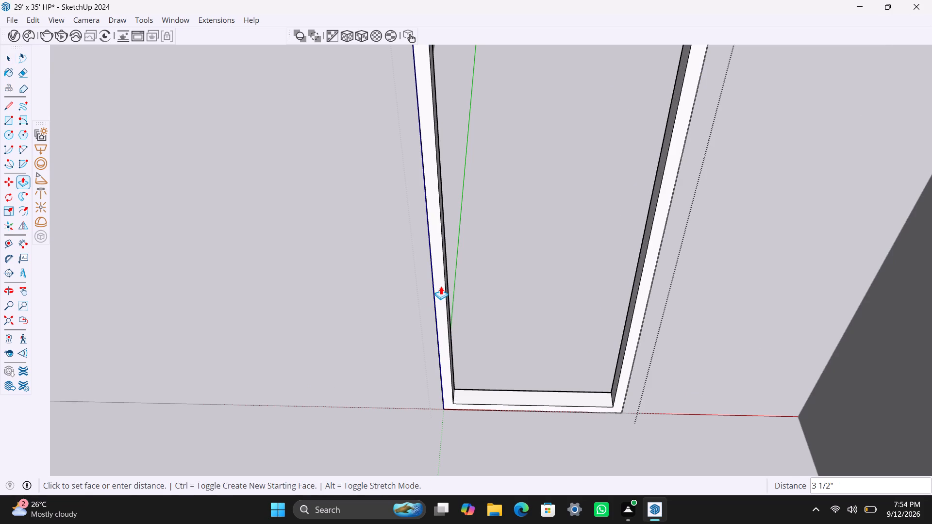
text(2.5")
key(Return)
key(space)
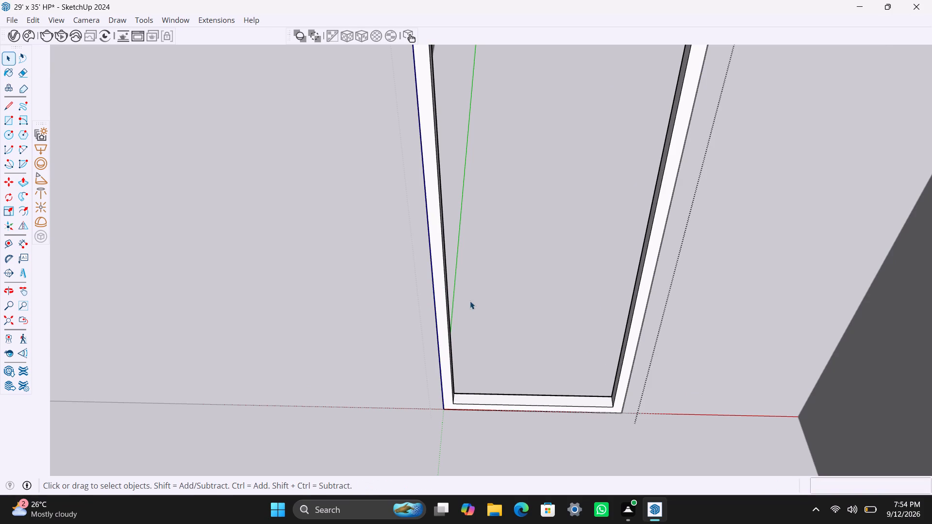
Draw a rectangle filling the inside of the front door frame, group it, and open the group for editing.
scroll(472, 307, down, 6)
middle_drag(478, 295, 464, 287)
key(r)
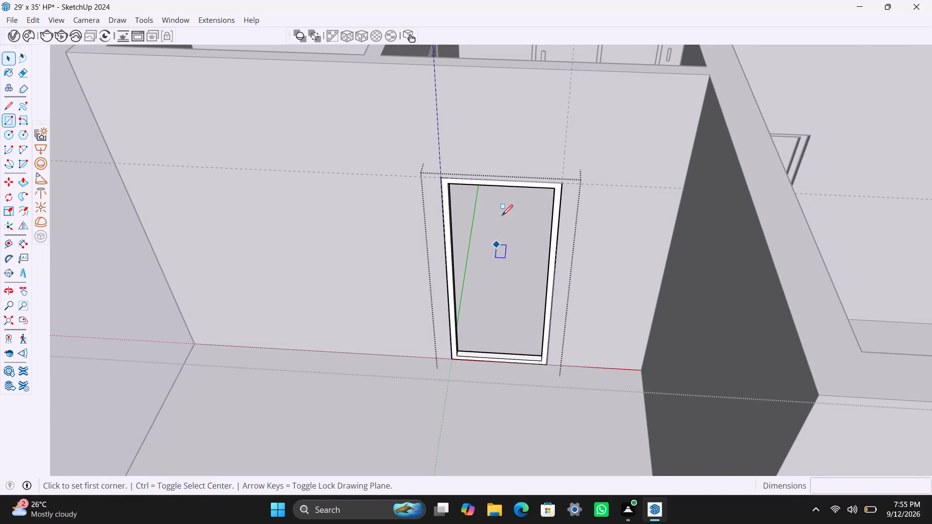
click(453, 187)
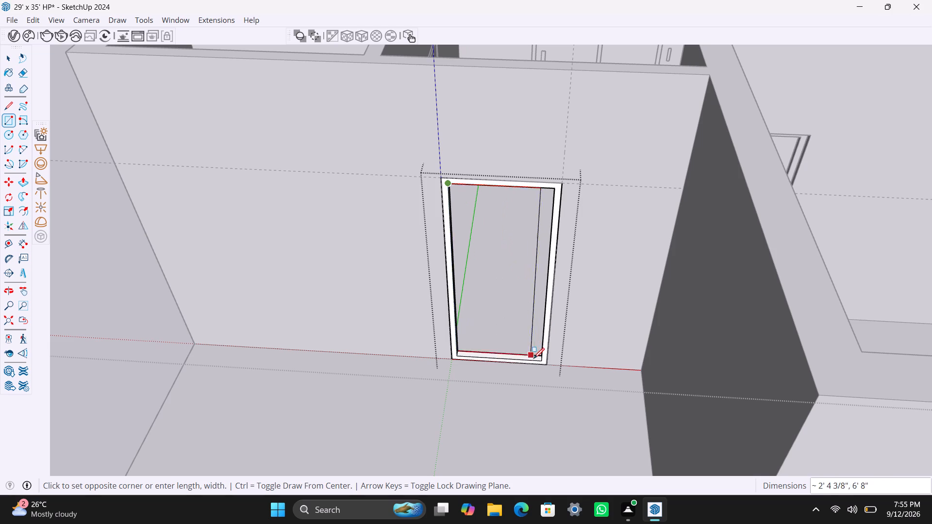
click(536, 359)
key(space)
triple_click(499, 314)
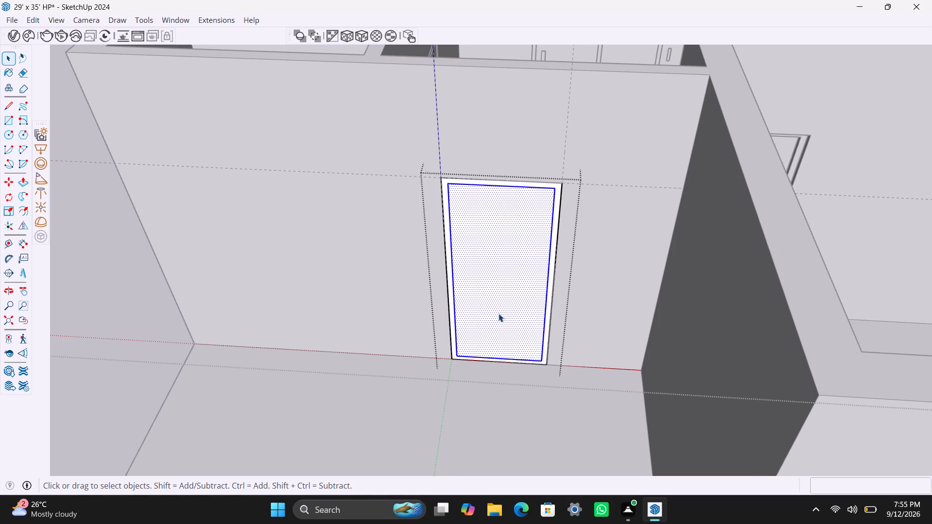
double_click(489, 313)
right_click(487, 312)
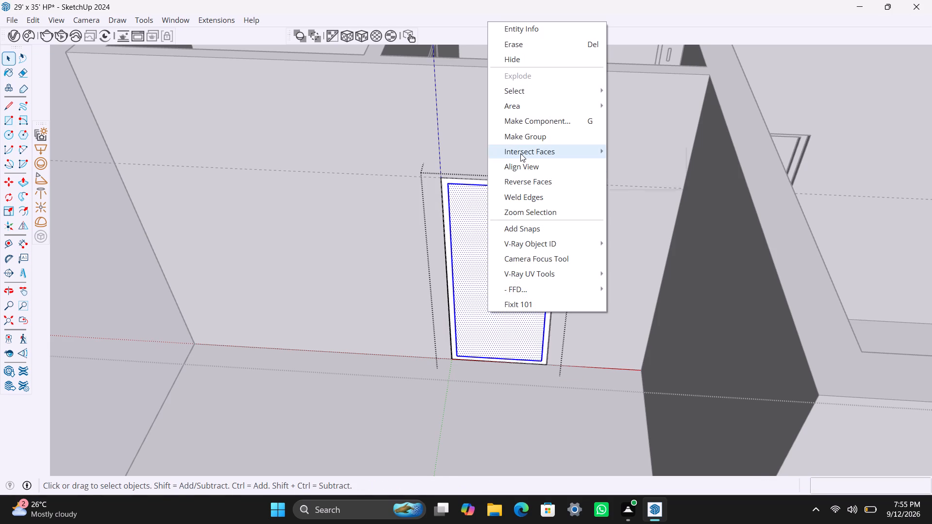
click(520, 153)
click(529, 133)
triple_click(491, 273)
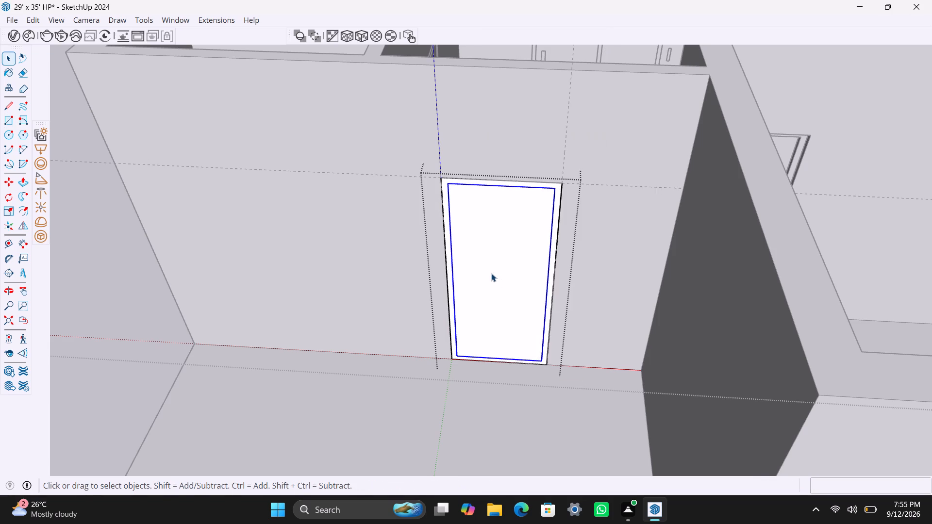
Push/Pull the front door panel face 18 mm.
key(p)
click(491, 273)
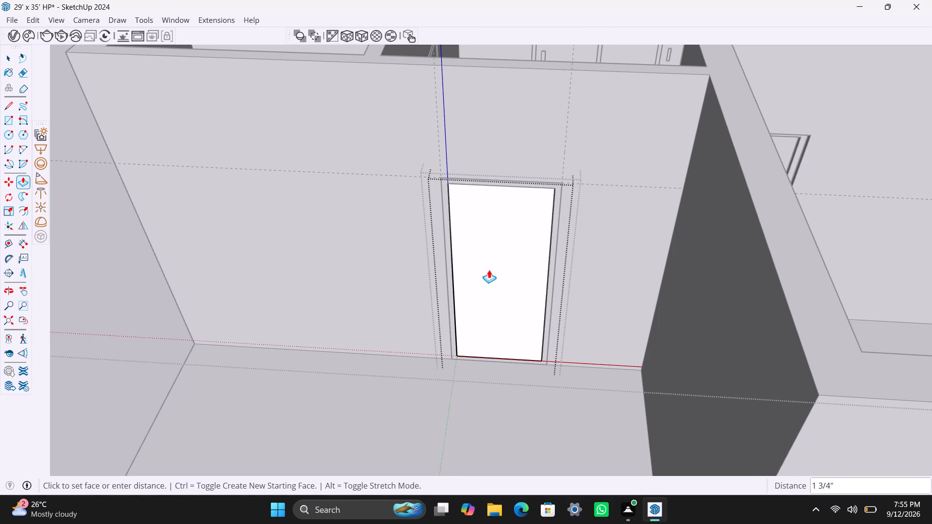
text(18mm)
key(Return)
key(space)
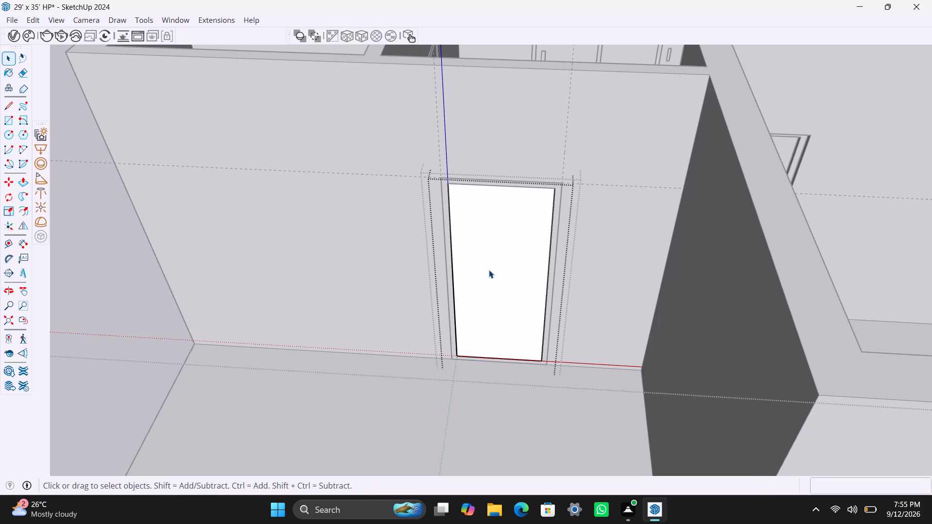
Draw a handle rectangle about 7" by 1 1/4" near the left edge of the front door panel and group it.
key(r)
scroll(474, 291, up, 2)
middle_drag(473, 277, 484, 258)
scroll(461, 269, up, 1)
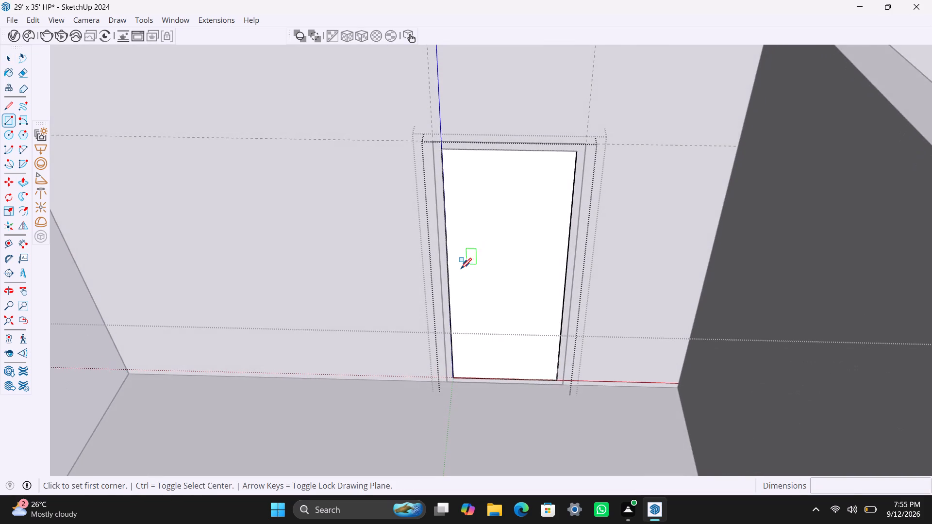
scroll(461, 269, up, 3)
drag(464, 264, 461, 278)
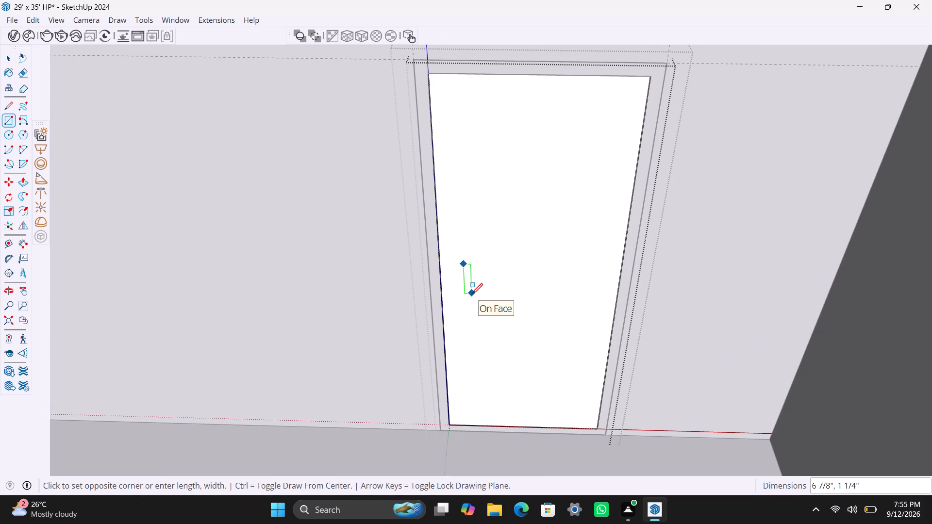
click(472, 294)
key(space)
double_click(469, 281)
right_click(469, 280)
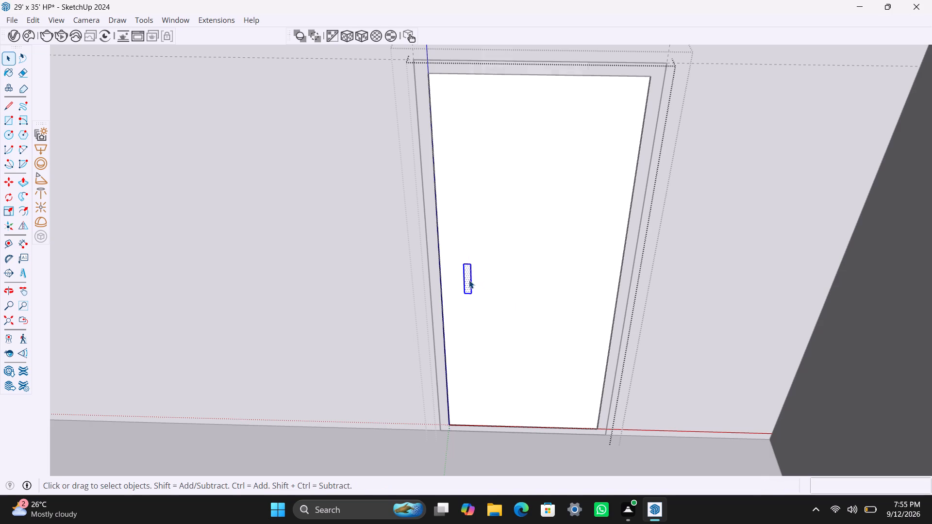
click(524, 119)
Open the handle group, Push/Pull its face 0.5", and exit all the open groups.
scroll(466, 276, up, 2)
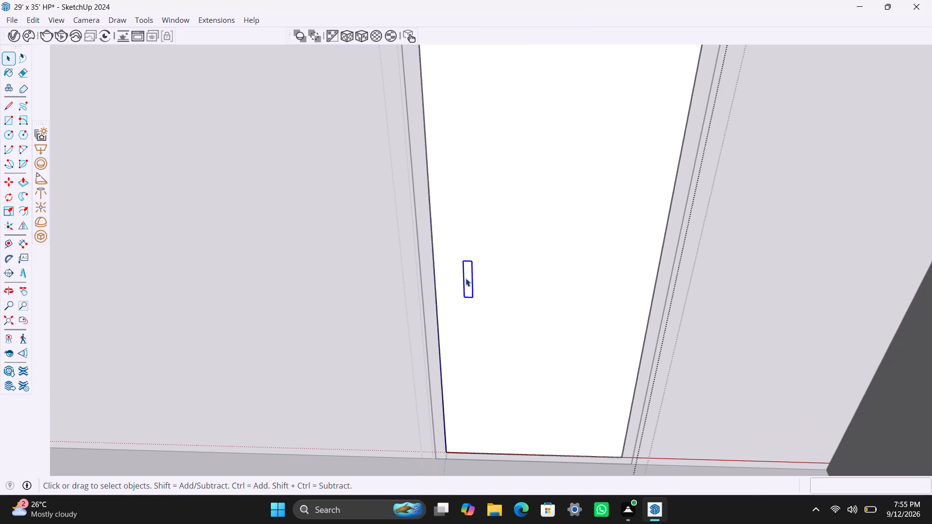
scroll(469, 283, up, 3)
click(469, 283)
double_click(469, 283)
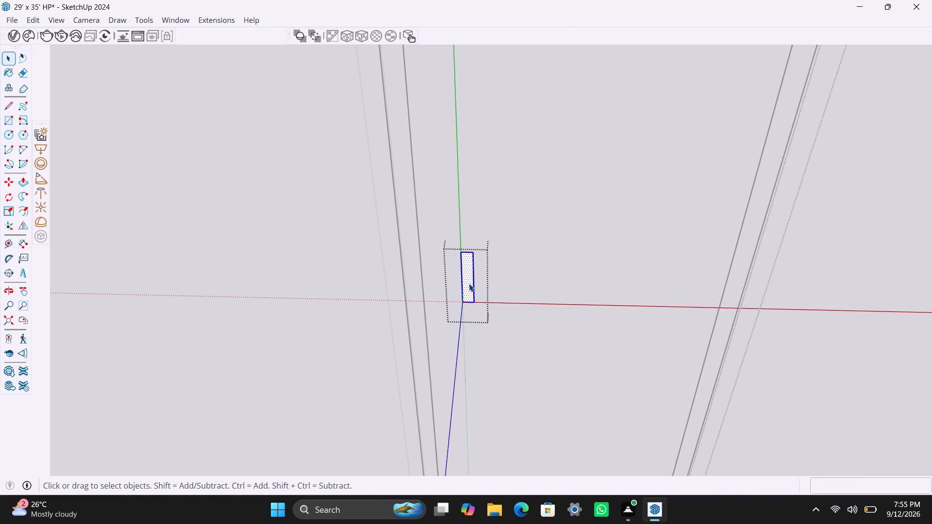
key(p)
click(469, 283)
text(0.5")
key(Return)
key(space)
scroll(486, 274, down, 5)
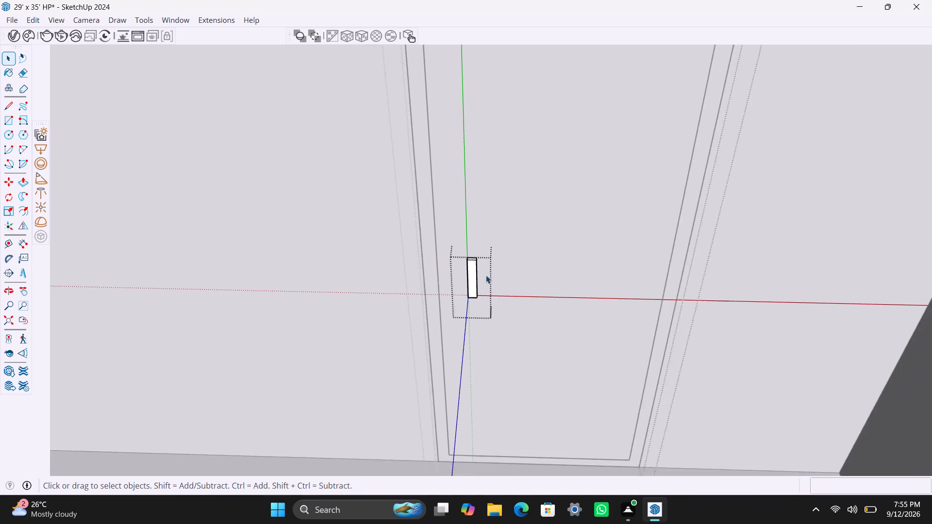
scroll(486, 275, down, 17)
click(294, 195)
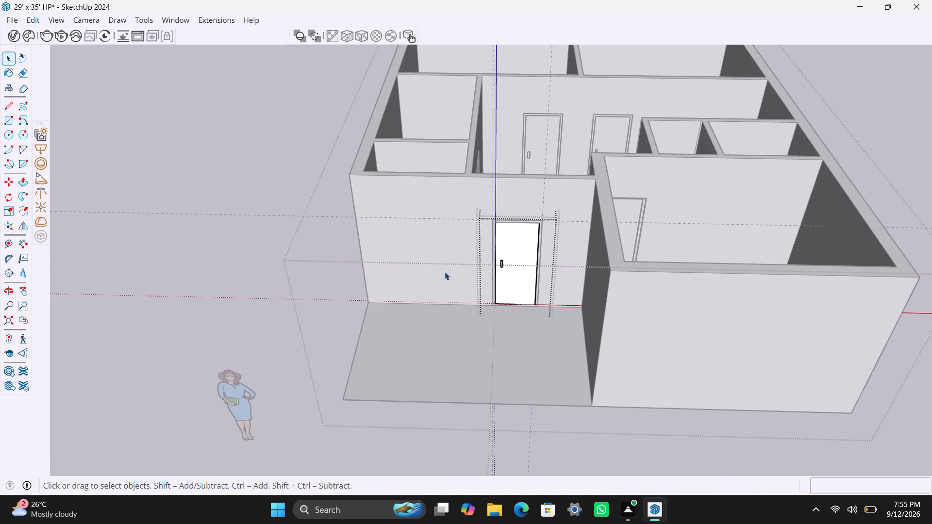
click(303, 209)
double_click(300, 207)
scroll(302, 229, down, 3)
click(790, 147)
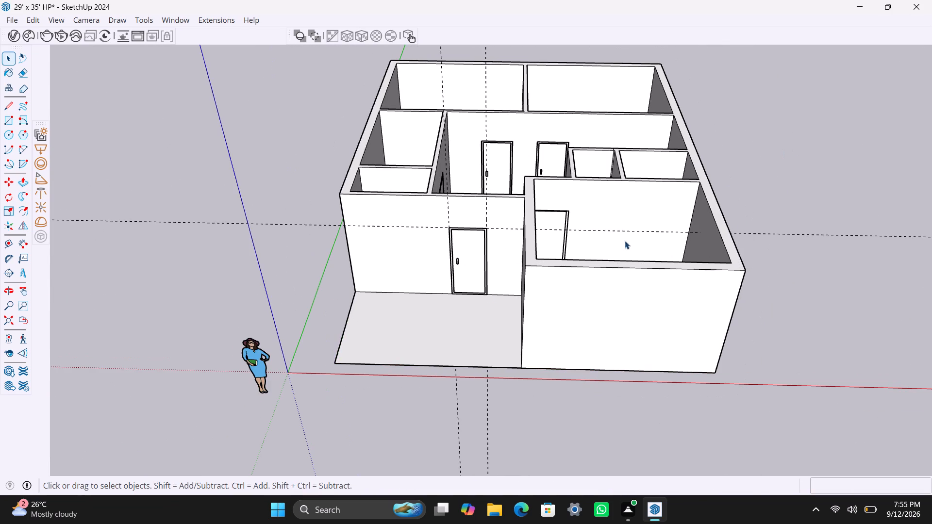
Run FixIt 101 on the whole house group and dismiss its results.
click(614, 239)
right_click(589, 271)
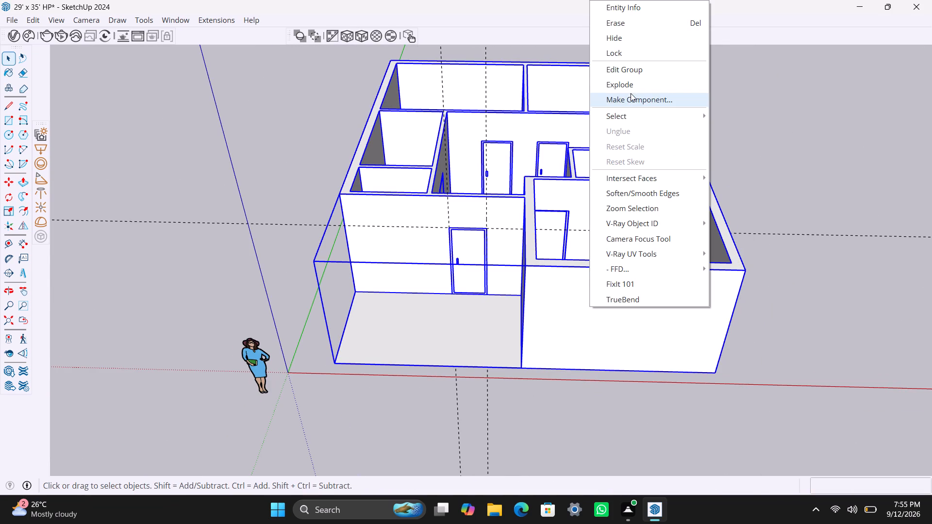
click(635, 281)
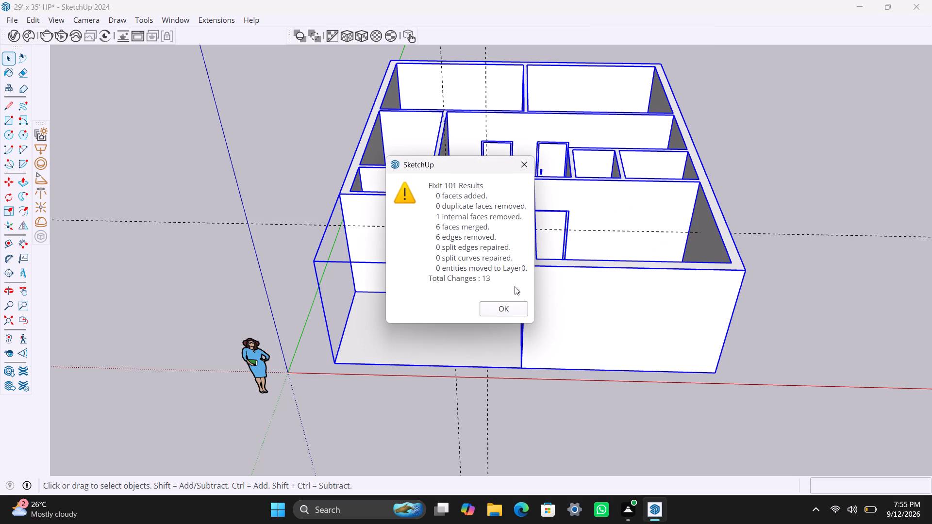
click(496, 305)
click(734, 182)
Delete all the construction guides from the model.
scroll(477, 261, down, 3)
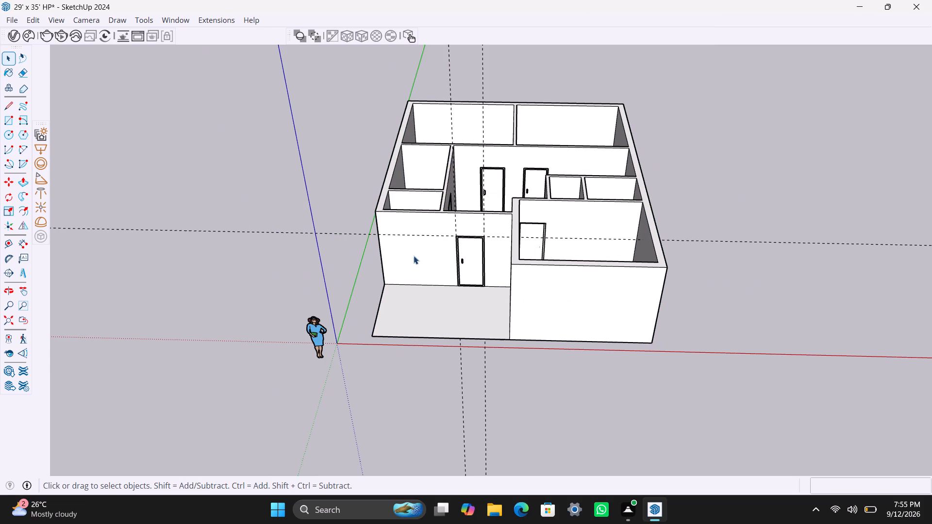
click(34, 21)
click(72, 143)
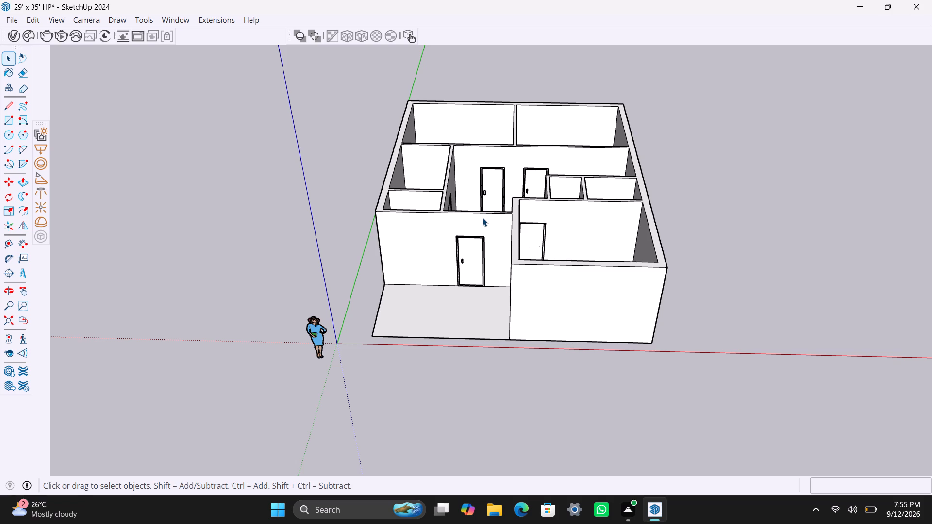
Examine the house's rooms, walls and doors from several elevated angles.
scroll(483, 218, down, 3)
scroll(484, 222, up, 5)
middle_drag(542, 261, 499, 284)
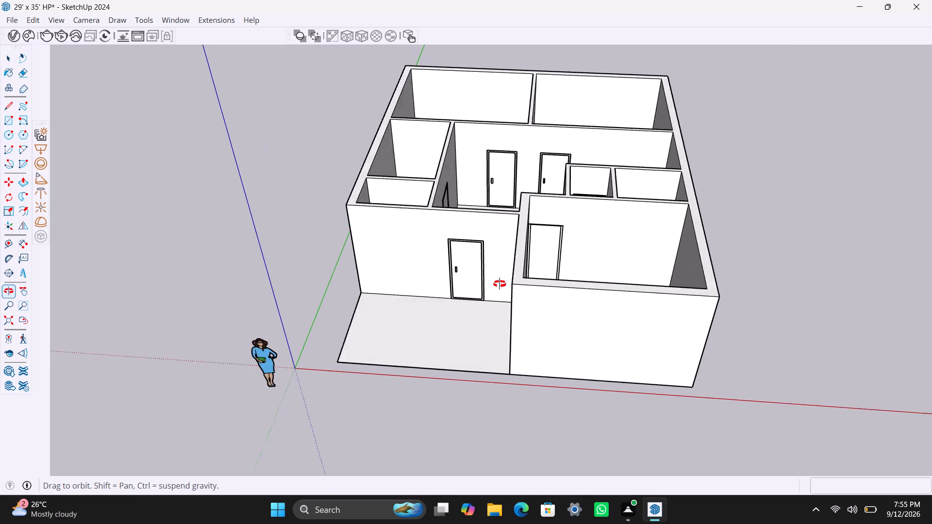
middle_drag(499, 284, 545, 295)
scroll(526, 302, up, 3)
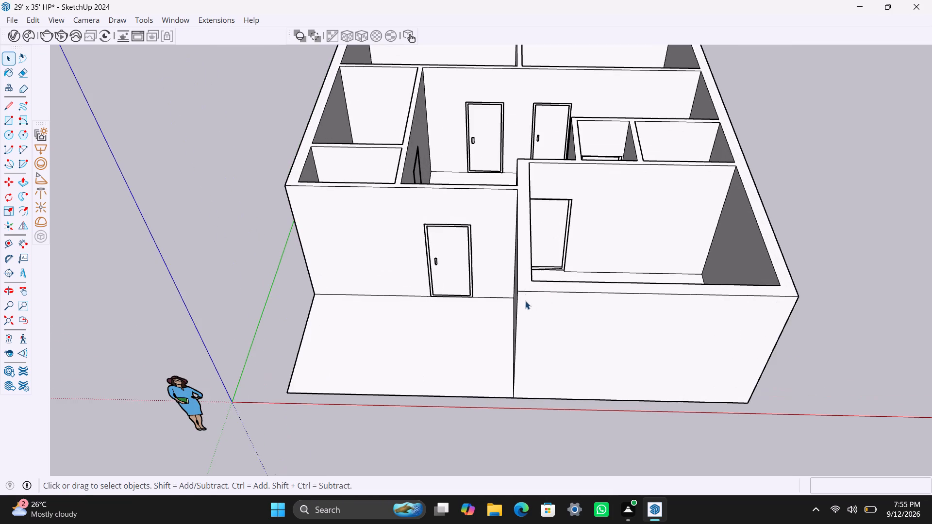
scroll(524, 300, down, 2)
shift+middle_drag(524, 303, 533, 371)
middle_drag(523, 348, 532, 344)
middle_click(521, 349)
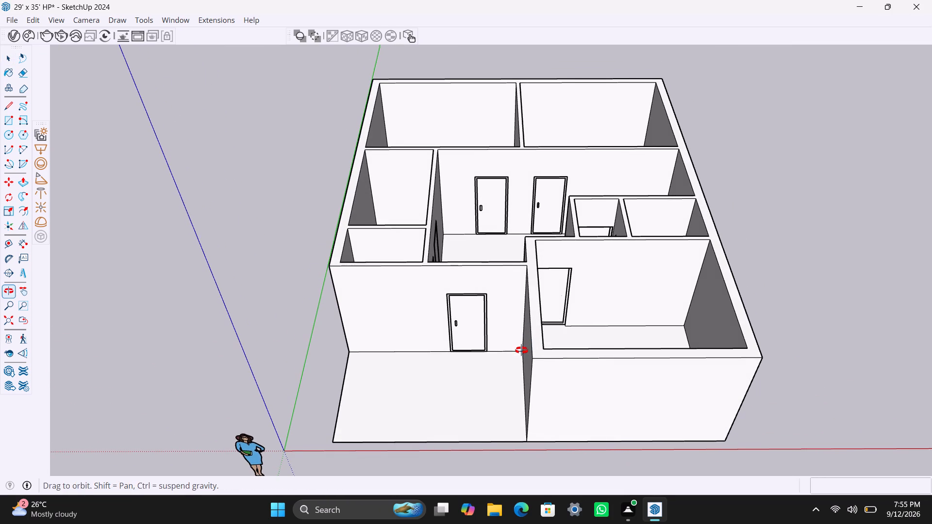
scroll(531, 291, down, 2)
scroll(532, 314, up, 2)
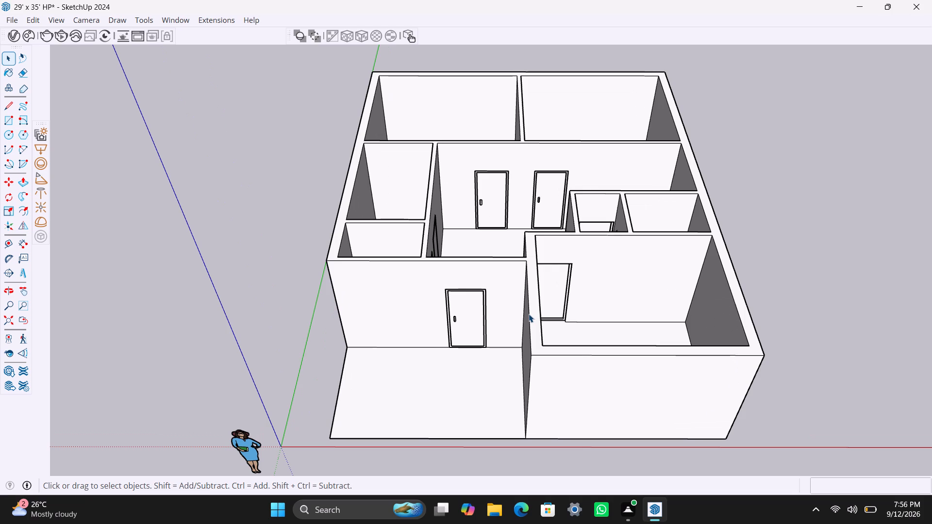
scroll(525, 314, up, 1)
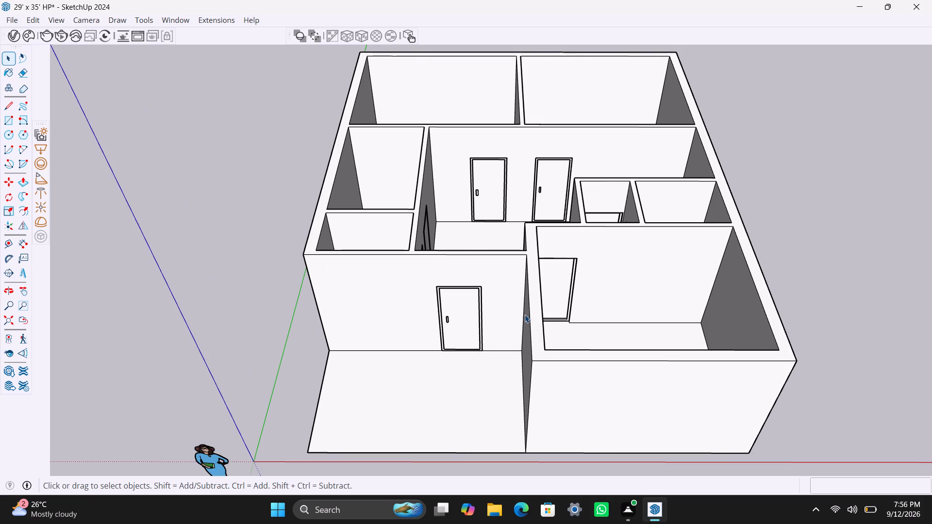
scroll(529, 316, down, 1)
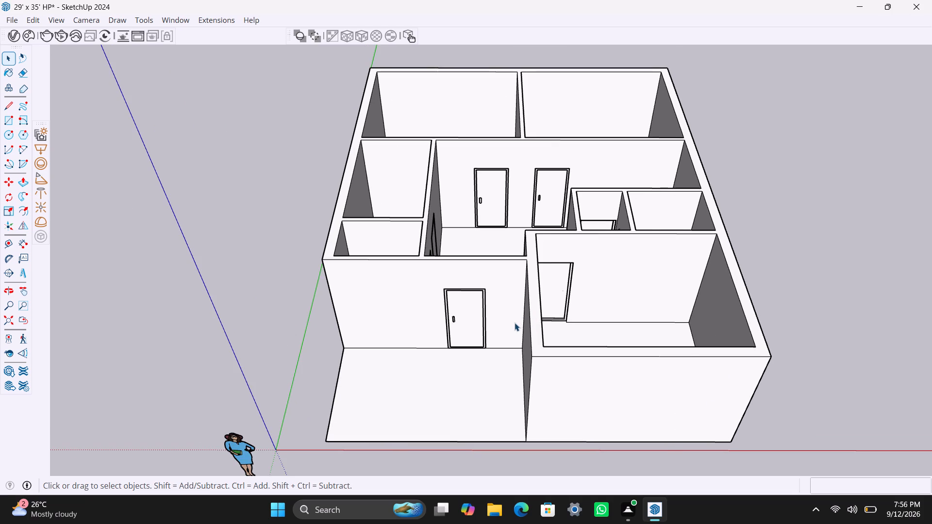
scroll(515, 323, down, 3)
scroll(535, 325, up, 2)
middle_drag(553, 339, 560, 351)
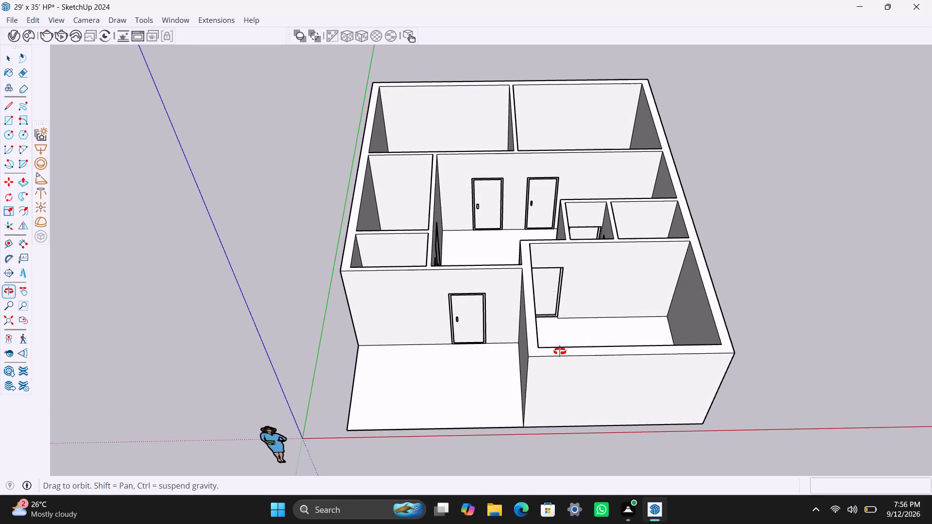
middle_drag(560, 351, 554, 358)
scroll(529, 303, up, 1)
shift+middle_drag(519, 314, 527, 349)
scroll(527, 349, up, 1)
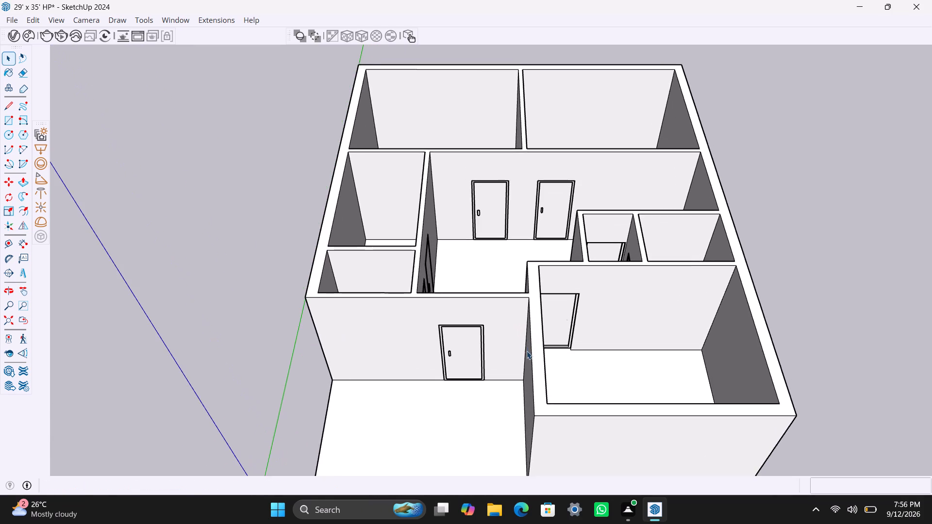
scroll(527, 352, down, 2)
middle_click(513, 358)
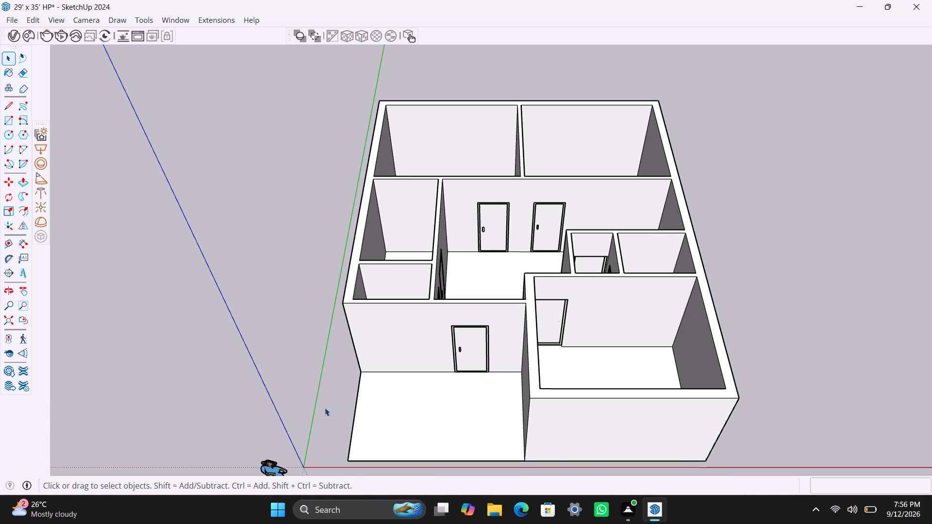
scroll(347, 394, down, 2)
shift+middle_drag(375, 364, 376, 355)
middle_drag(454, 295, 445, 392)
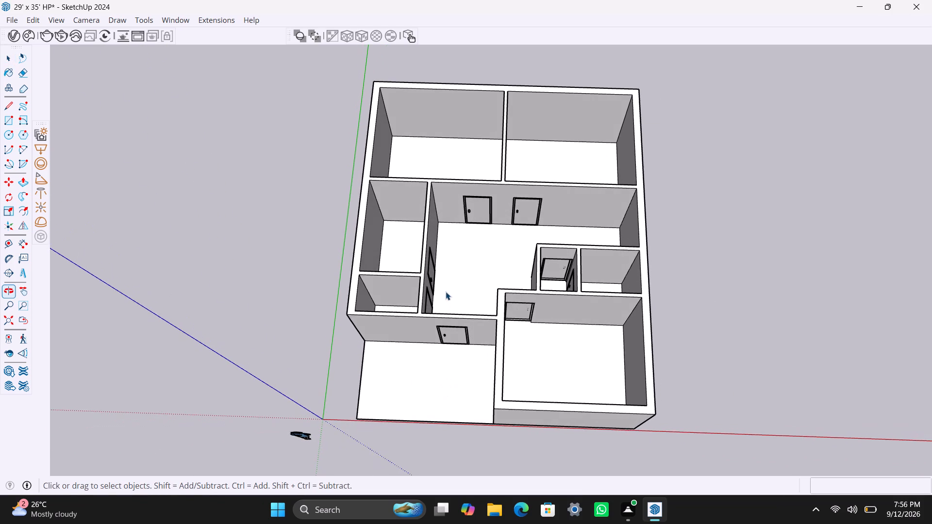
scroll(448, 284, up, 1)
shift+middle_drag(483, 310, 501, 321)
scroll(543, 375, up, 1)
middle_drag(554, 384, 573, 388)
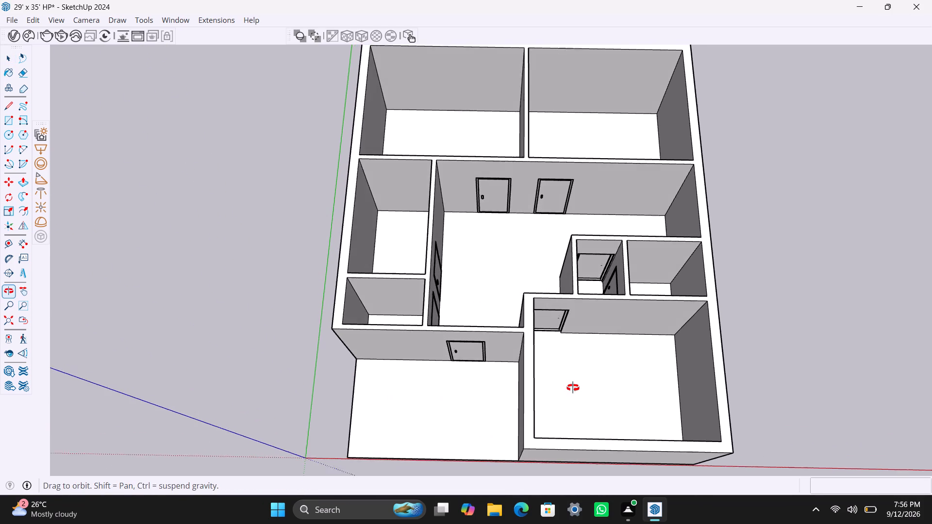
middle_drag(573, 388, 567, 397)
scroll(550, 356, down, 2)
shift+middle_drag(536, 325, 527, 340)
middle_drag(504, 353, 491, 352)
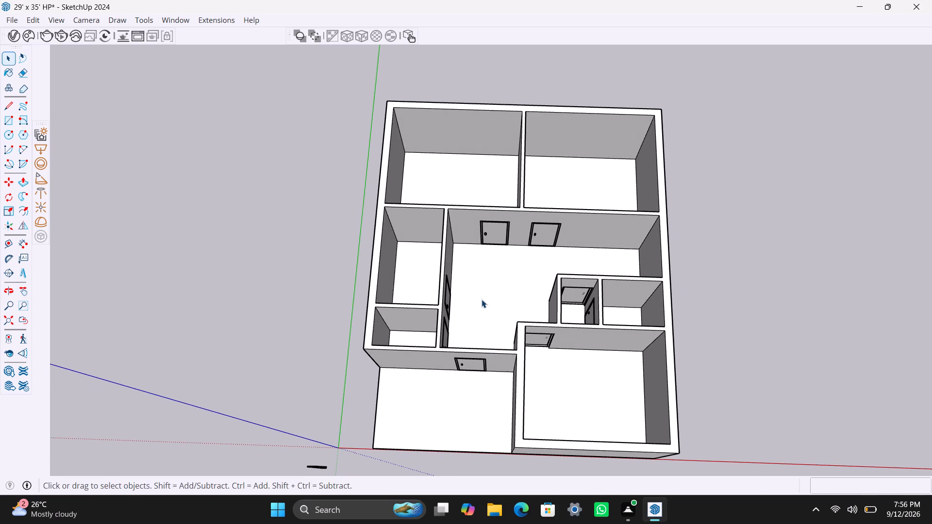
middle_drag(487, 309, 494, 320)
Draw a 35' by 29' rectangle across the tops of the walls, group it, and open the group for editing.
key(r)
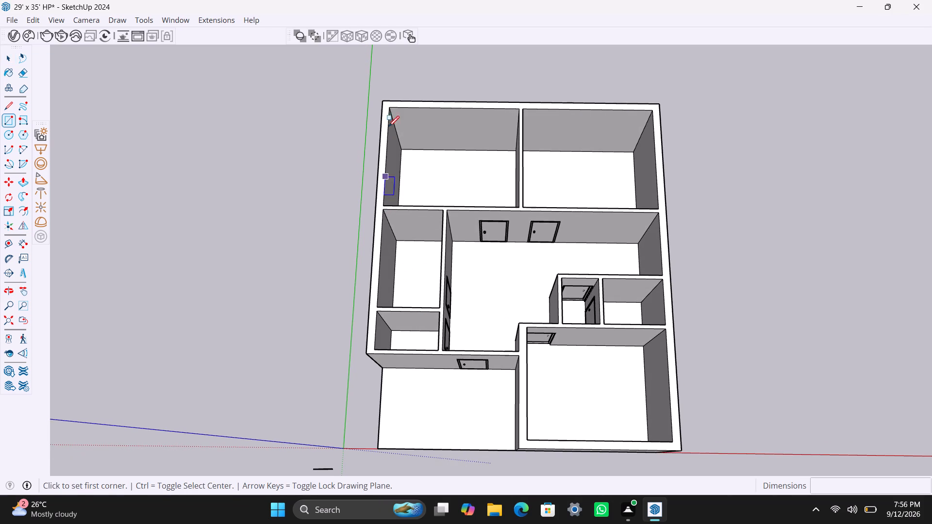
click(385, 100)
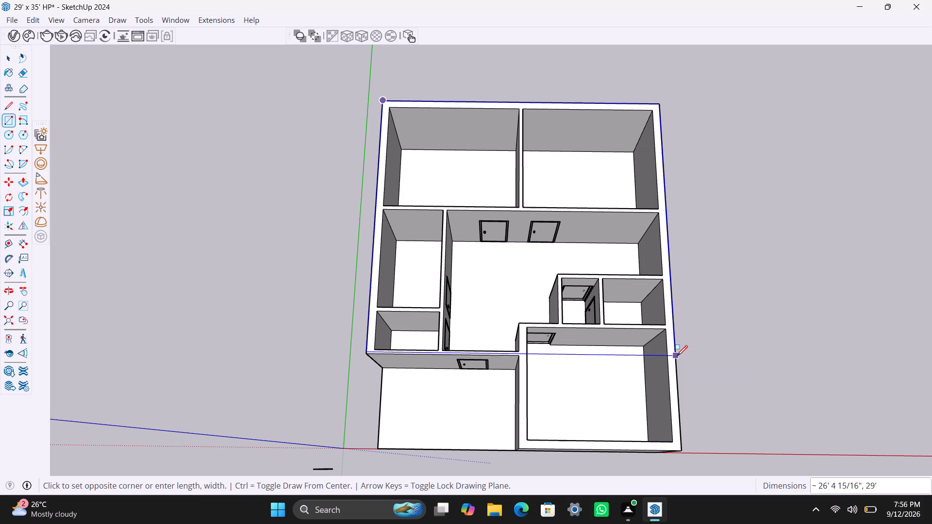
click(679, 453)
key(space)
double_click(573, 418)
right_click(573, 418)
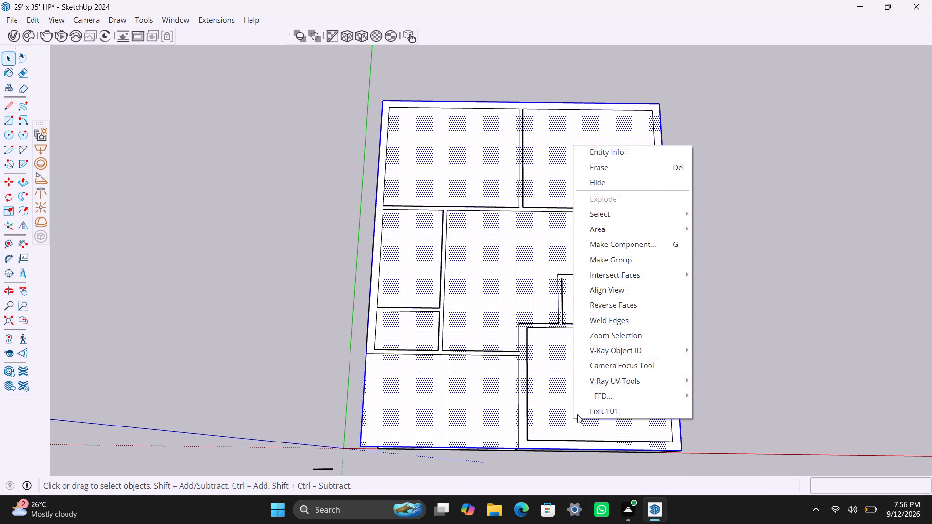
click(638, 257)
triple_click(509, 291)
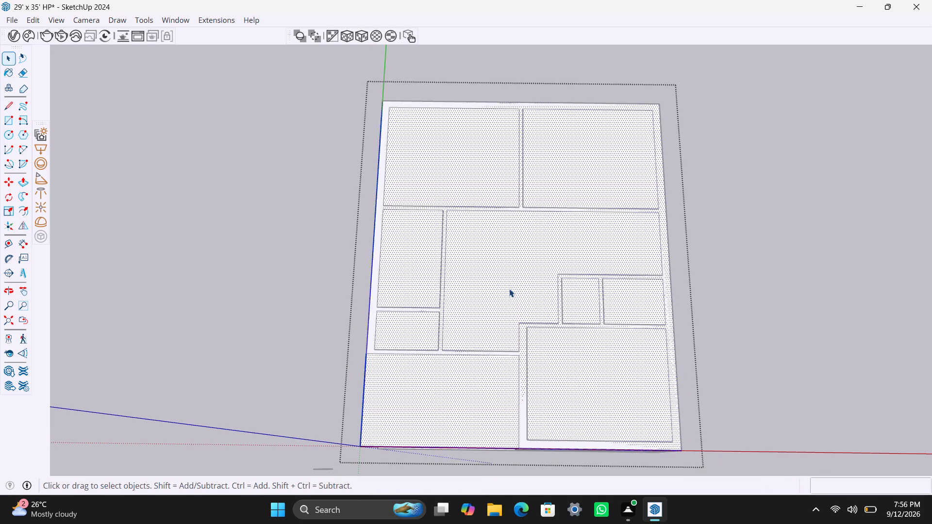
Extrude the roof rectangle's face upward 6" to form the roof slab.
key(p)
click(508, 287)
text(6")
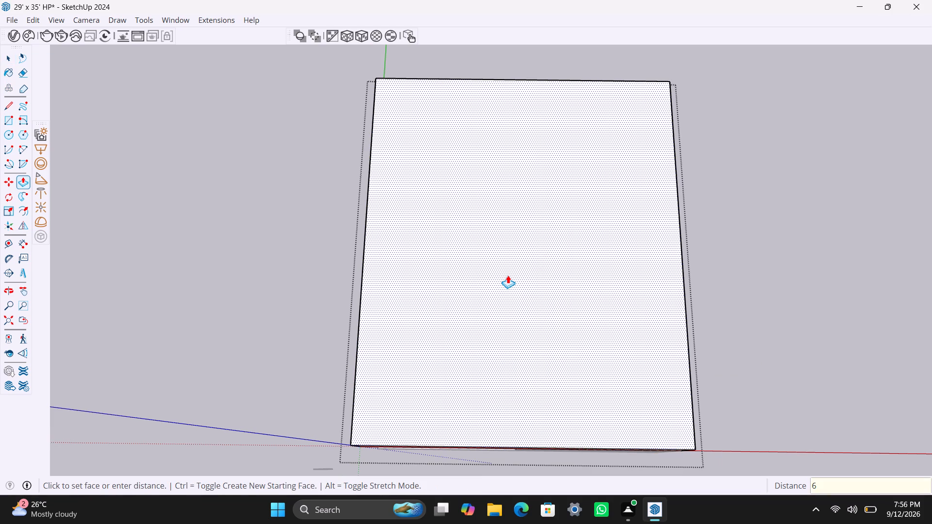
key(Return)
key(space)
Copy the slab's vertical corner edge on the porch side about 14' 4" along the front face to the porch's side wall.
scroll(732, 309, down, 4)
middle_drag(681, 358, 699, 258)
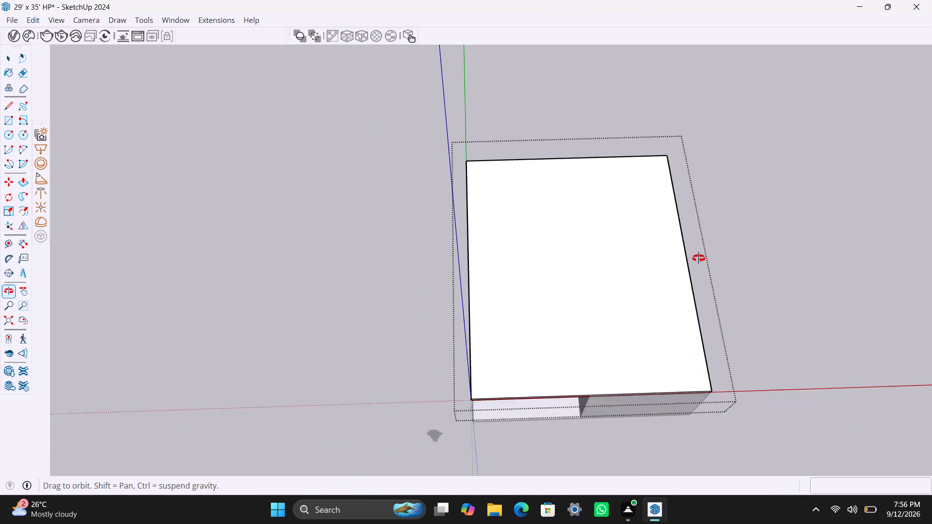
middle_drag(699, 258, 696, 211)
scroll(570, 370, up, 11)
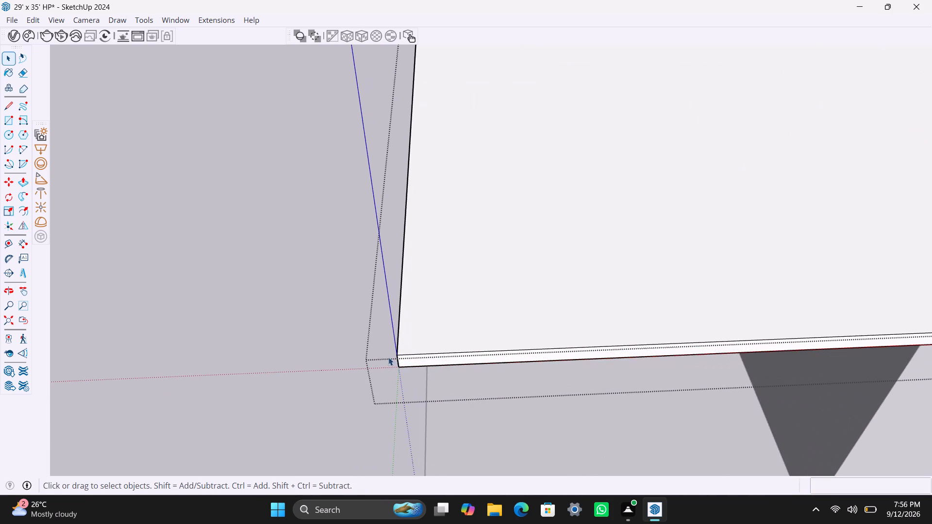
scroll(398, 355, up, 2)
click(397, 362)
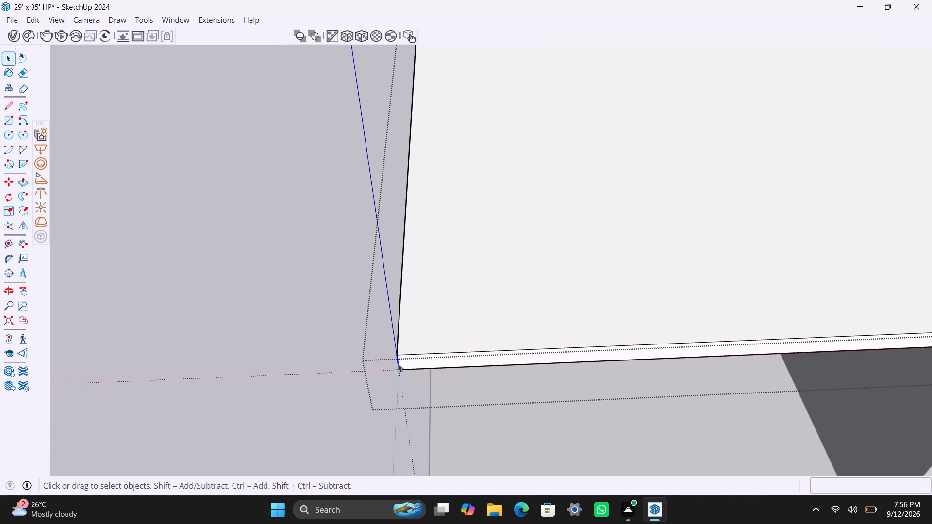
key(m)
click(399, 357)
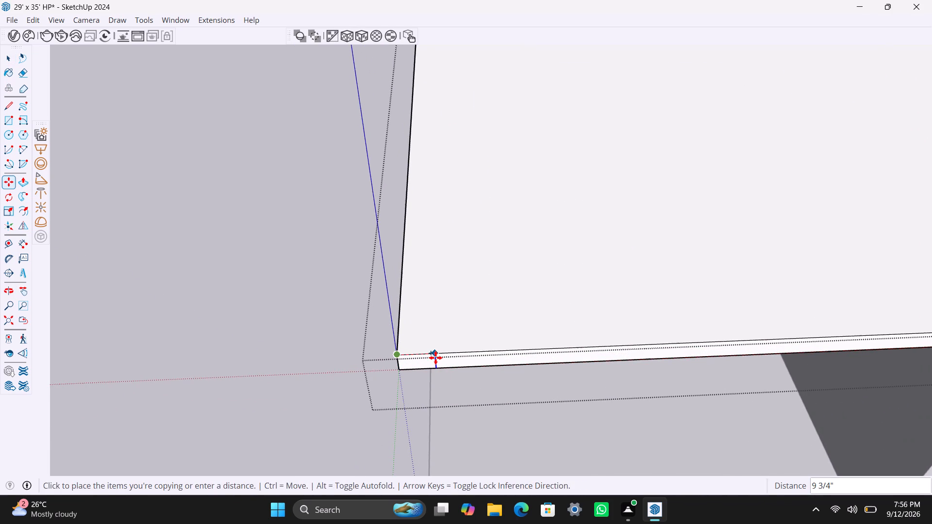
scroll(435, 358, down, 4)
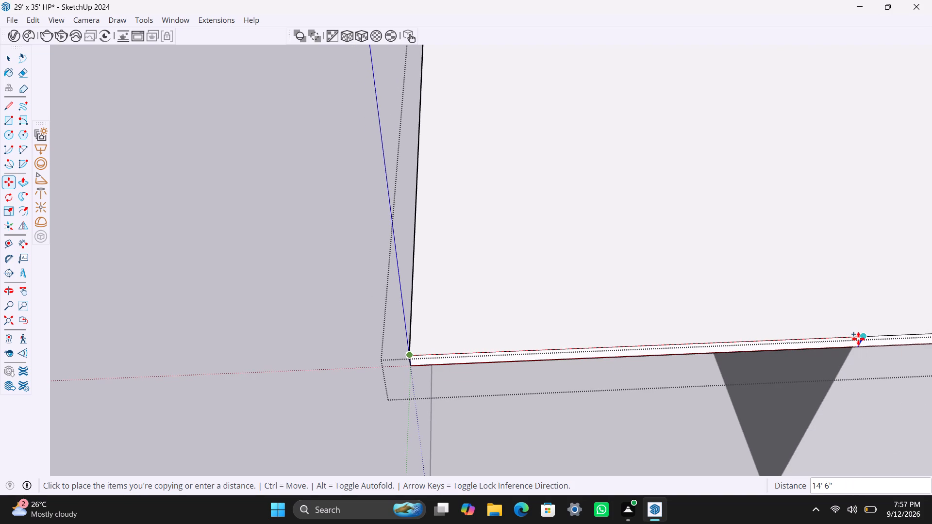
scroll(851, 335, up, 4)
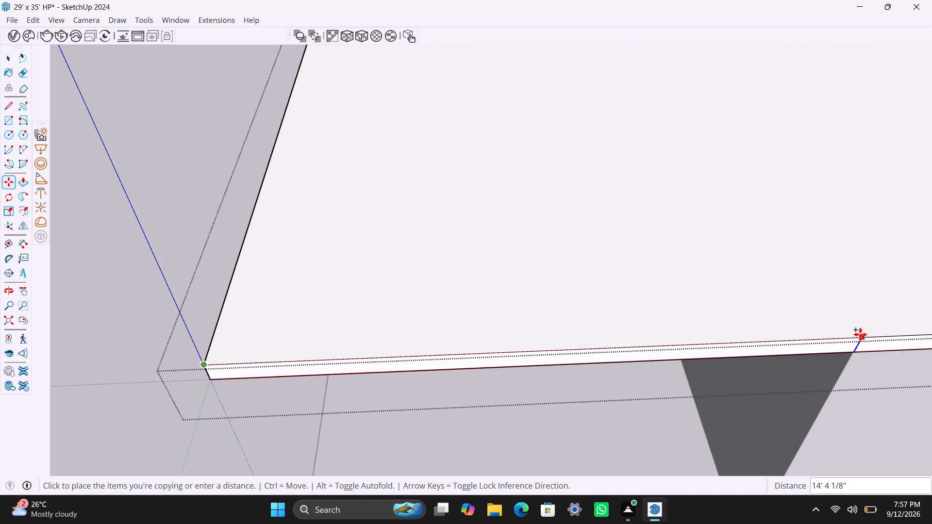
click(857, 337)
key(space)
Push the slab's front face section above the porch back to the entrance door wall.
click(763, 349)
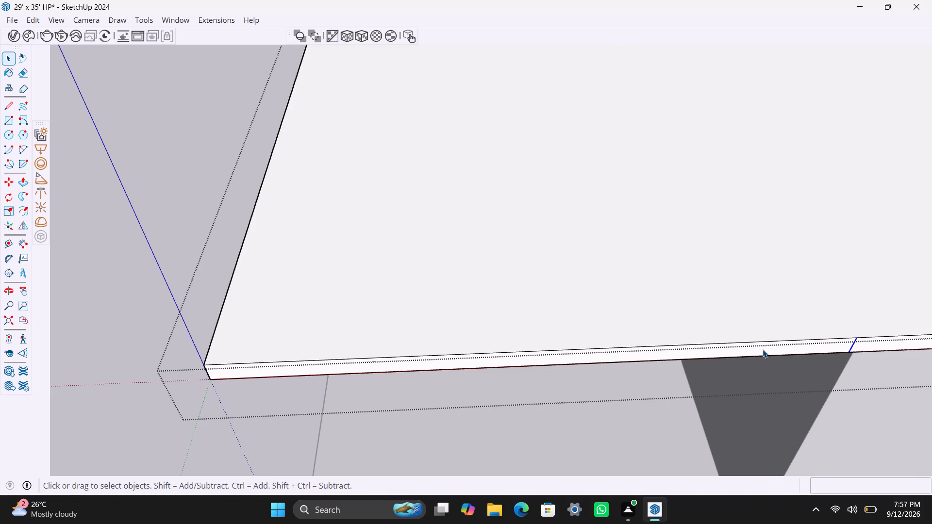
key(p)
drag(763, 349, 702, 152)
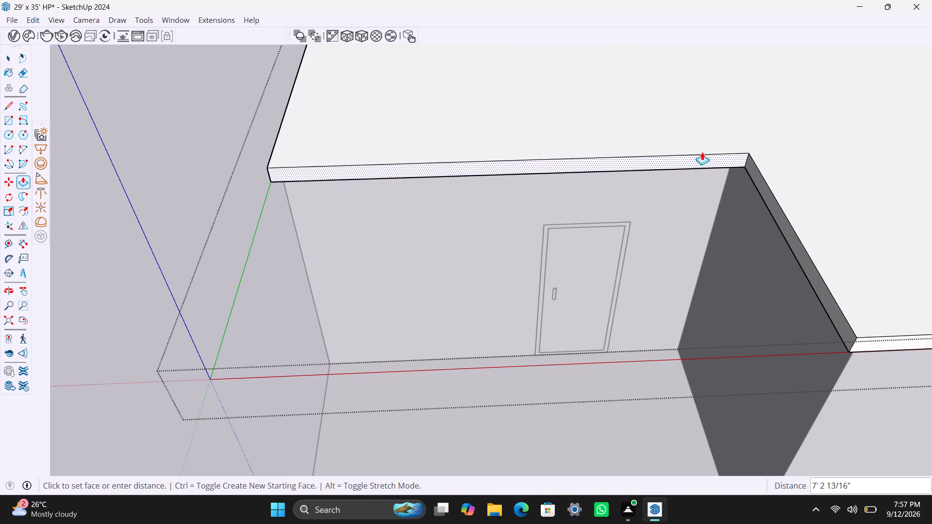
drag(702, 152, 583, 176)
key(space)
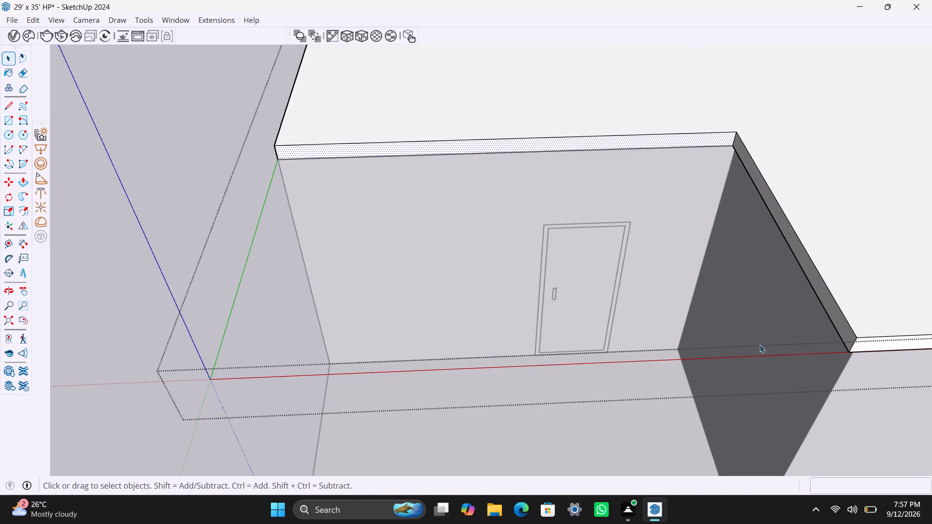
Extend the recessed slab edge above the entrance door 2' outward over the porch.
key(p)
click(640, 141)
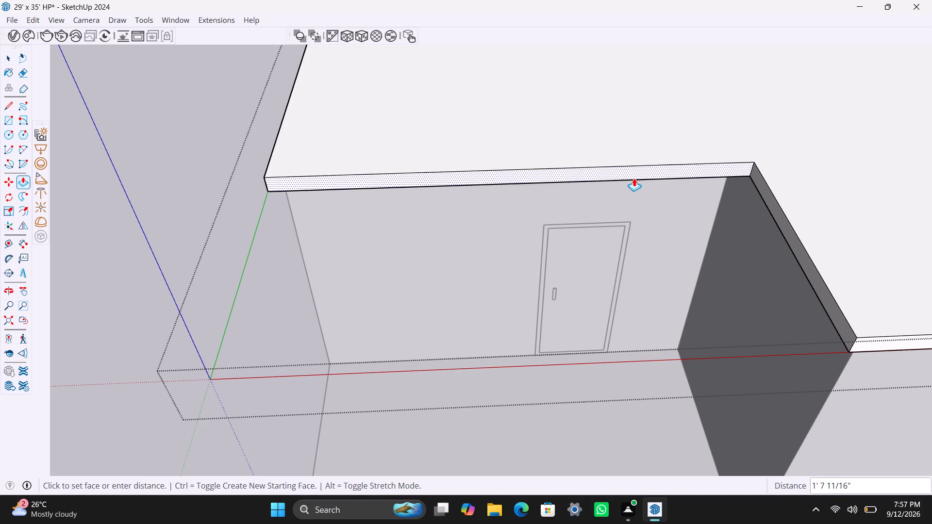
text(2')
key(Return)
key(space)
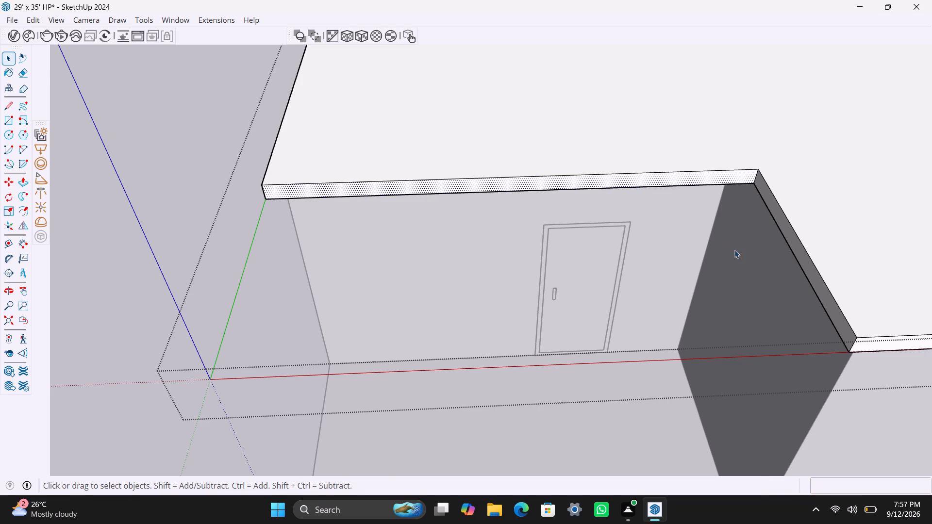
Extend the slab edge along the porch's side wall 2' outward over the porch, and close the slab group.
click(837, 317)
key(p)
drag(837, 318, 835, 322)
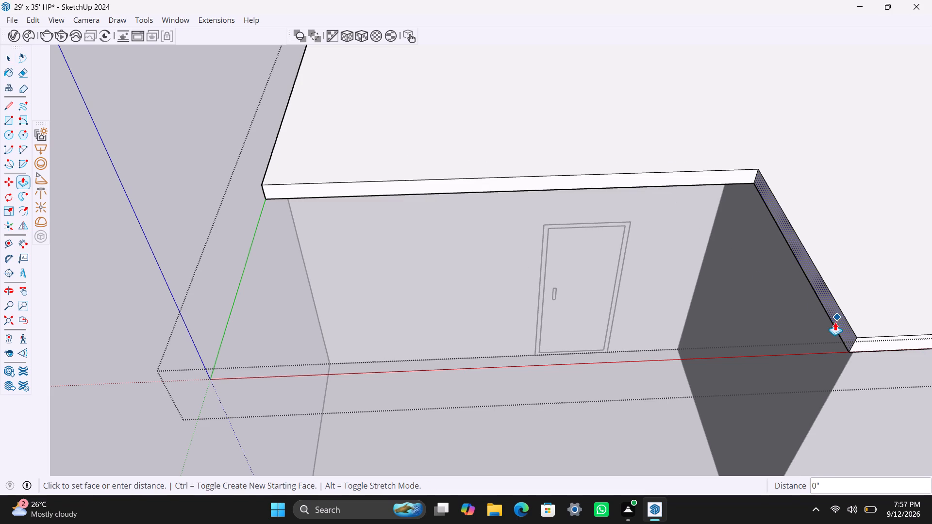
drag(835, 322, 833, 374)
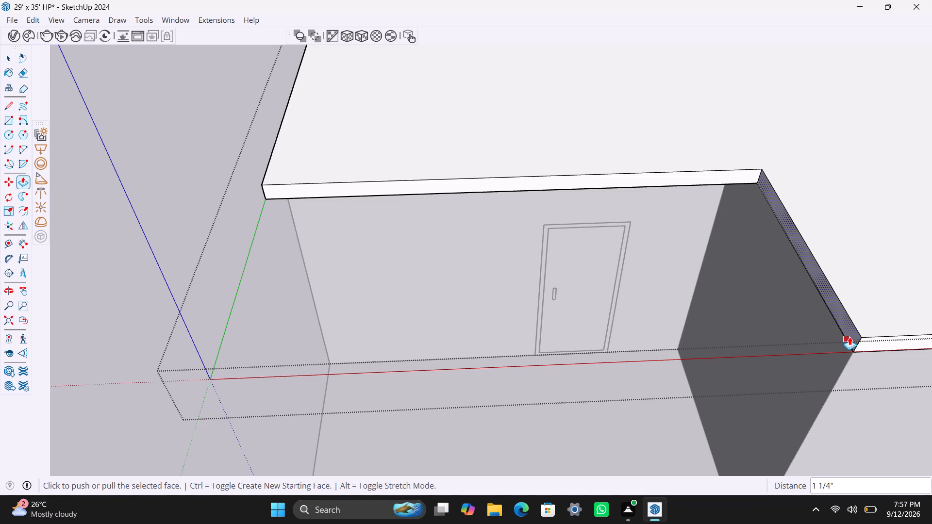
click(849, 336)
text(2')
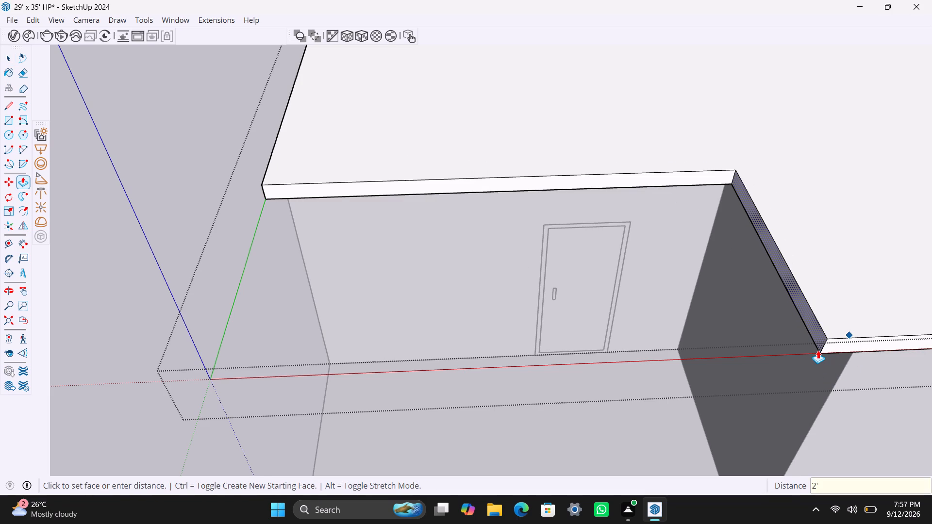
key(Return)
key(space)
scroll(796, 344, down, 15)
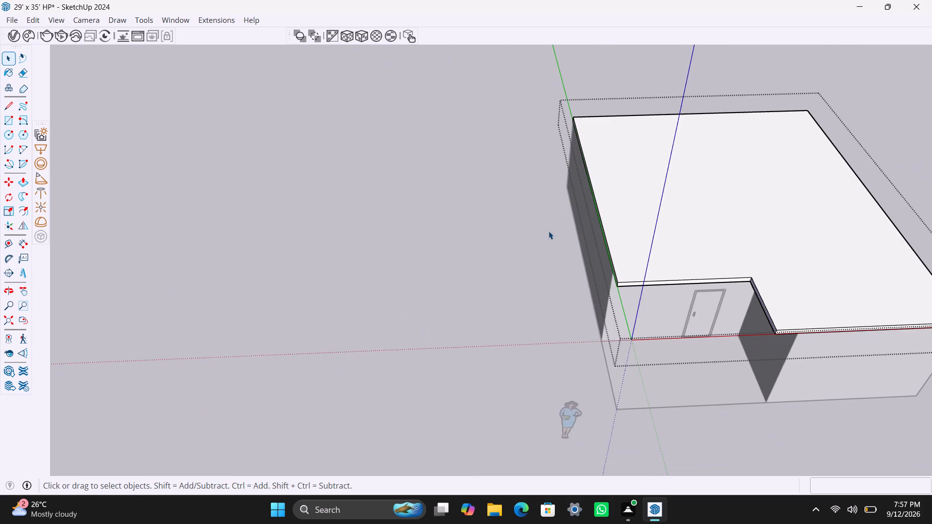
double_click(549, 231)
Run FixIt 101 on the roof slab and house groups together and dismiss its results.
scroll(624, 352, down, 4)
shift+middle_drag(648, 357, 582, 326)
scroll(600, 253, up, 2)
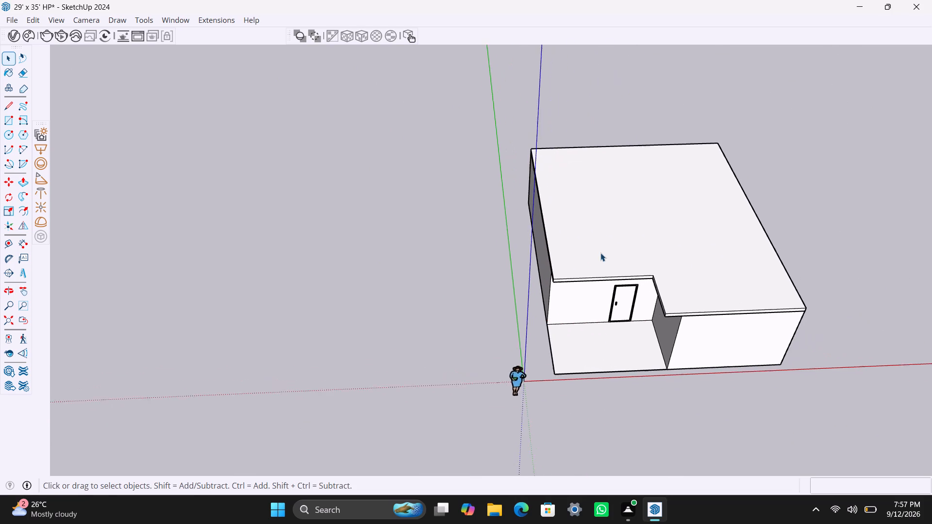
click(604, 253)
shift+click(605, 360)
right_click(592, 316)
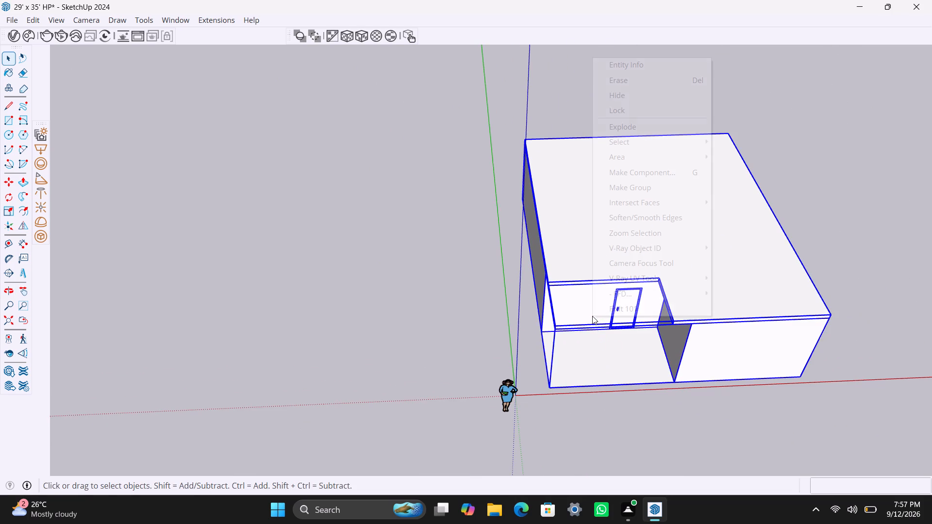
click(657, 308)
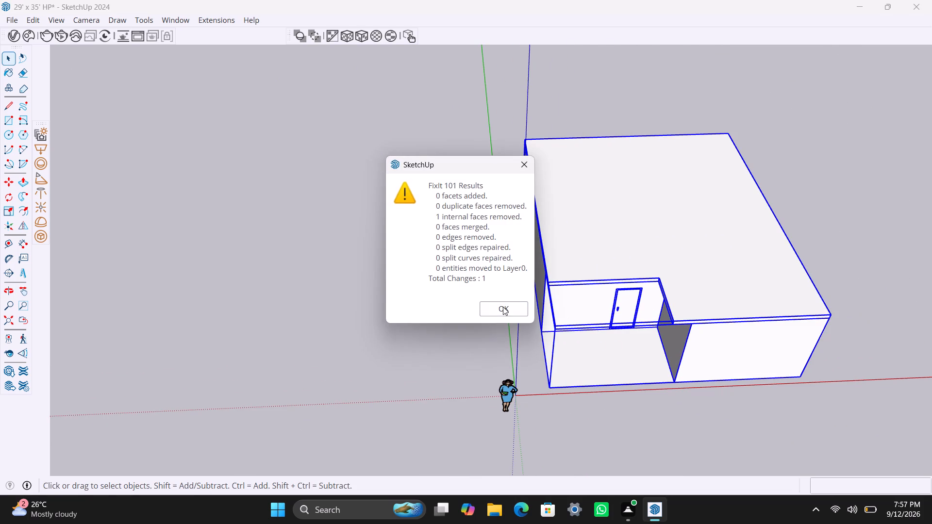
click(501, 307)
click(435, 278)
Move the roof slab up and away from the walls so the rooms are uncovered.
scroll(584, 397, down, 2)
middle_drag(693, 393, 632, 372)
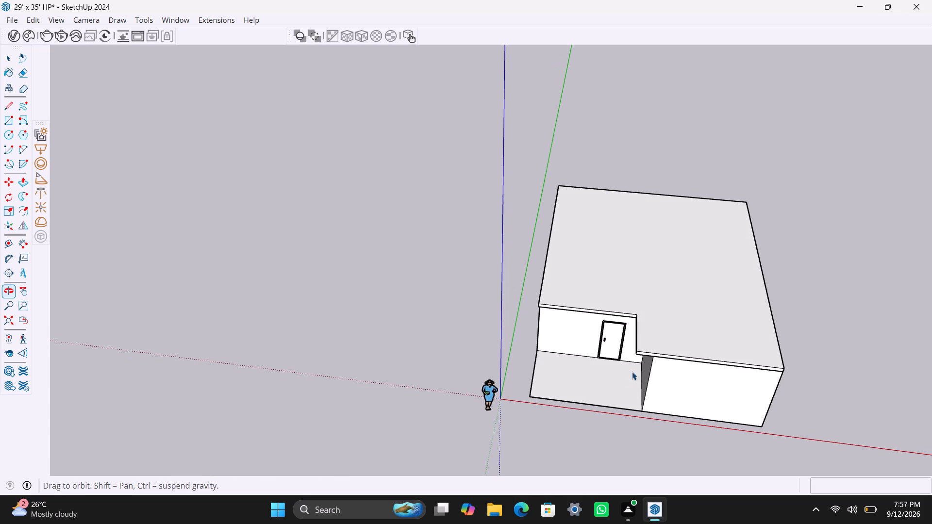
scroll(619, 382, down, 4)
shift+middle_drag(631, 386, 638, 327)
scroll(714, 327, up, 5)
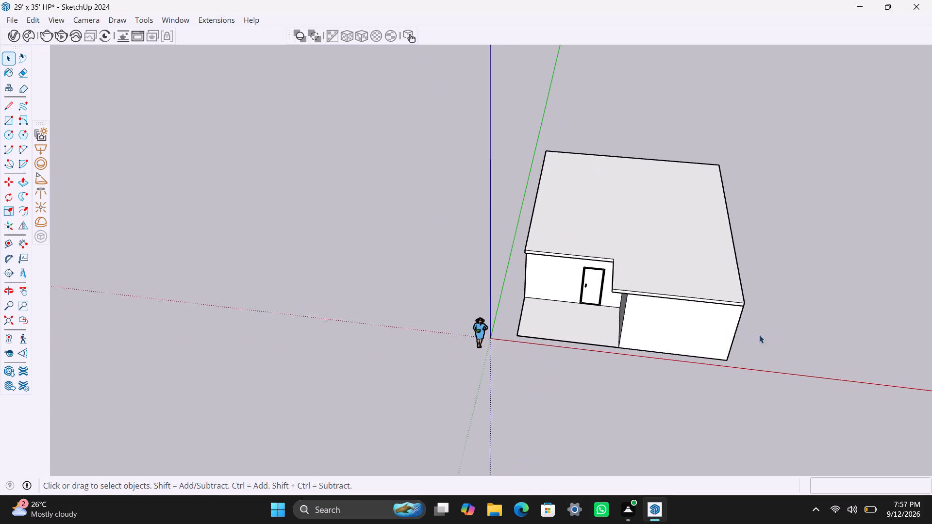
middle_drag(798, 343, 592, 332)
click(565, 343)
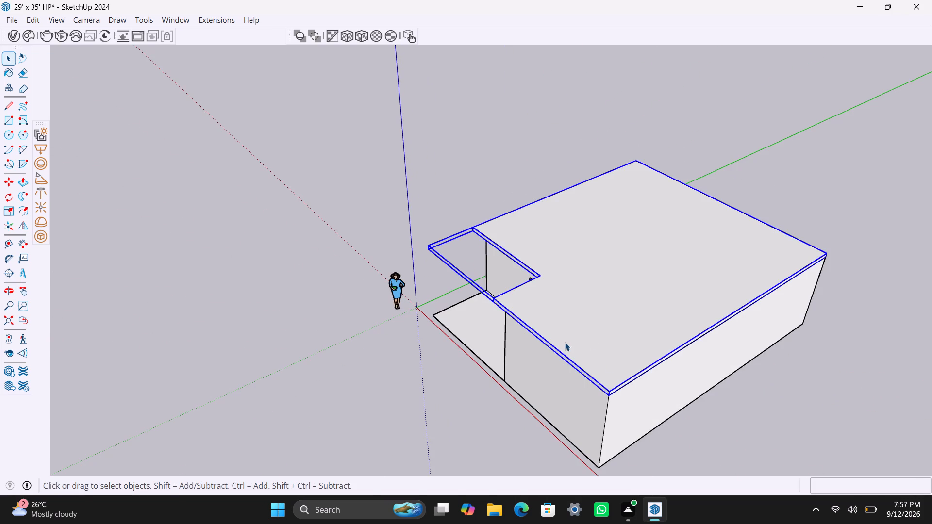
key(m)
click(601, 391)
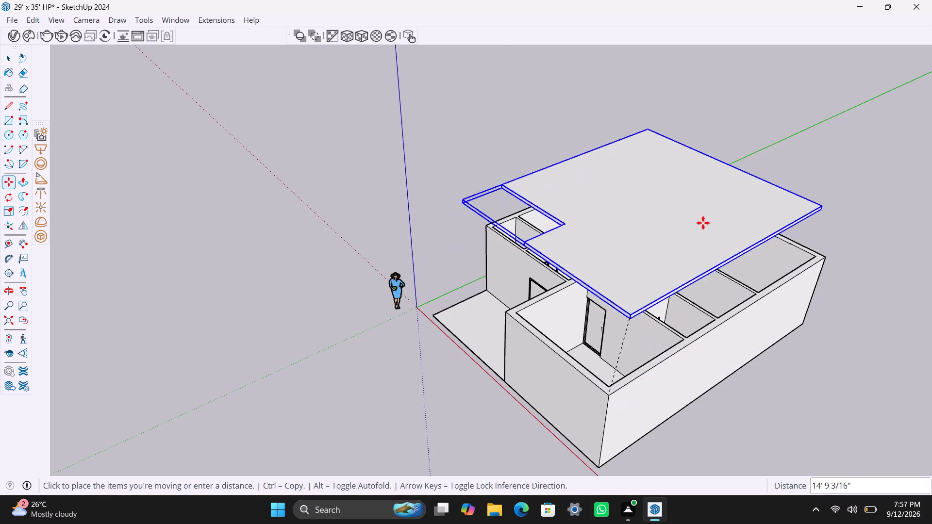
click(762, 168)
key(space)
Examine the uncovered rooms, doors and porch from above, from the front and from below.
scroll(606, 287, down, 3)
middle_drag(584, 339, 712, 395)
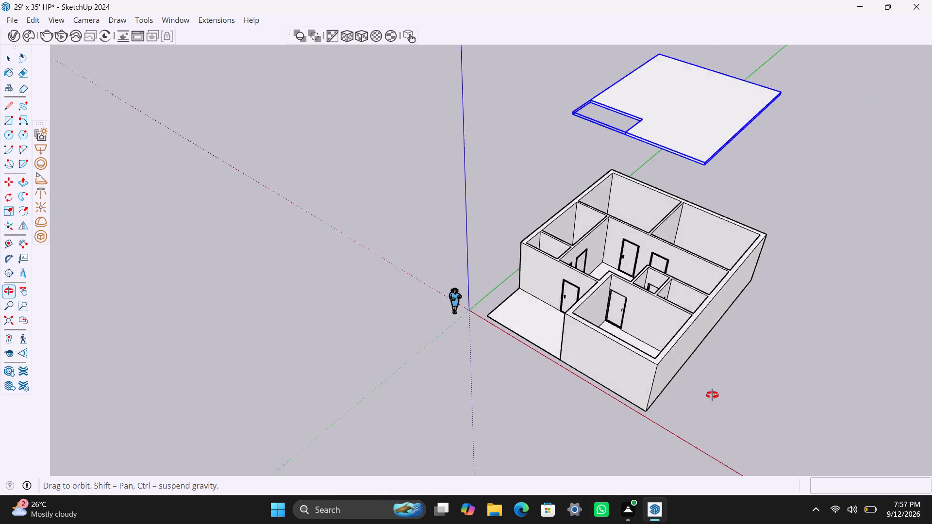
middle_drag(712, 395, 729, 405)
scroll(609, 285, up, 2)
scroll(602, 214, up, 3)
middle_drag(568, 237, 621, 291)
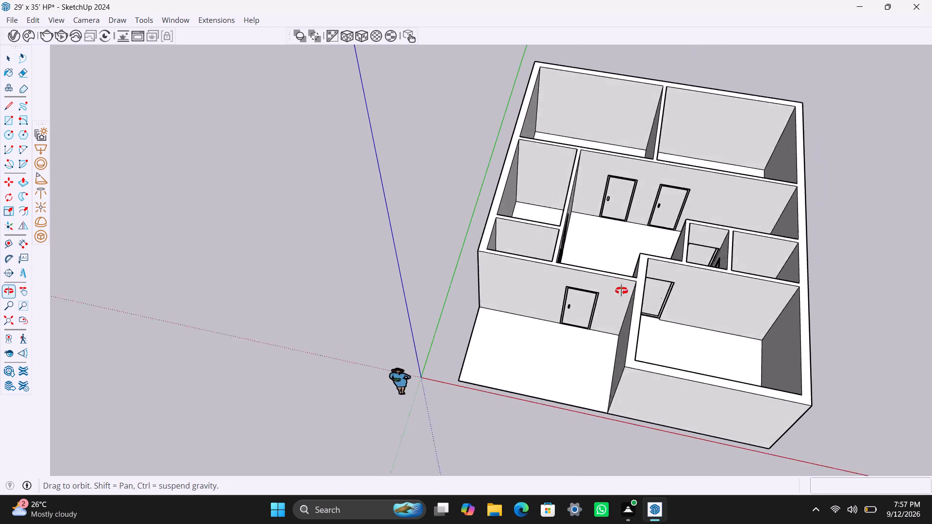
middle_drag(621, 291, 625, 299)
scroll(624, 180, up, 2)
scroll(570, 278, down, 1)
scroll(703, 283, up, 1)
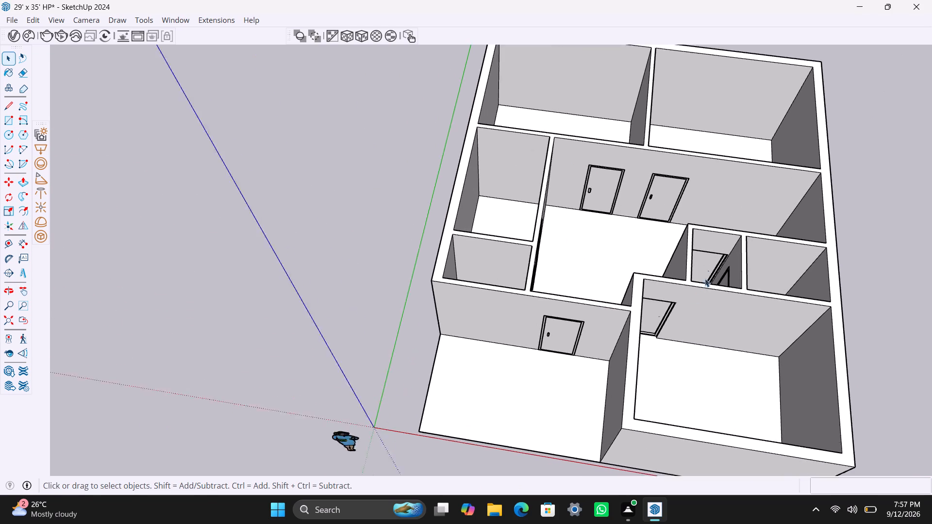
scroll(705, 278, up, 1)
shift+middle_drag(583, 264, 556, 268)
scroll(508, 375, up, 2)
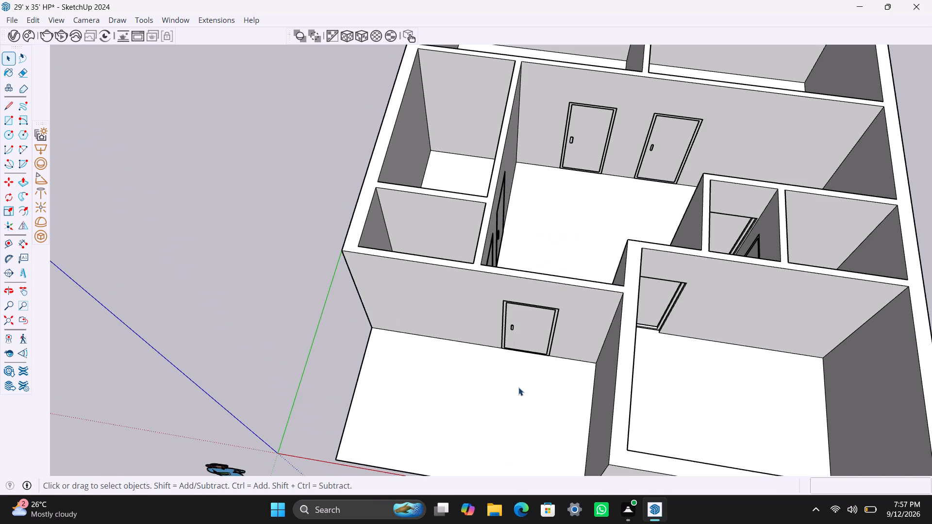
middle_drag(518, 387, 544, 393)
scroll(543, 325, down, 3)
scroll(560, 372, down, 3)
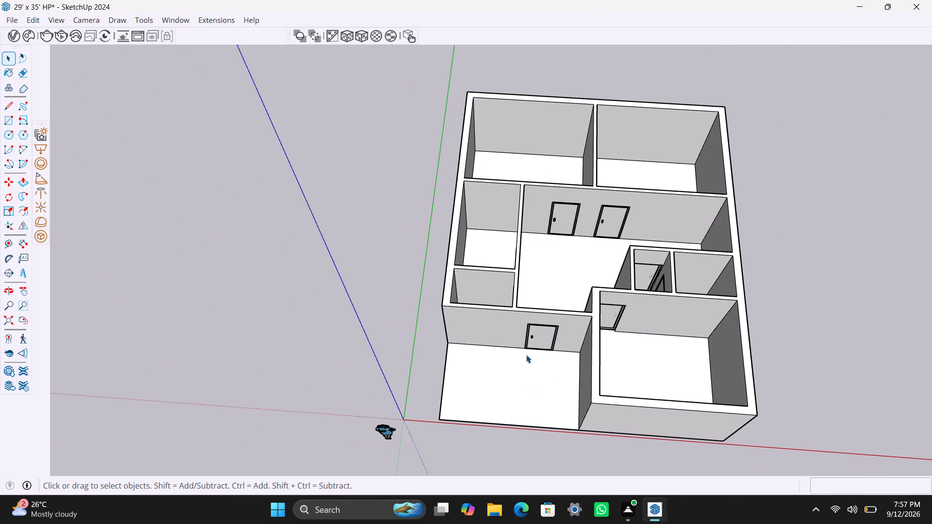
scroll(442, 412, up, 2)
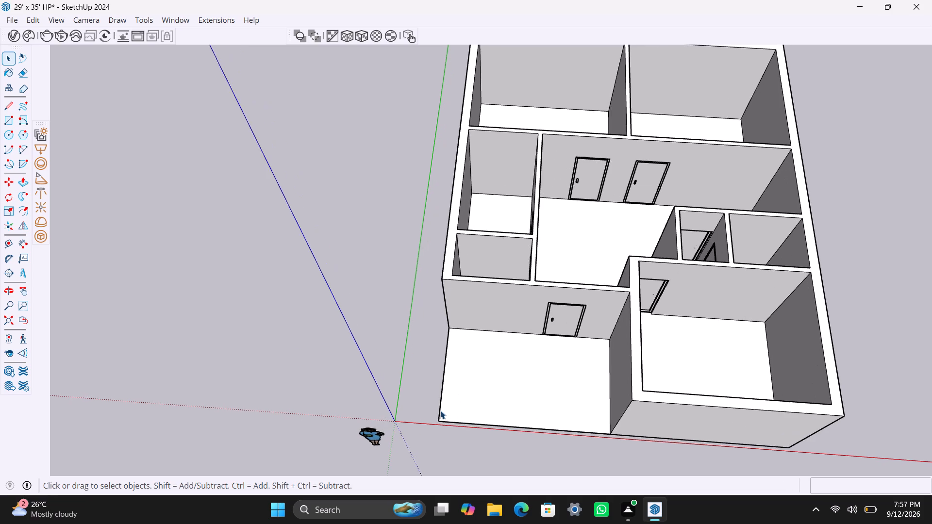
scroll(440, 410, up, 2)
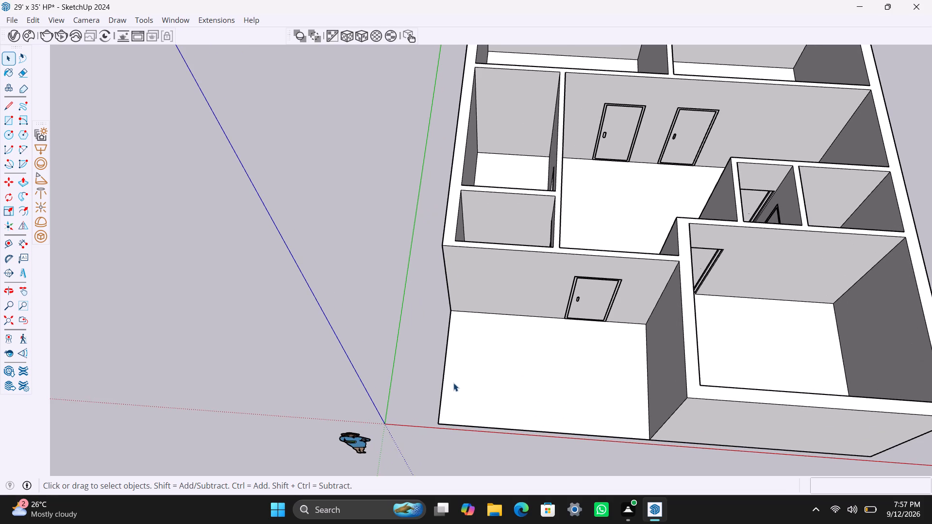
scroll(457, 376, down, 3)
middle_drag(535, 390, 577, 149)
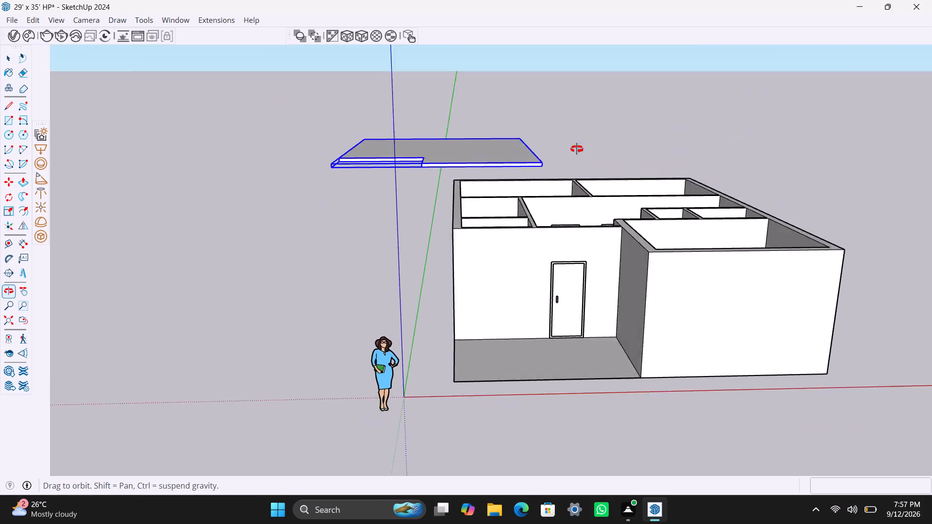
middle_drag(577, 149, 550, 17)
scroll(558, 304, up, 2)
Open the house group, inspect the floor faces from below and from above, and close the group.
click(561, 294)
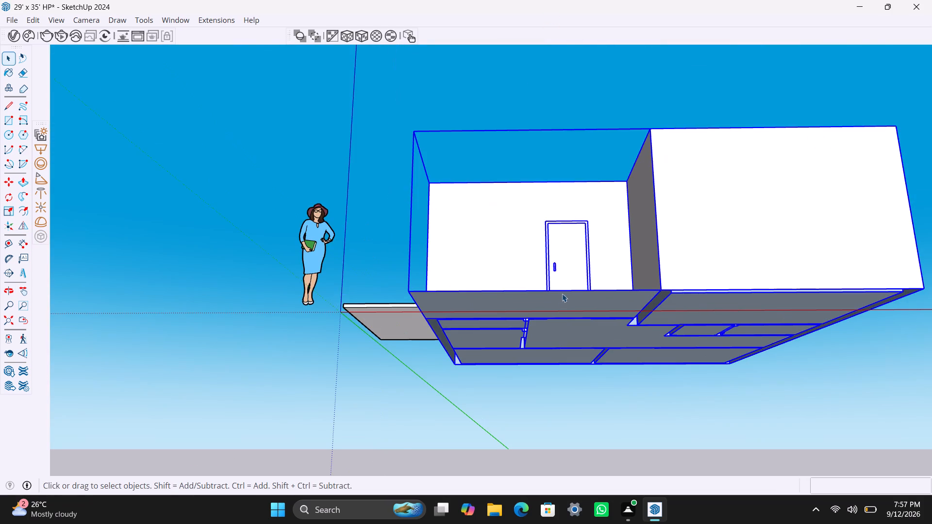
triple_click(562, 300)
double_click(562, 300)
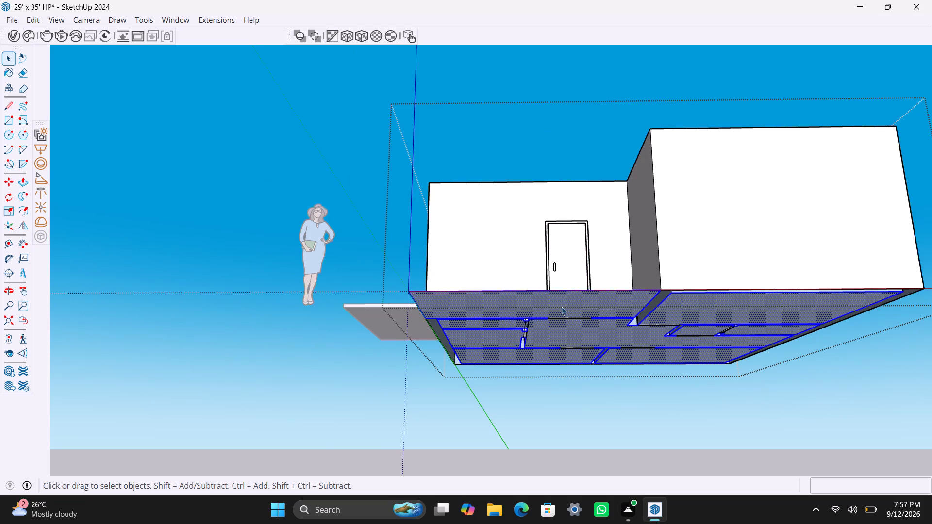
scroll(547, 223, down, 3)
middle_drag(560, 193, 544, 416)
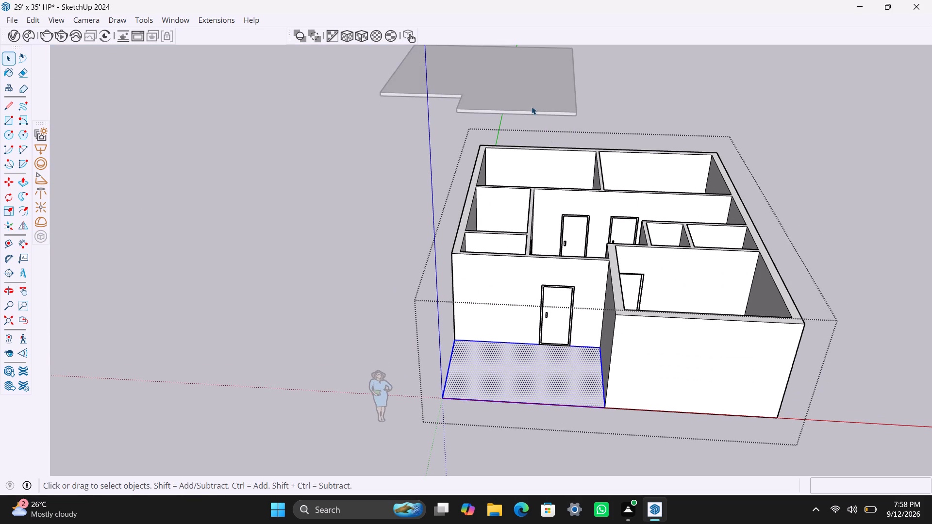
click(522, 83)
Undo the roof slab's move so it sits back on top of the walls.
click(498, 102)
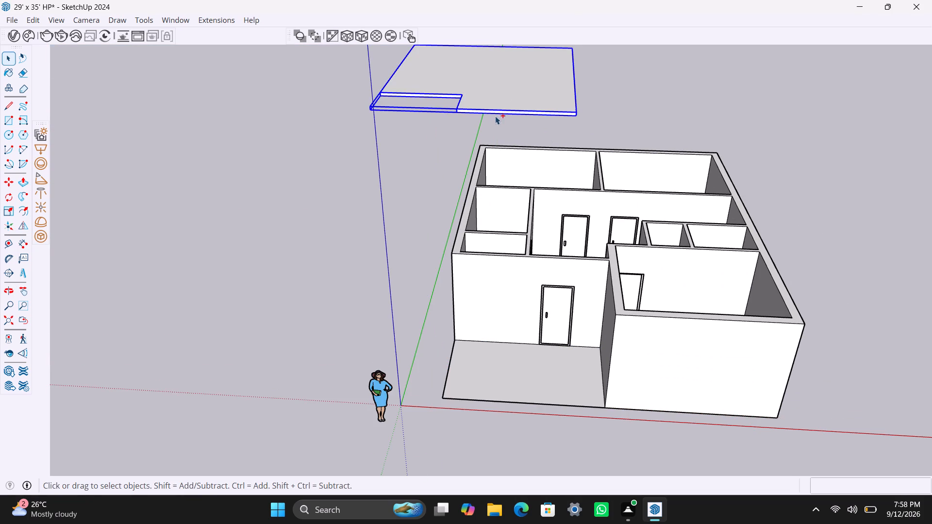
key(ctrl+z)
key(ctrl+z)
key(ctrl+z)
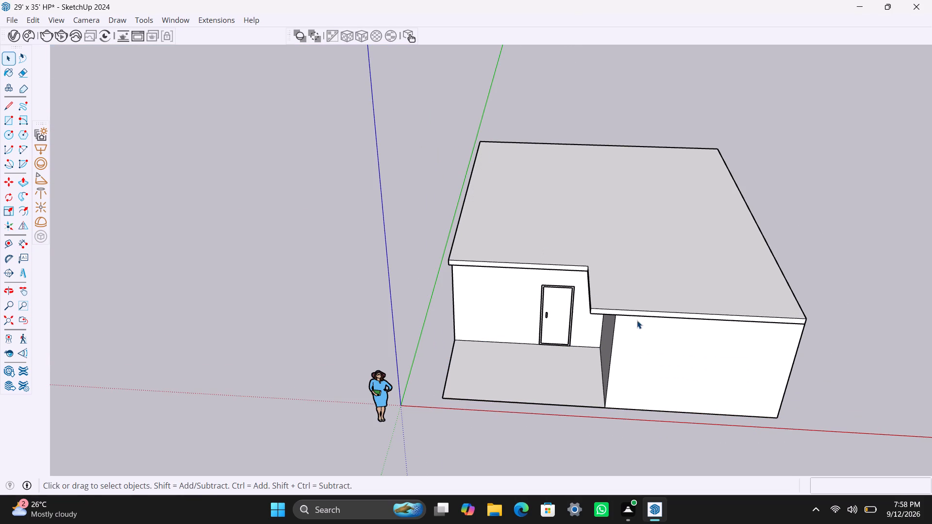
Copy the roof slab straight down from its front lower corner to the matching bottom corner of the house walls.
click(650, 313)
key(m)
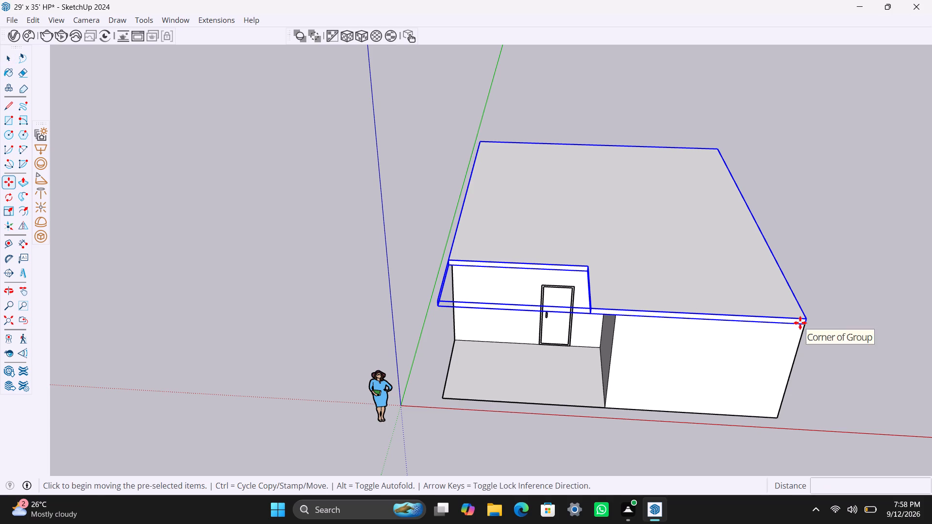
drag(802, 325, 803, 348)
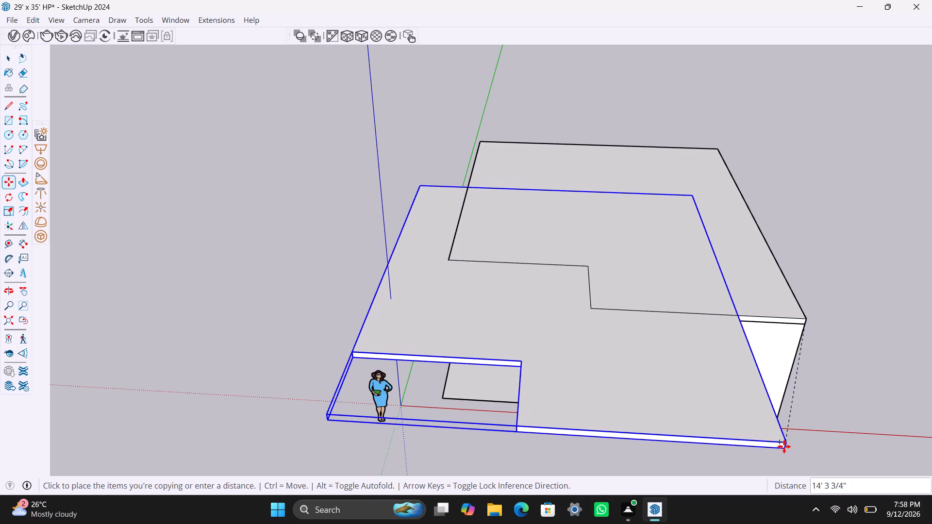
click(779, 421)
Move the copied slab down 6" so its top surface meets the underside of the house.
scroll(776, 420, up, 2)
middle_drag(741, 407, 741, 406)
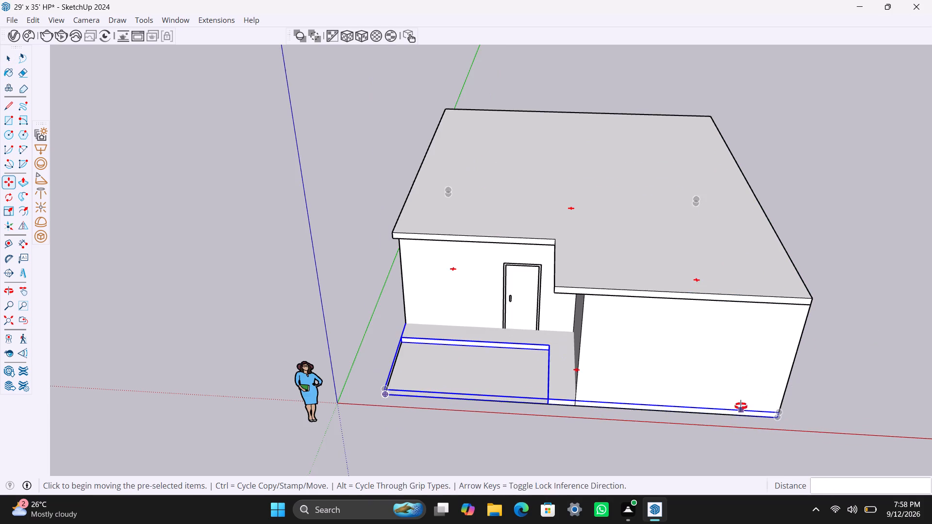
middle_drag(741, 406, 701, 317)
scroll(721, 327, up, 3)
middle_drag(748, 322, 658, 203)
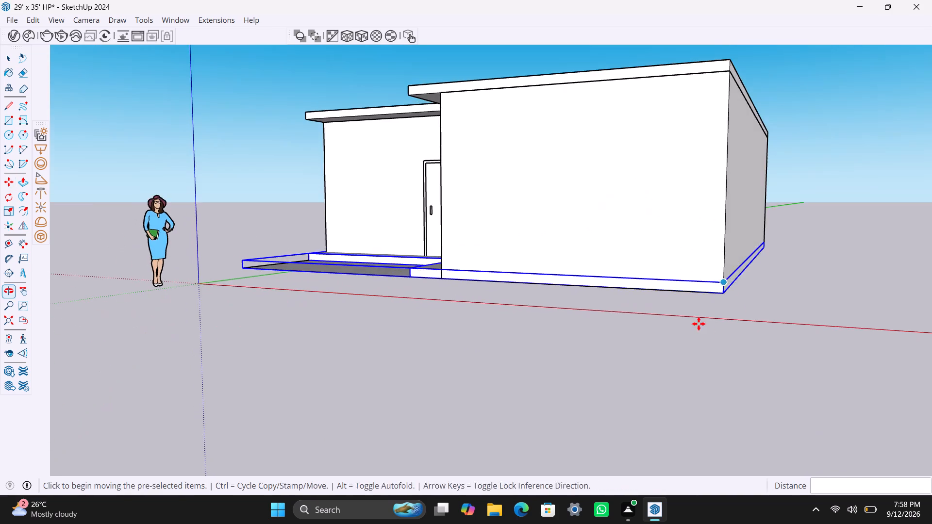
scroll(711, 329, up, 8)
middle_drag(700, 234, 666, 153)
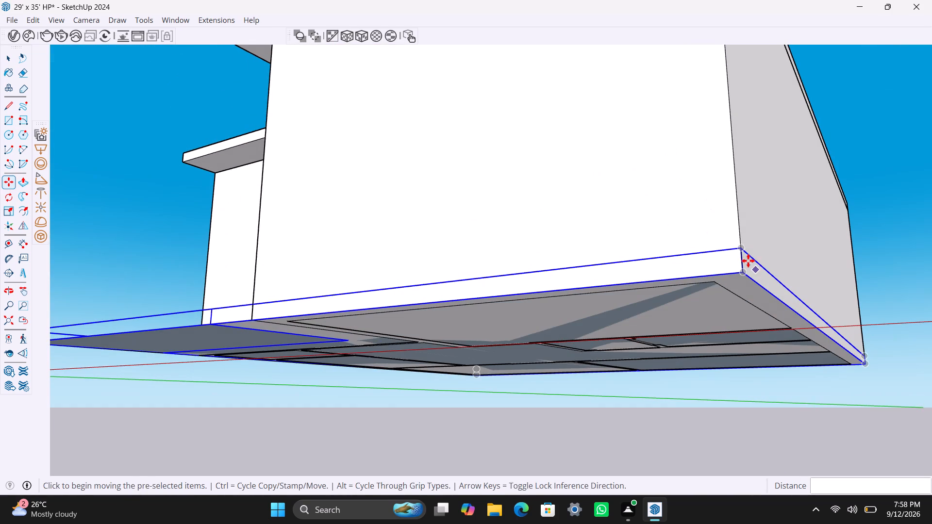
click(742, 245)
click(745, 274)
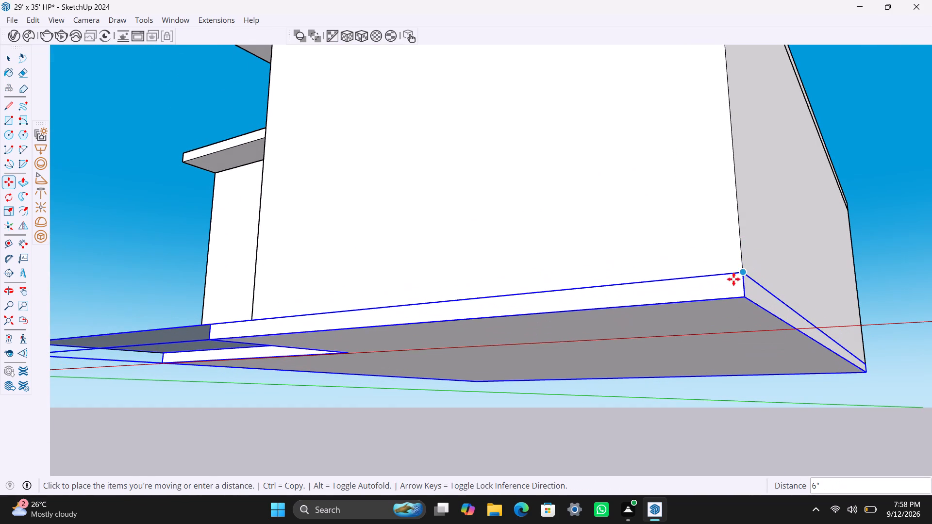
key(space)
Open the base slab group, push the notch's side face across until the porch notch is filled to the house's outer side, and close the group.
scroll(409, 292, down, 10)
middle_drag(440, 326, 746, 423)
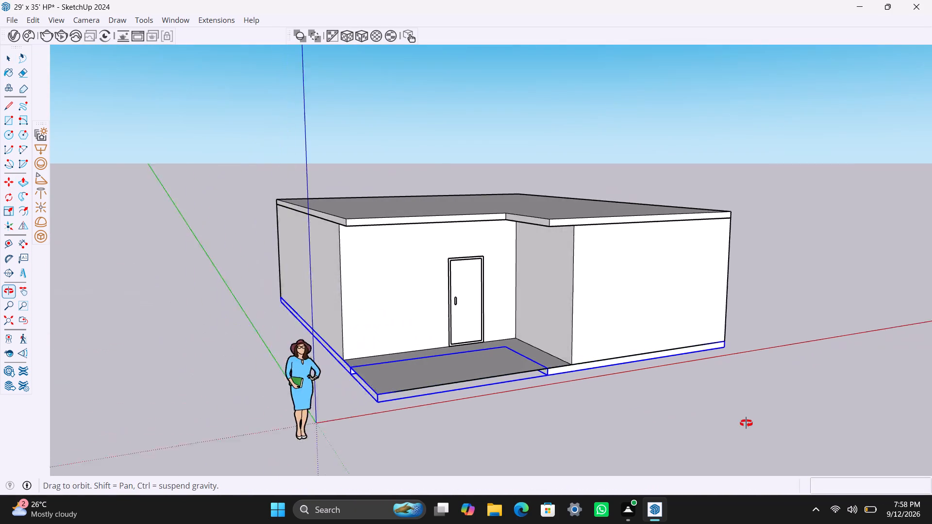
middle_drag(746, 423, 771, 423)
scroll(609, 369, up, 6)
middle_drag(589, 347, 613, 278)
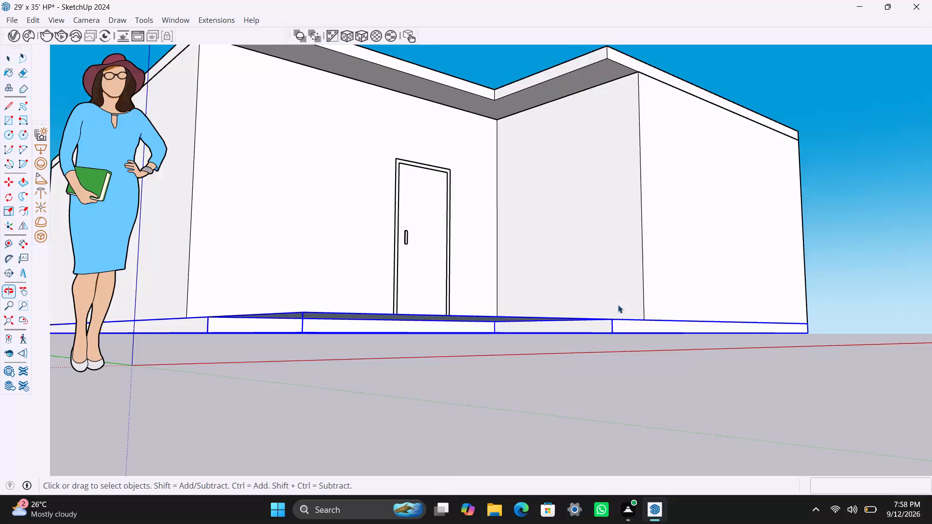
scroll(608, 325, up, 1)
click(597, 334)
triple_click(601, 325)
scroll(601, 325, up, 3)
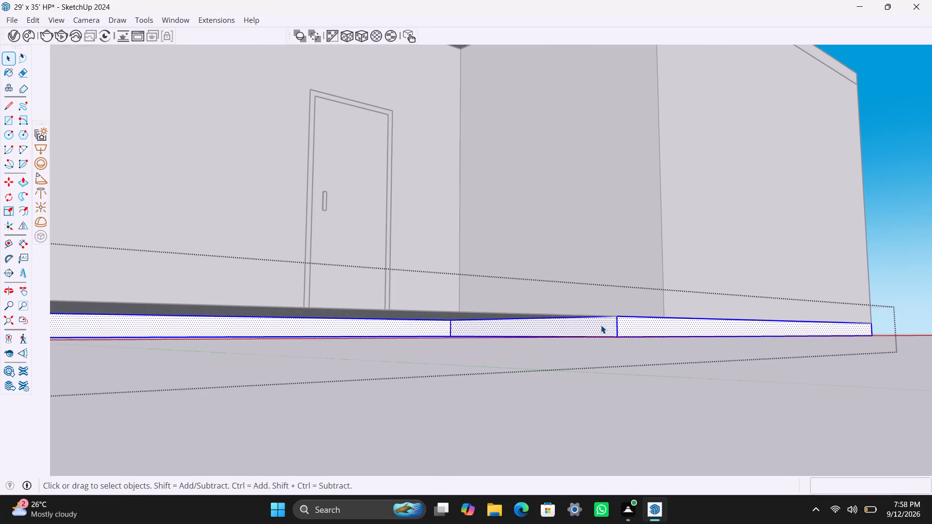
click(601, 325)
key(p)
drag(601, 325, 227, 303)
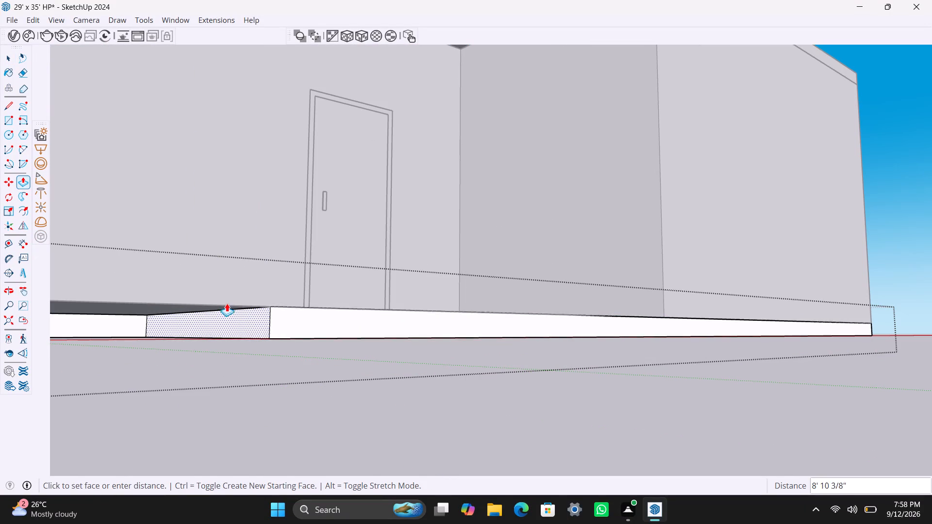
drag(227, 303, 213, 303)
scroll(212, 302, down, 4)
shift+middle_drag(212, 308, 326, 324)
drag(329, 329, 95, 262)
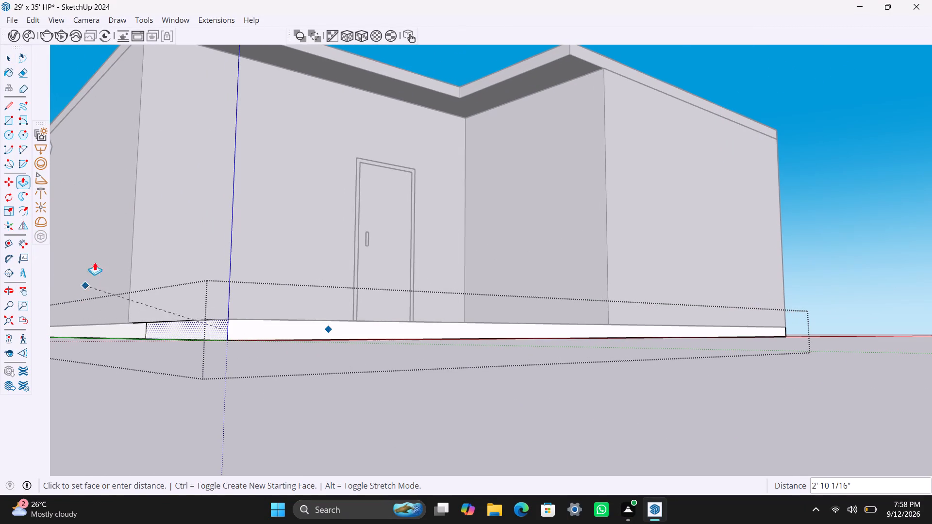
drag(95, 262, 103, 254)
middle_drag(240, 348, 518, 381)
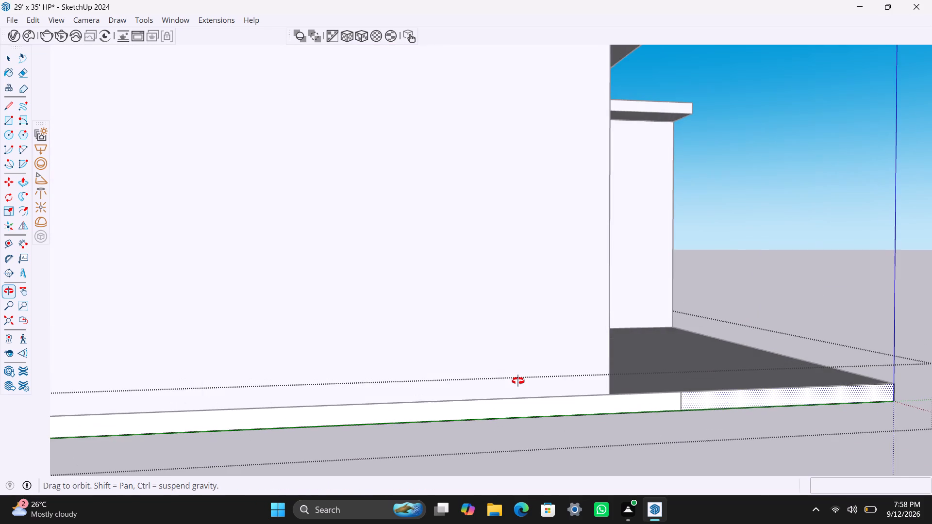
middle_drag(518, 381, 510, 379)
key(space)
click(757, 300)
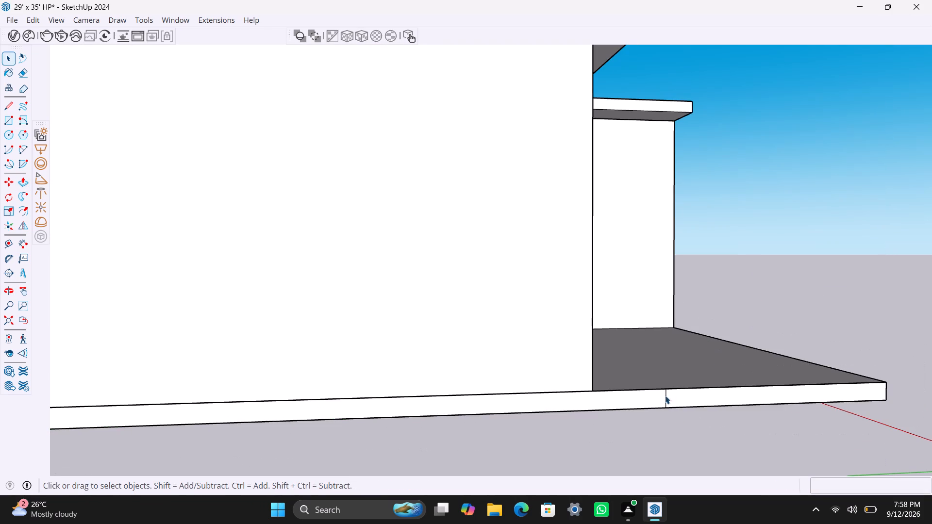
Clean up the base slab group to remove the leftover vertical seam on its side face.
click(665, 395)
double_click(665, 400)
click(665, 400)
click(800, 284)
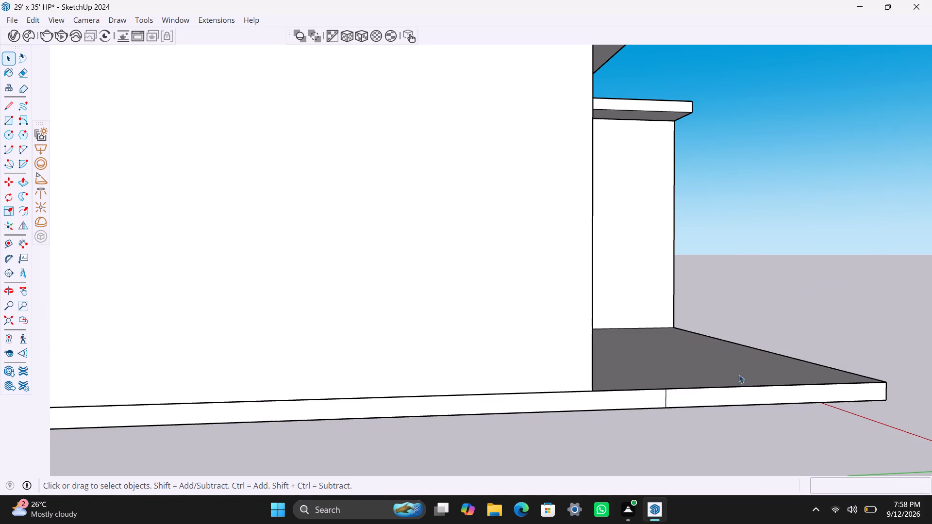
click(727, 398)
right_click(727, 395)
click(772, 373)
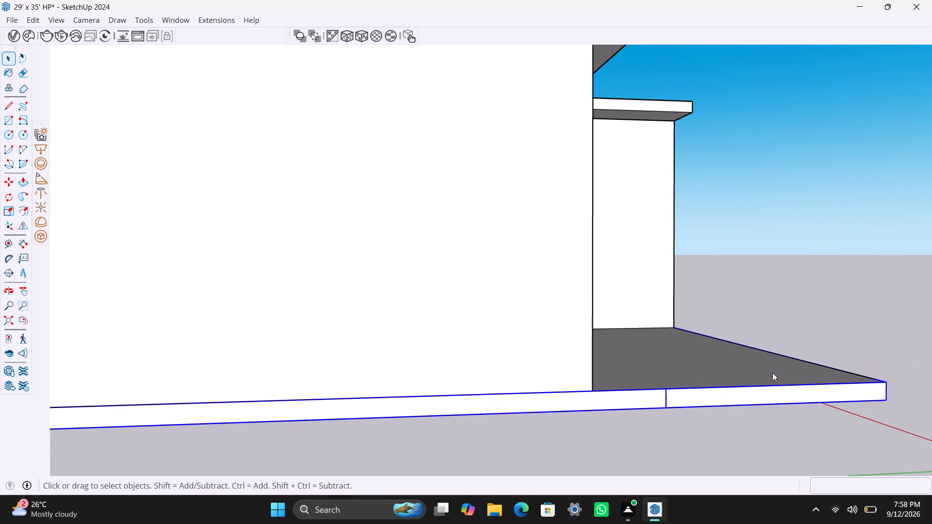
click(514, 303)
click(842, 258)
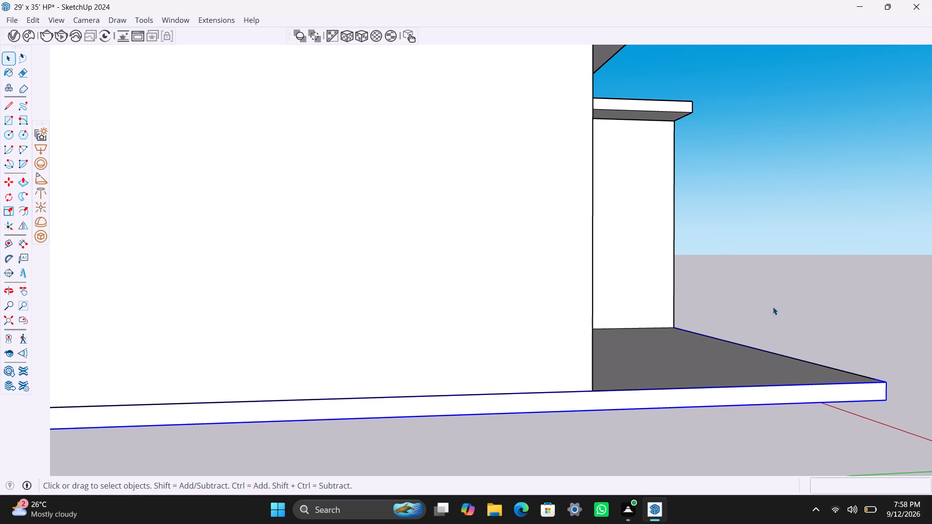
Examine the house with its base slab and roof from the front, from below and from above.
scroll(773, 311, down, 16)
middle_drag(712, 354, 292, 356)
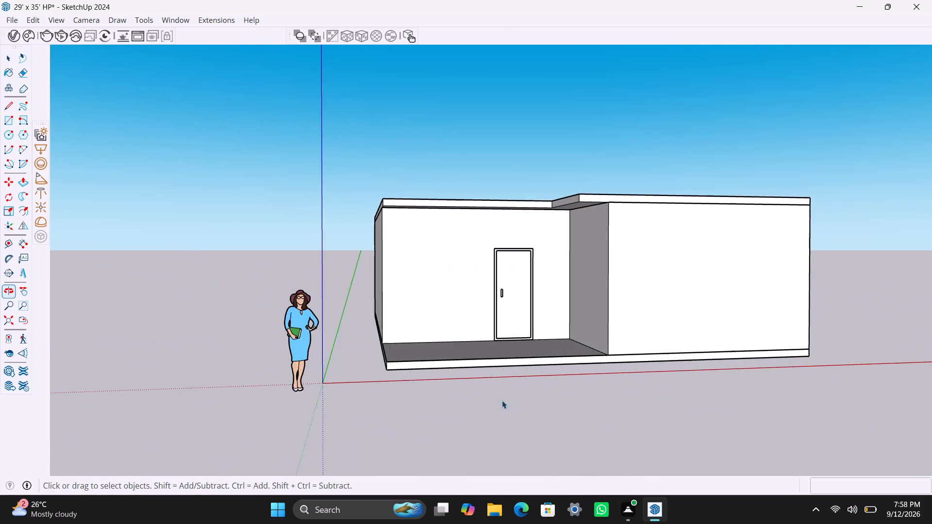
scroll(508, 432, down, 5)
middle_drag(510, 377, 416, 406)
scroll(487, 345, down, 4)
shift+middle_drag(533, 351, 565, 316)
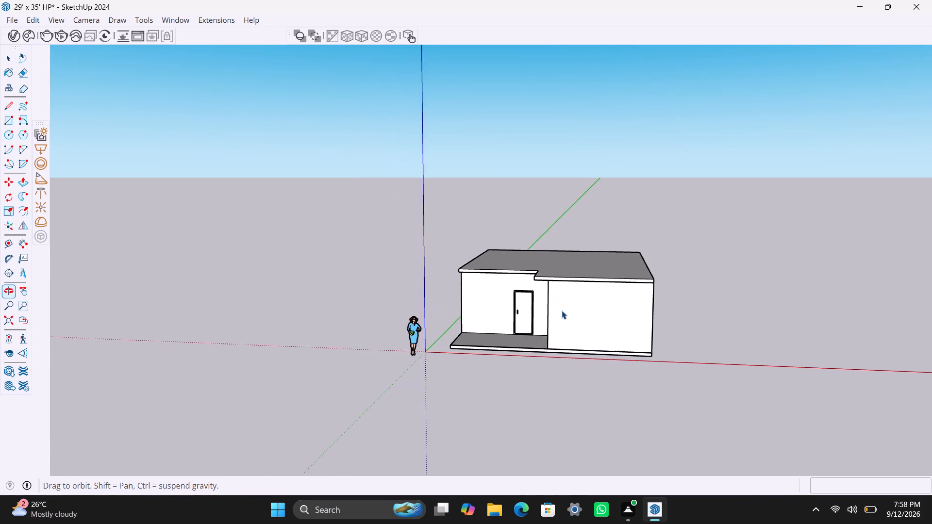
scroll(541, 285, up, 3)
middle_drag(537, 293, 644, 134)
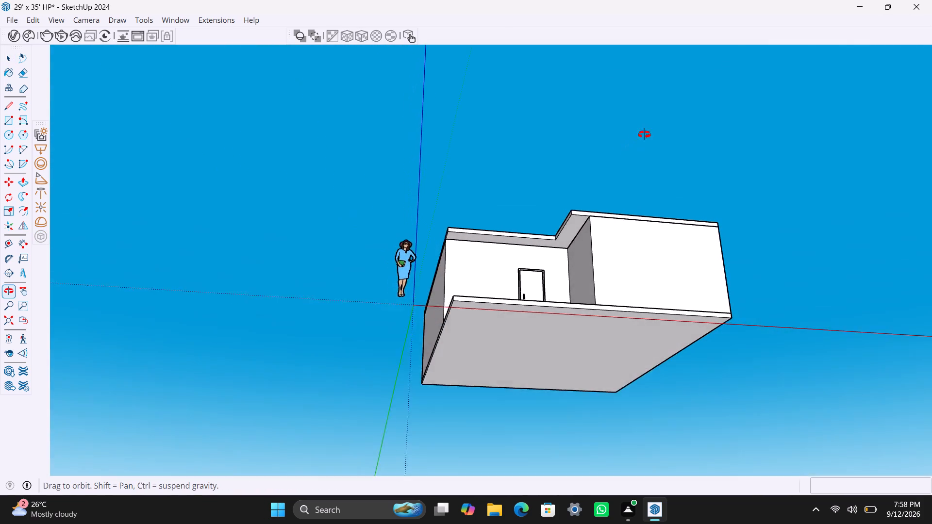
middle_drag(644, 134, 782, 338)
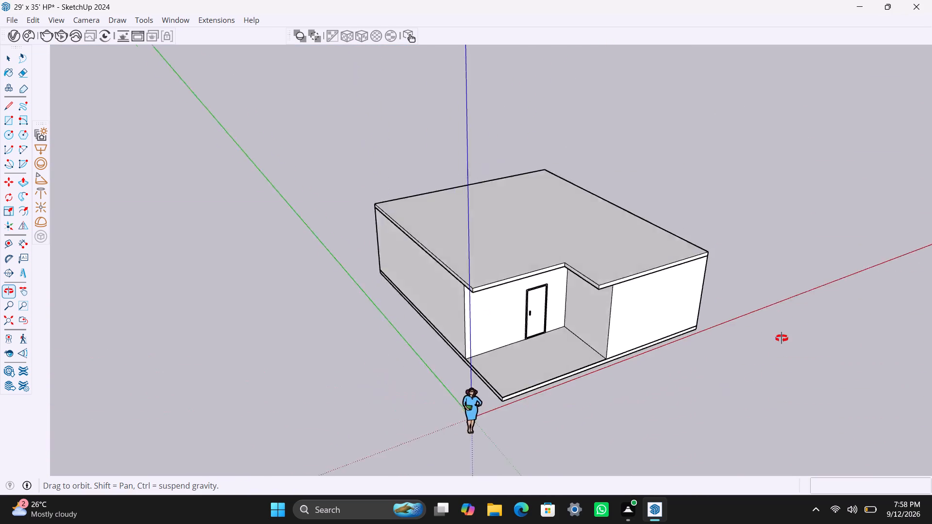
middle_drag(782, 338, 554, 249)
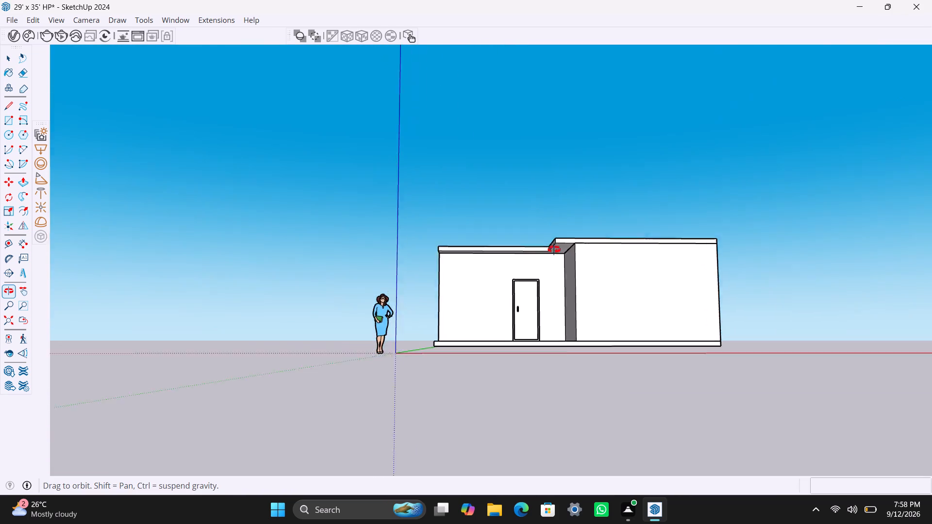
middle_drag(554, 249, 542, 390)
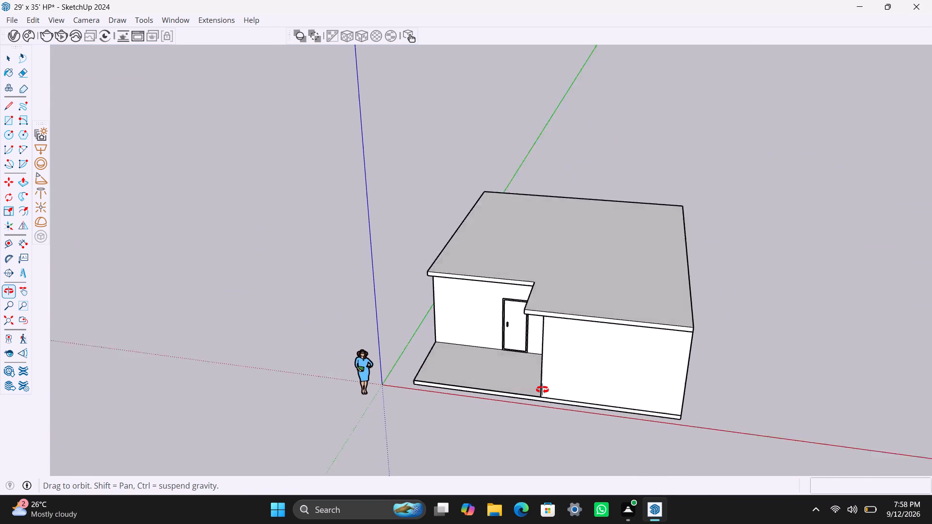
middle_drag(542, 390, 560, 395)
scroll(545, 325, up, 3)
middle_drag(589, 303, 622, 378)
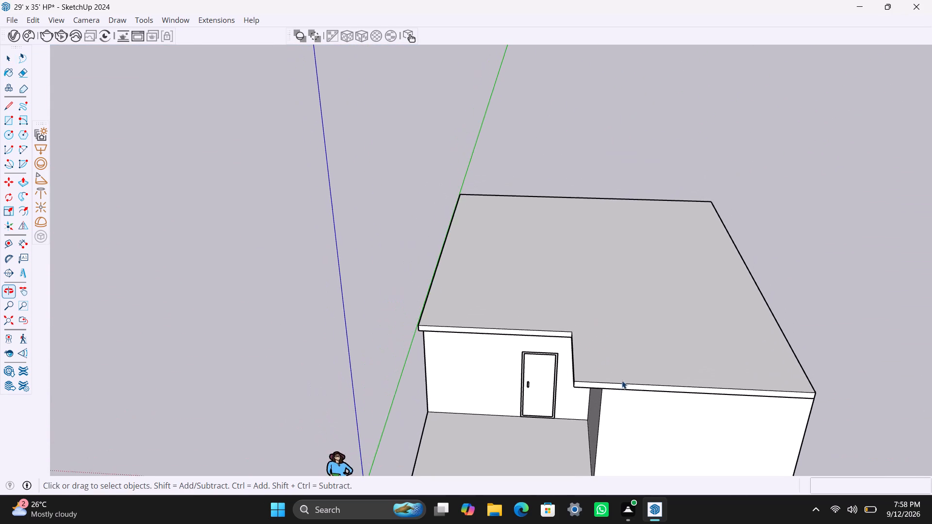
scroll(620, 378, up, 3)
middle_drag(607, 372, 608, 373)
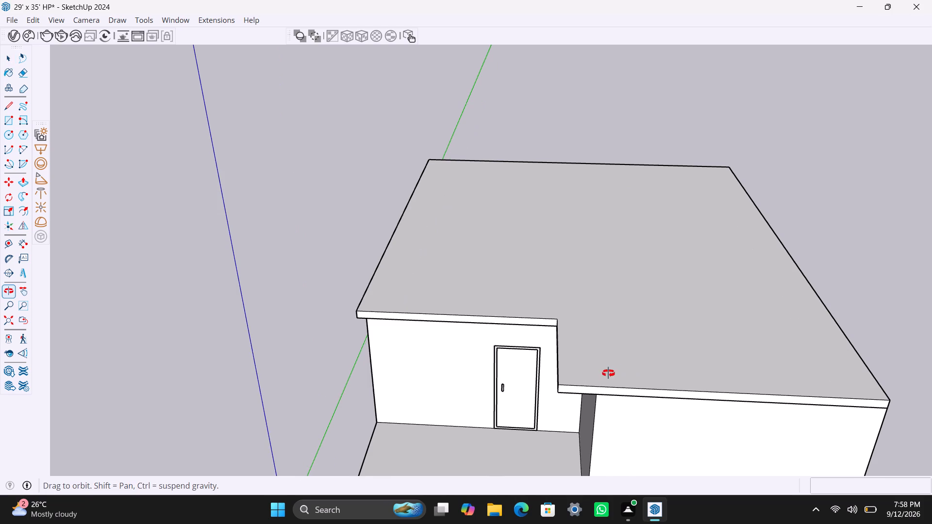
middle_drag(608, 373, 635, 383)
shift+middle_drag(609, 379, 587, 292)
middle_drag(560, 318, 544, 330)
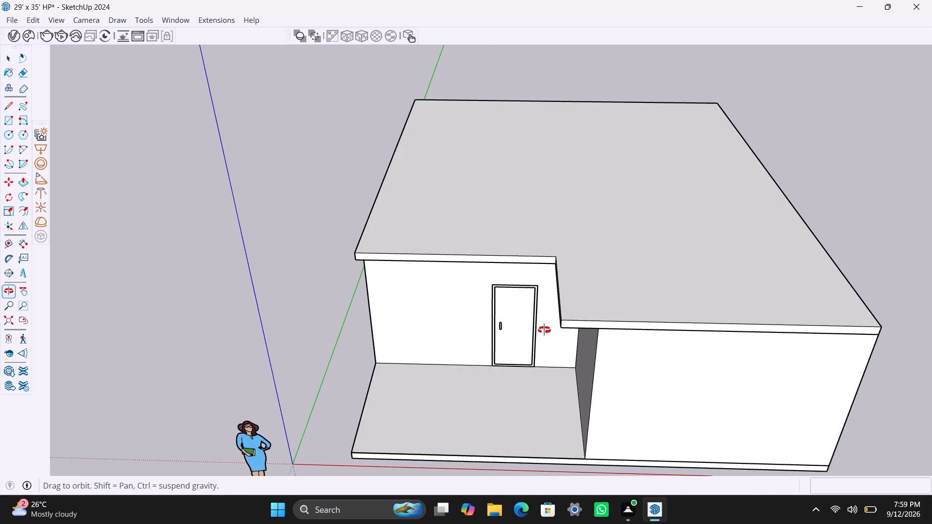
middle_drag(544, 330, 553, 339)
scroll(534, 324, down, 1)
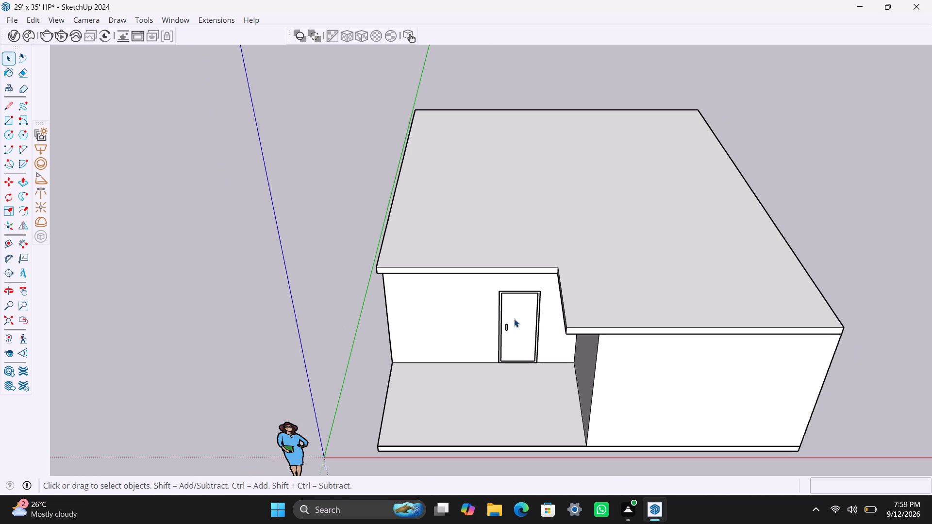
Open the roof slab group and offset the top face's outline inward by 4.5".
double_click(456, 249)
click(451, 248)
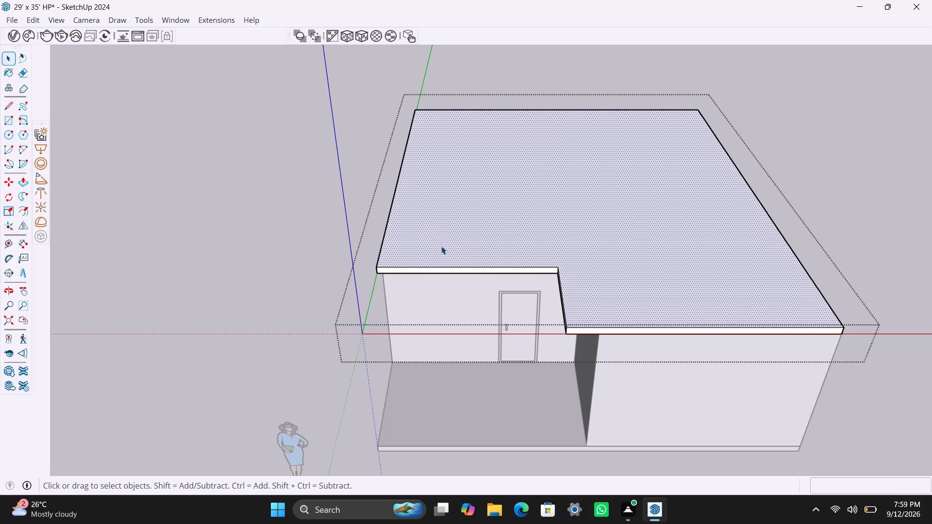
key(f)
click(429, 226)
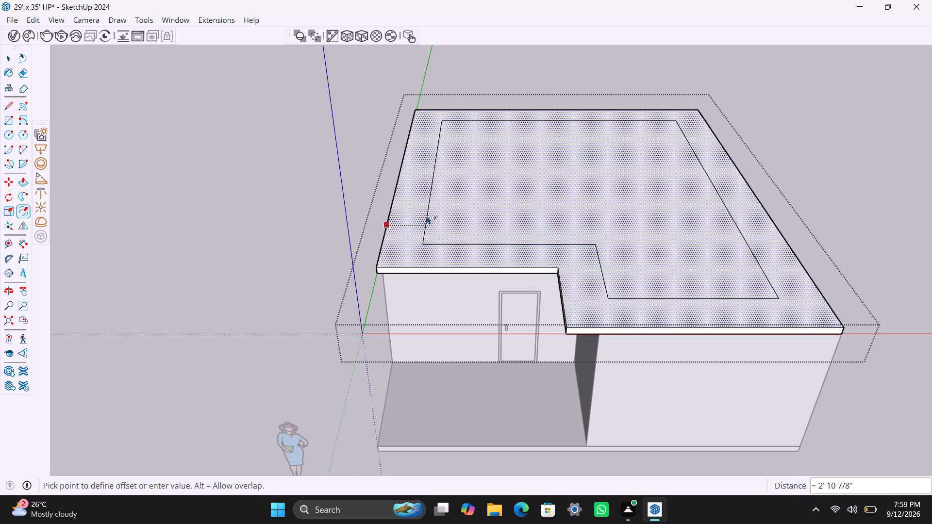
text(4.5")
key(Return)
key(space)
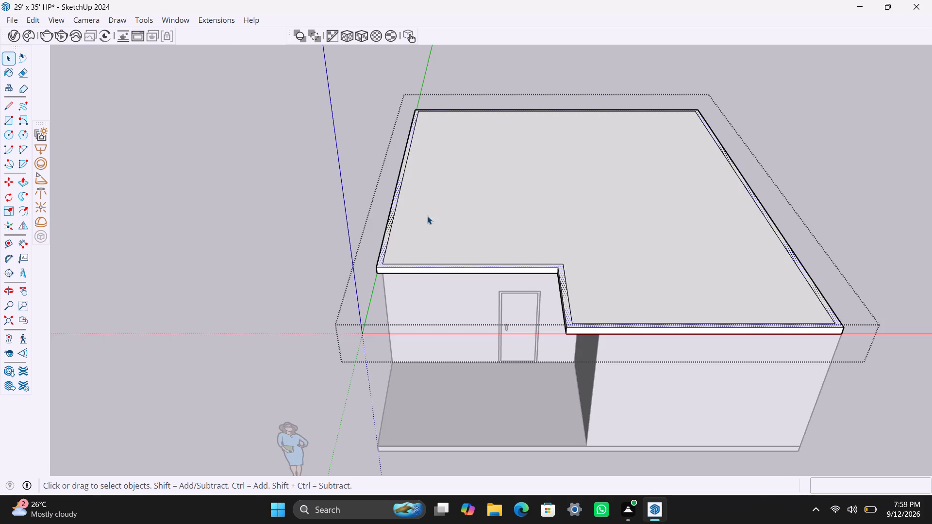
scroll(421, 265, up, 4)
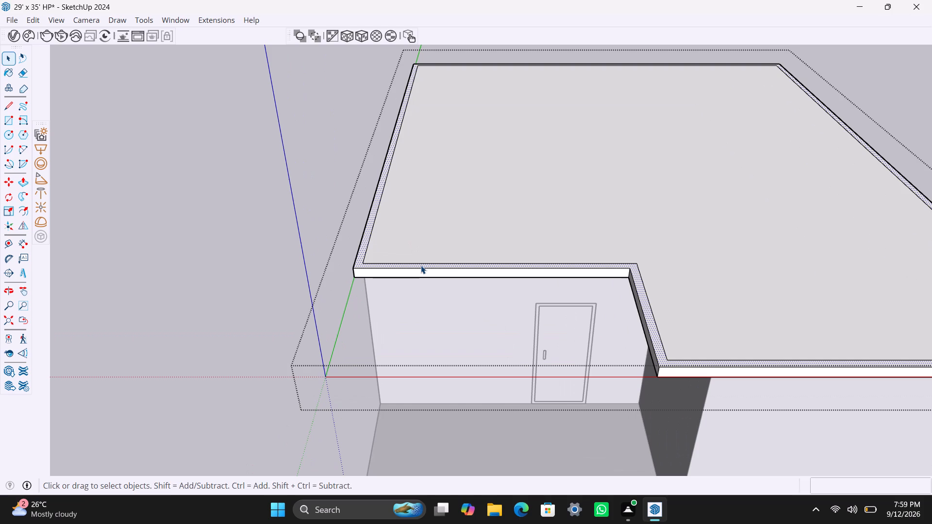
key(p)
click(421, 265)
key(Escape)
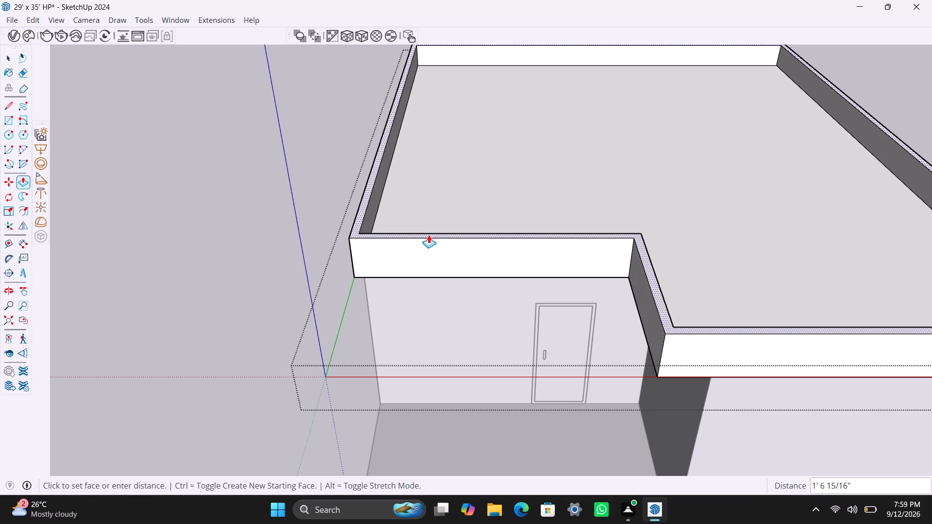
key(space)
Select the narrow border face with its edges on top of the roof slab and make it a separate group.
double_click(415, 264)
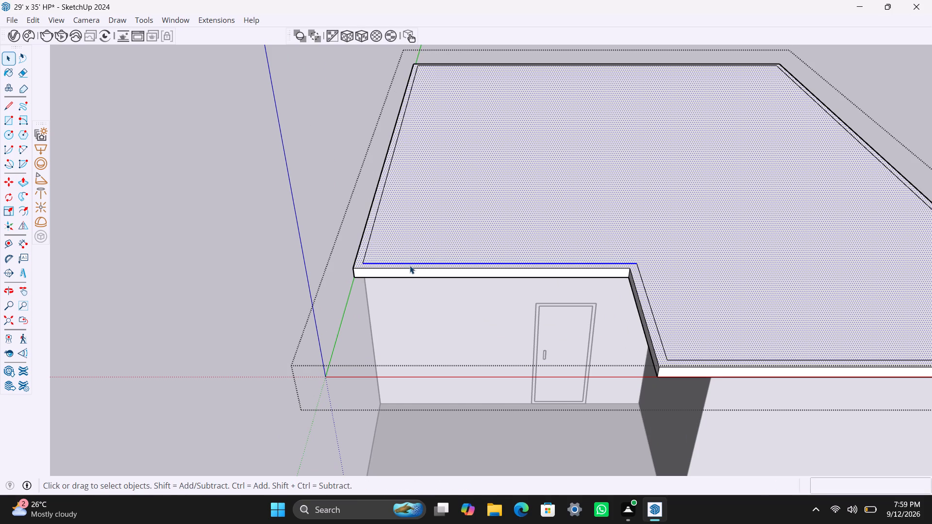
double_click(364, 248)
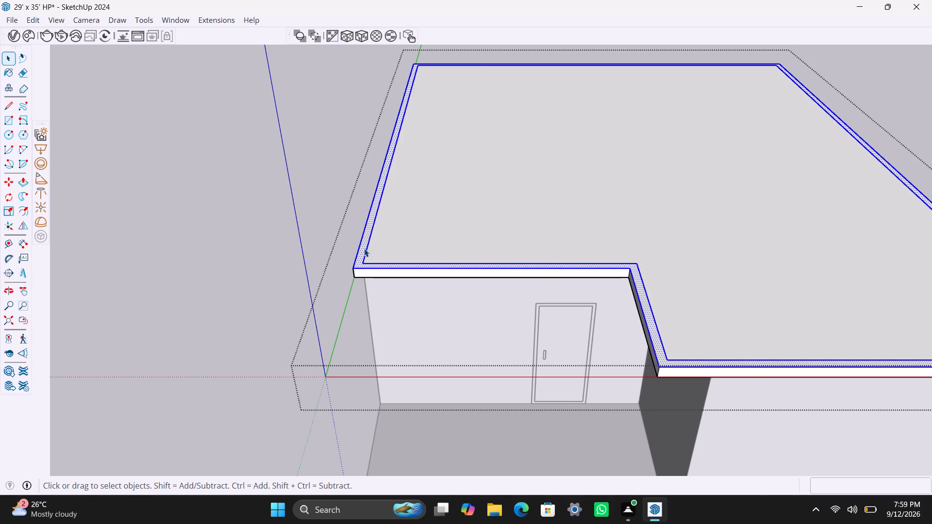
right_click(364, 248)
click(416, 118)
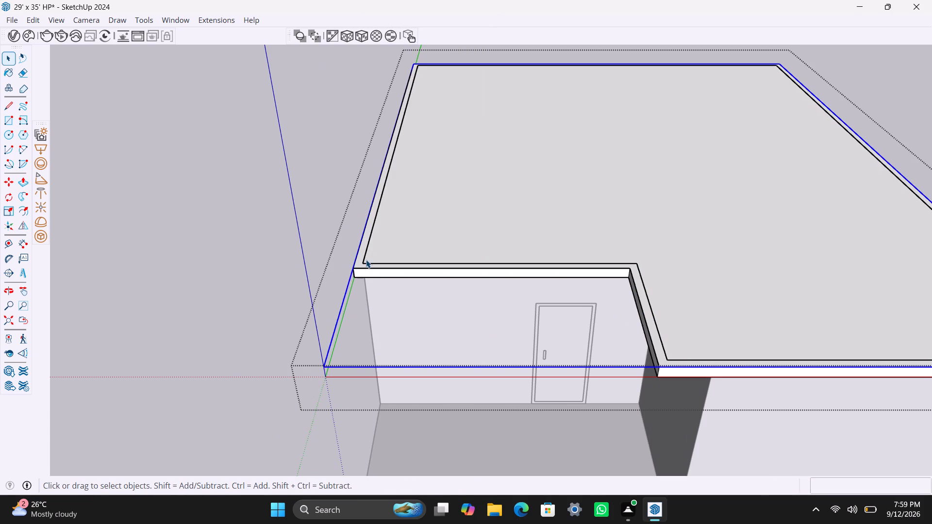
Open the border group, pull its face up 3' to form the parapet, and close the border and roof slab groups.
triple_click(359, 260)
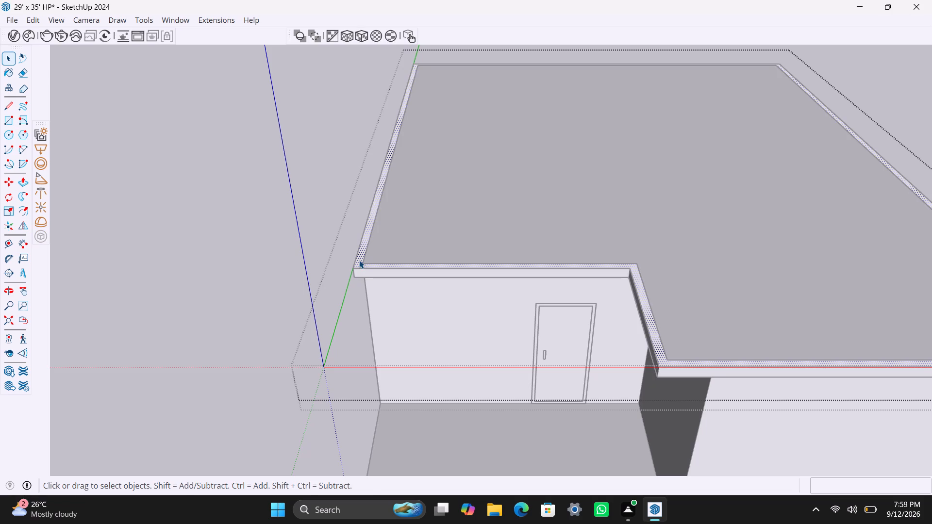
key(p)
drag(359, 260, 359, 254)
text(3')
key(Return)
key(space)
click(240, 236)
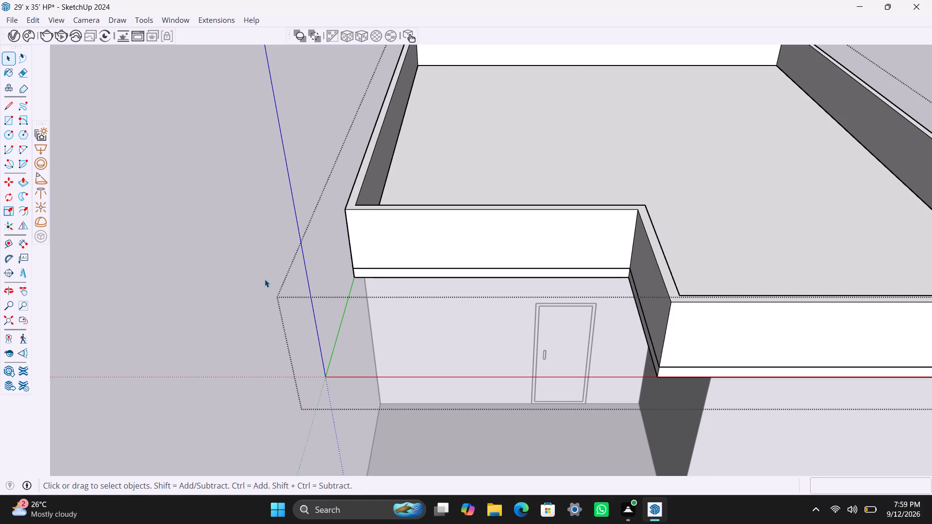
scroll(266, 283, down, 8)
triple_click(710, 228)
Examine the house with its raised parapet from the front, at eye level and from above.
scroll(514, 336, down, 4)
middle_drag(471, 379, 531, 326)
scroll(530, 341, up, 6)
middle_drag(575, 315, 564, 274)
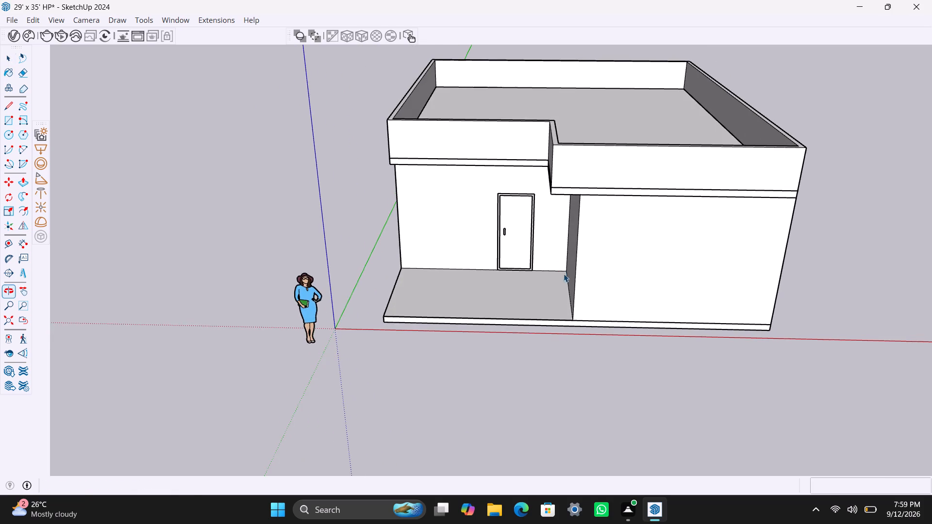
scroll(564, 266, down, 4)
shift+middle_drag(558, 278, 579, 342)
scroll(511, 368, up, 1)
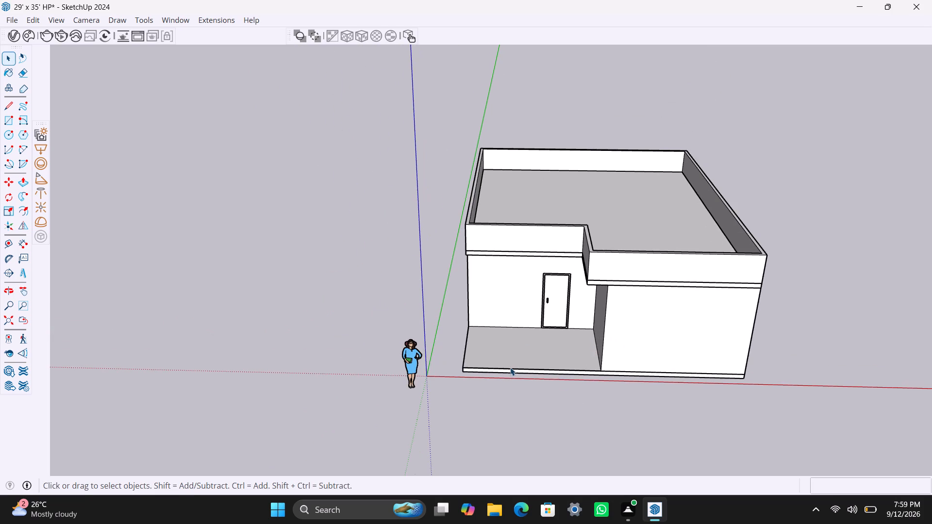
scroll(576, 386, down, 3)
middle_drag(660, 386, 638, 394)
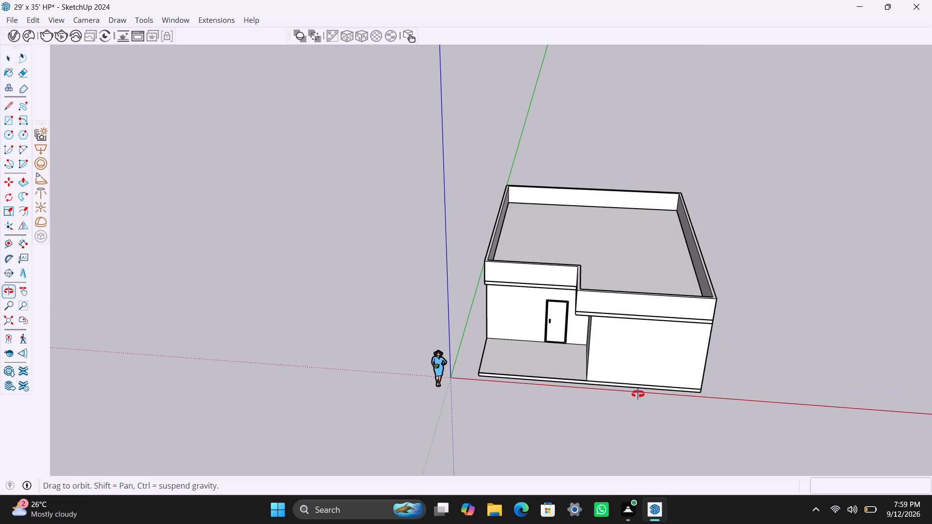
middle_drag(638, 394, 671, 392)
scroll(639, 373, up, 1)
shift+middle_drag(614, 365, 494, 366)
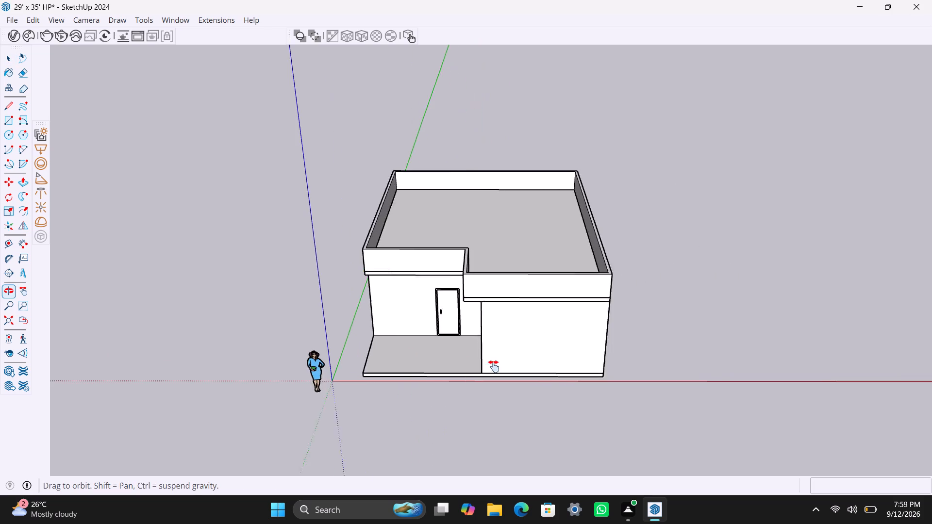
shift+middle_drag(494, 366, 494, 365)
scroll(471, 349, up, 3)
shift+middle_drag(507, 342, 512, 345)
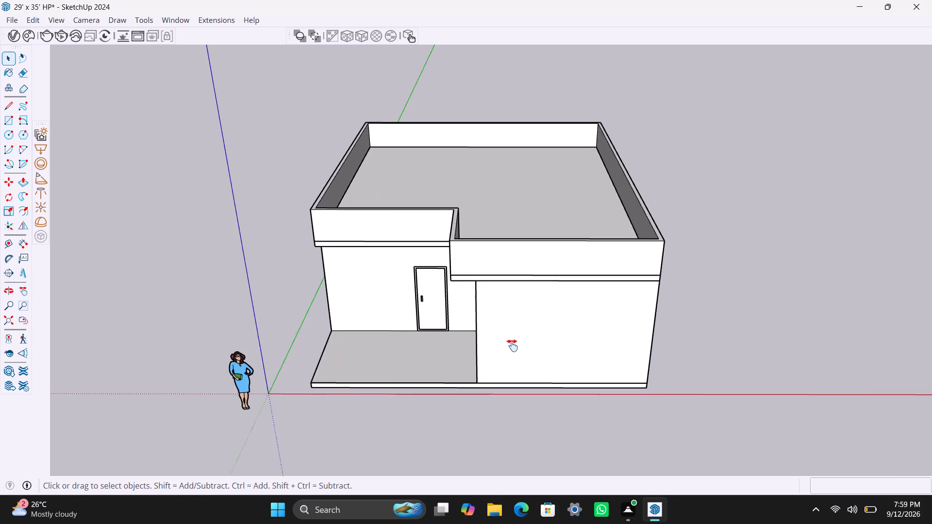
shift+middle_drag(512, 345, 548, 369)
scroll(548, 355, up, 2)
middle_drag(555, 374, 566, 291)
scroll(574, 301, up, 2)
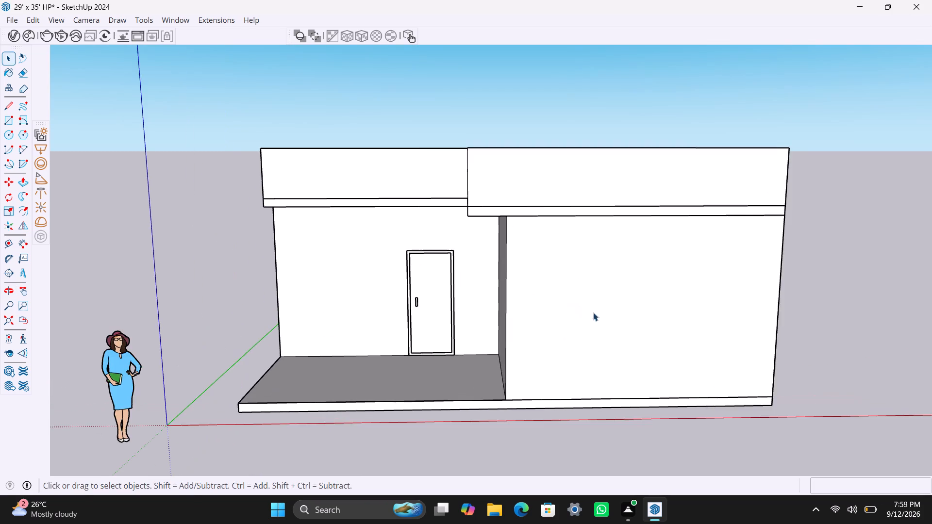
shift+middle_drag(607, 320, 598, 335)
middle_drag(696, 380, 684, 387)
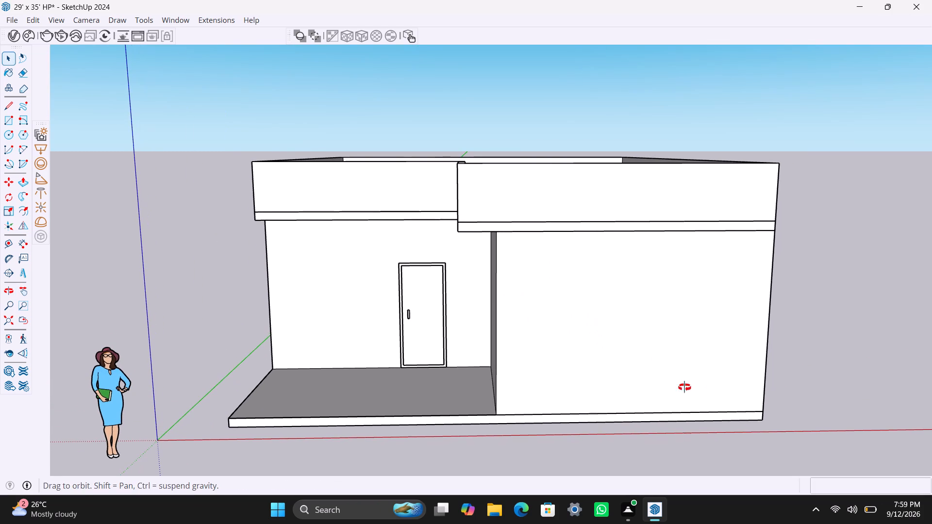
middle_drag(684, 387, 692, 383)
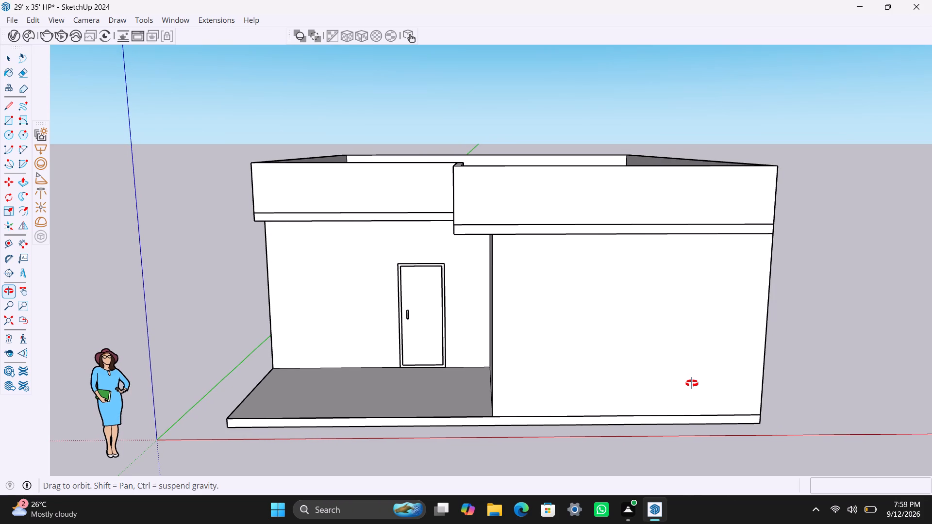
middle_drag(692, 383, 688, 387)
scroll(632, 350, up, 1)
middle_drag(629, 350, 628, 336)
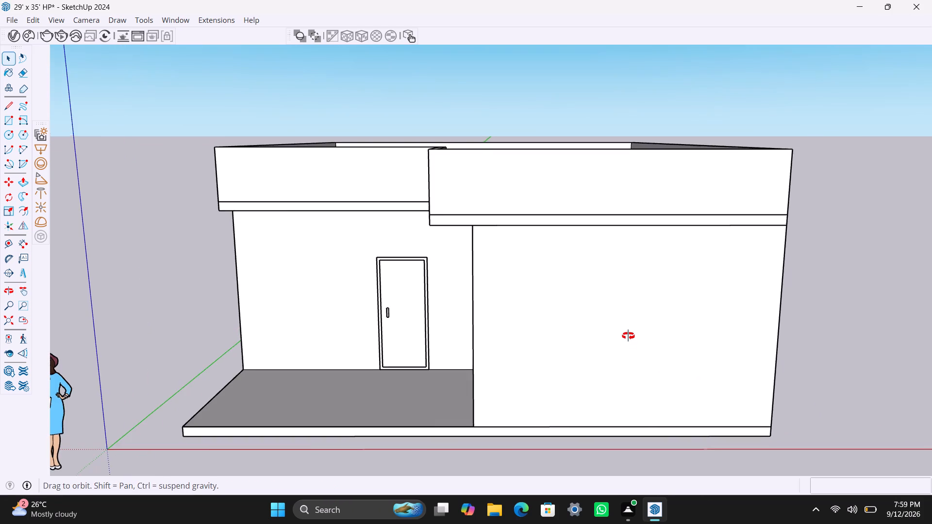
middle_drag(628, 336, 632, 314)
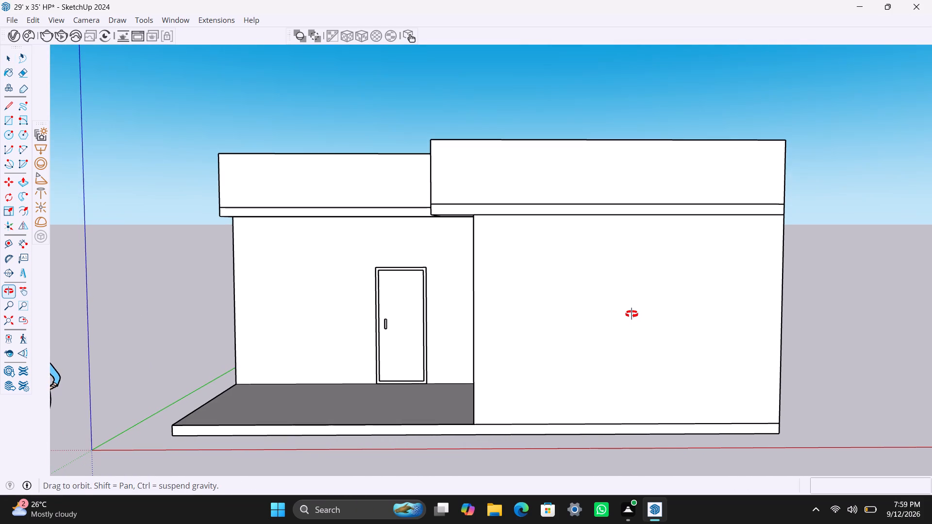
middle_drag(632, 314, 631, 314)
middle_drag(639, 320, 635, 330)
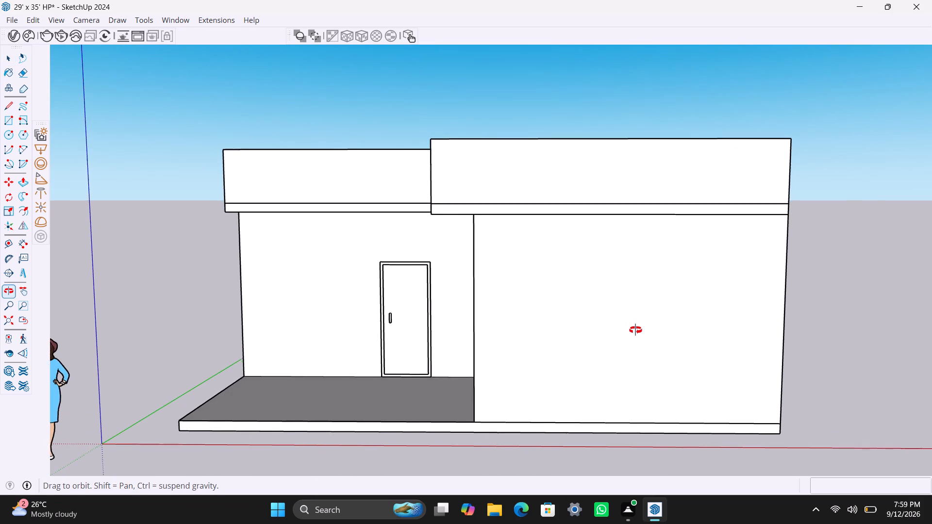
middle_drag(635, 330, 637, 330)
middle_drag(632, 327, 627, 329)
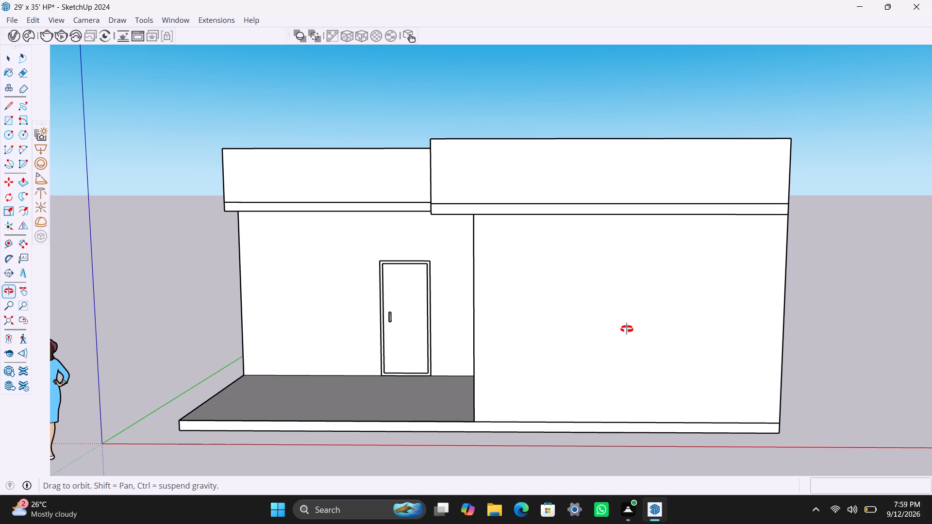
middle_drag(627, 329, 628, 329)
scroll(623, 325, up, 1)
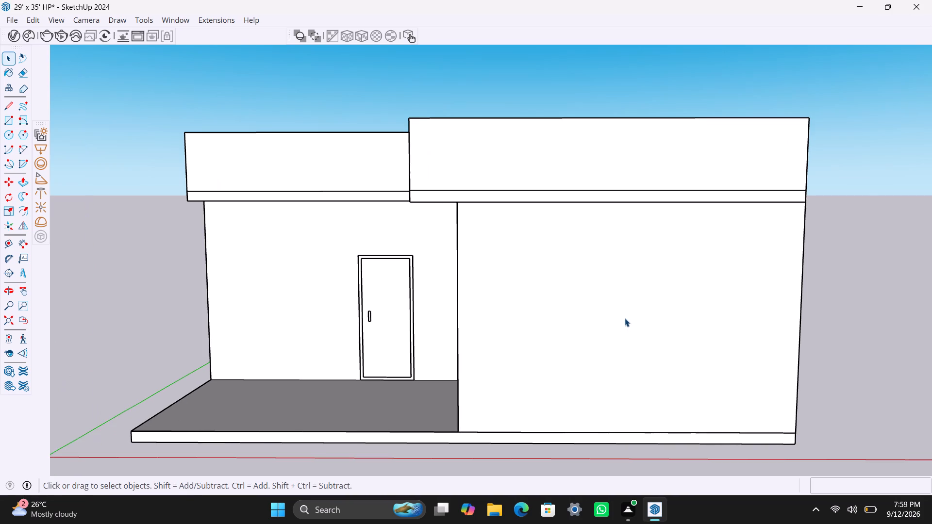
shift+middle_drag(625, 318, 632, 308)
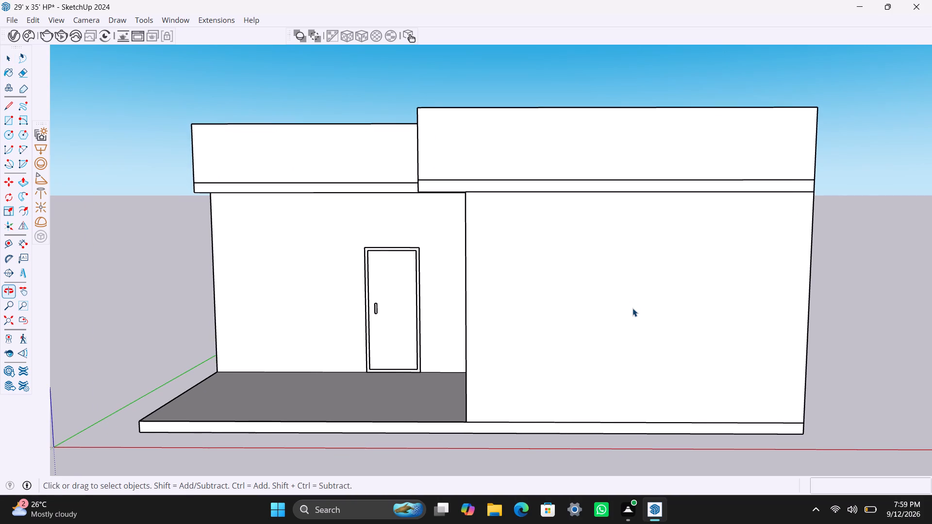
scroll(631, 311, up, 1)
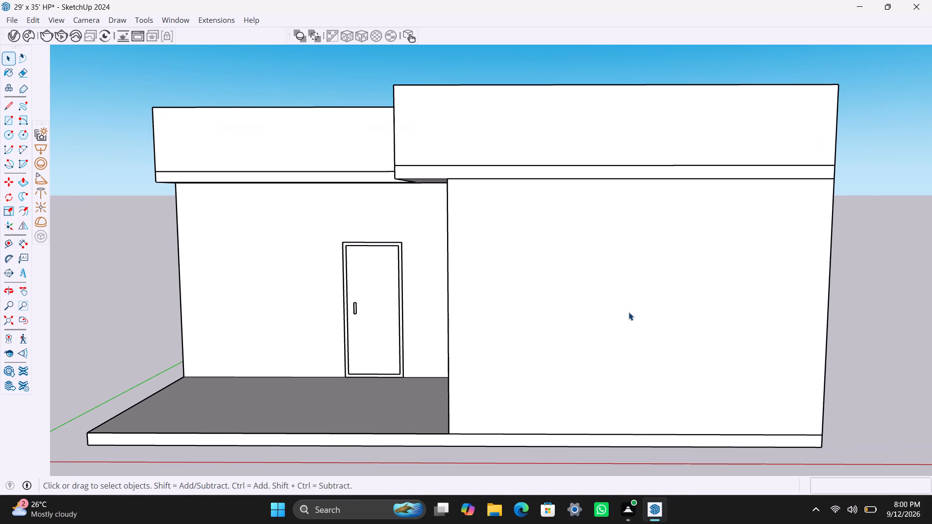
scroll(631, 314, down, 3)
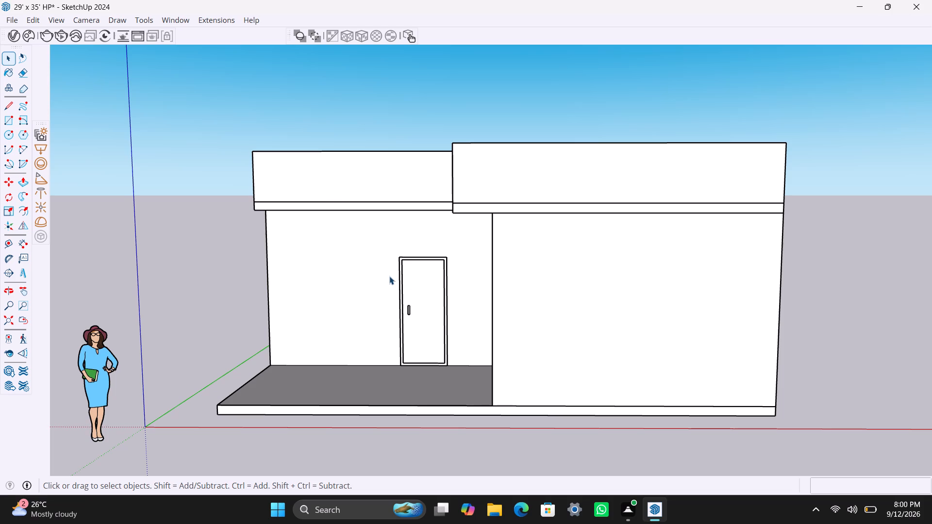
scroll(540, 395, down, 3)
middle_drag(564, 315, 567, 489)
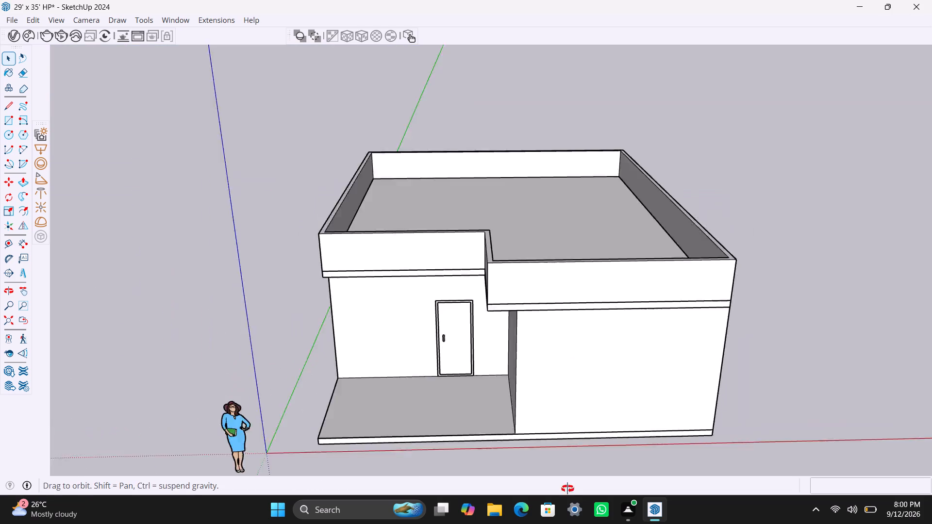
middle_drag(567, 489, 567, 492)
scroll(632, 393, up, 2)
middle_drag(620, 433, 557, 381)
scroll(581, 330, down, 4)
middle_drag(602, 343, 556, 384)
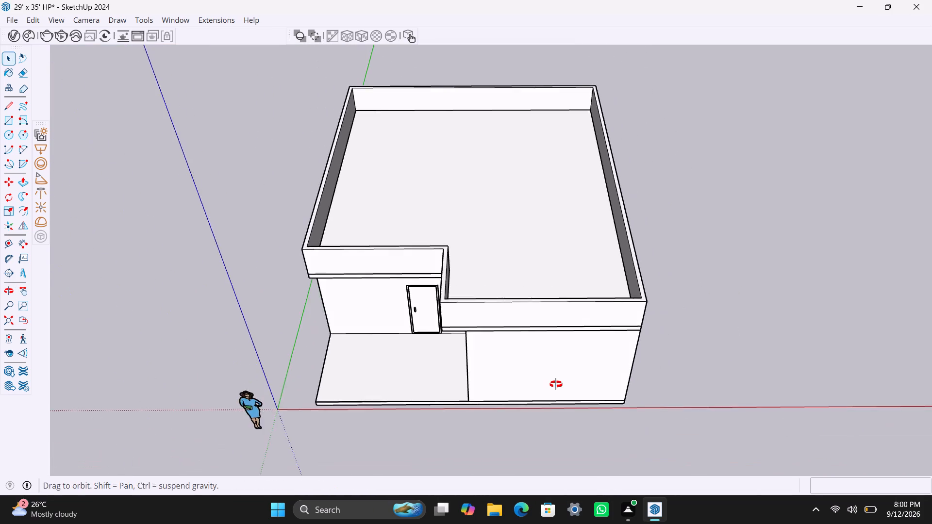
middle_drag(556, 384, 544, 392)
Place a guide line 3' outward from the base slab's long side edge, on the side away from the porch.
scroll(572, 394, up, 4)
middle_drag(629, 417, 502, 378)
scroll(557, 389, up, 6)
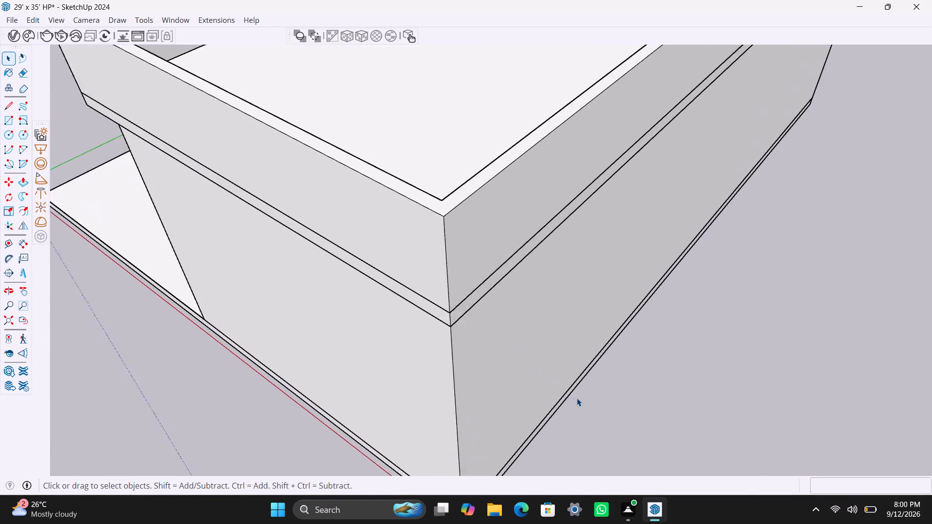
key(t)
drag(573, 391, 575, 396)
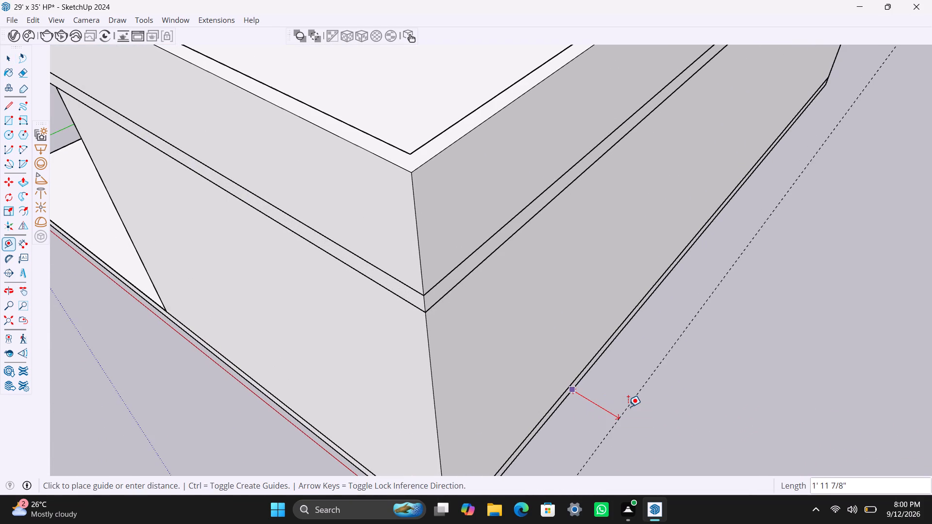
text(3')
key(Return)
Place a guide line 6' outward from the base slab's front edge.
scroll(637, 405, down, 2)
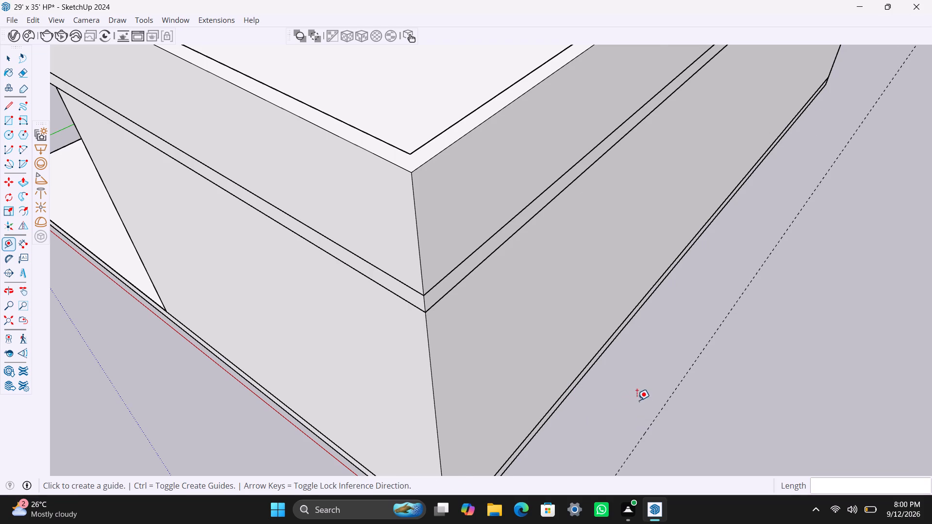
scroll(637, 400, down, 9)
scroll(588, 403, up, 6)
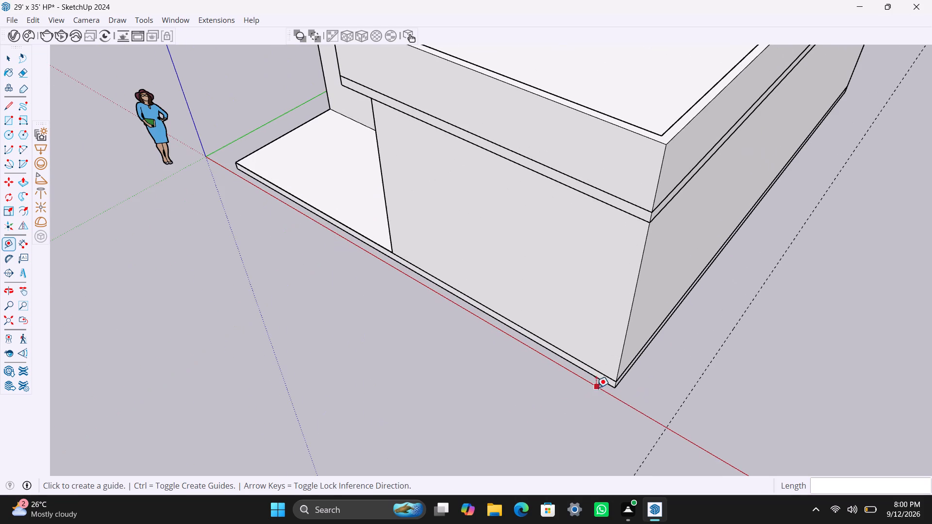
click(599, 384)
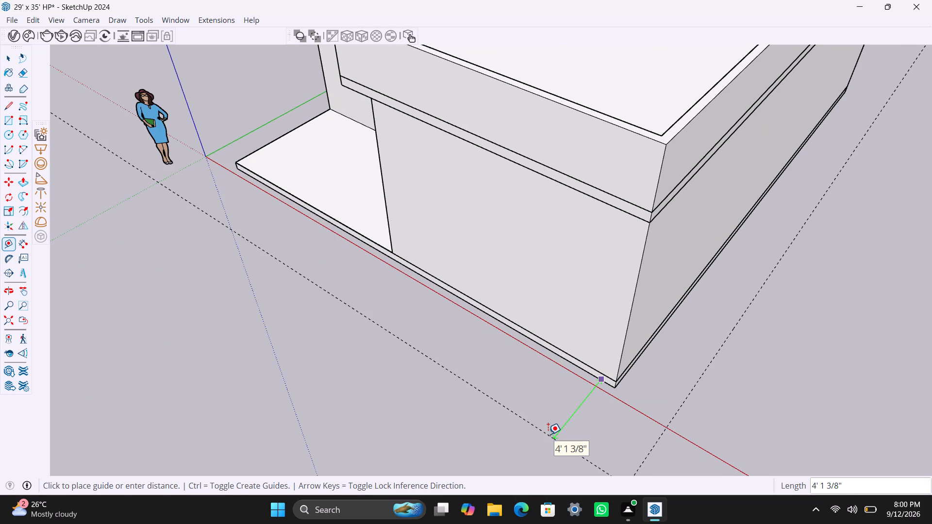
text(6')
key(Return)
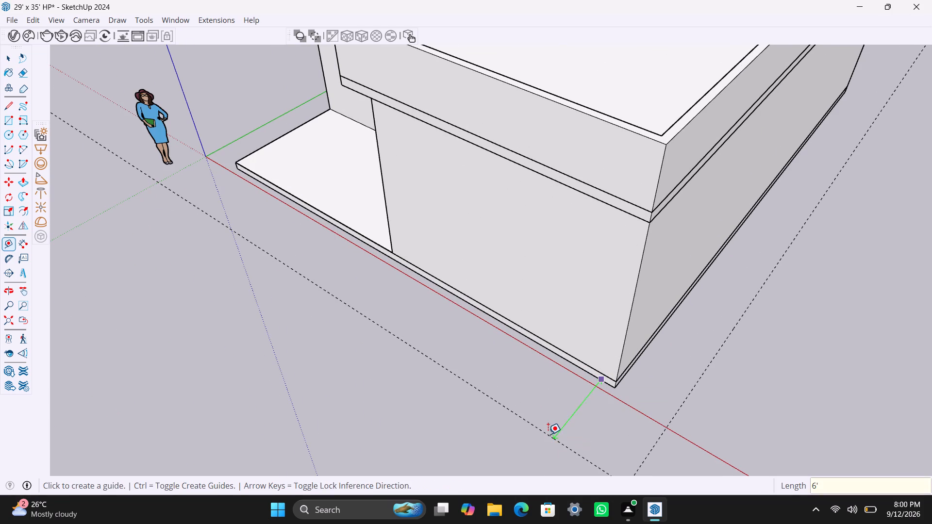
Place a guide line 3' outward from the base slab's rear edge.
scroll(556, 412, down, 12)
middle_drag(724, 372, 373, 320)
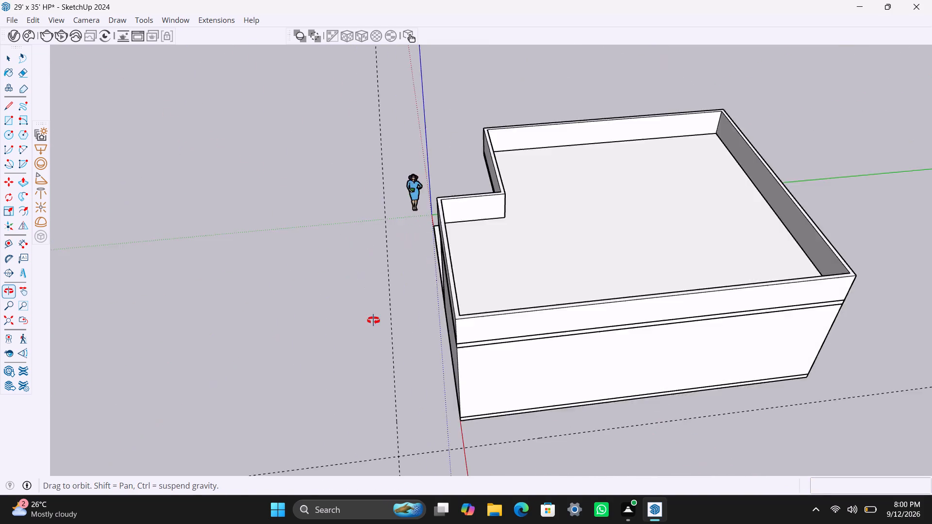
middle_drag(373, 320, 274, 296)
scroll(675, 415, down, 3)
middle_drag(684, 412, 678, 333)
scroll(685, 356, up, 4)
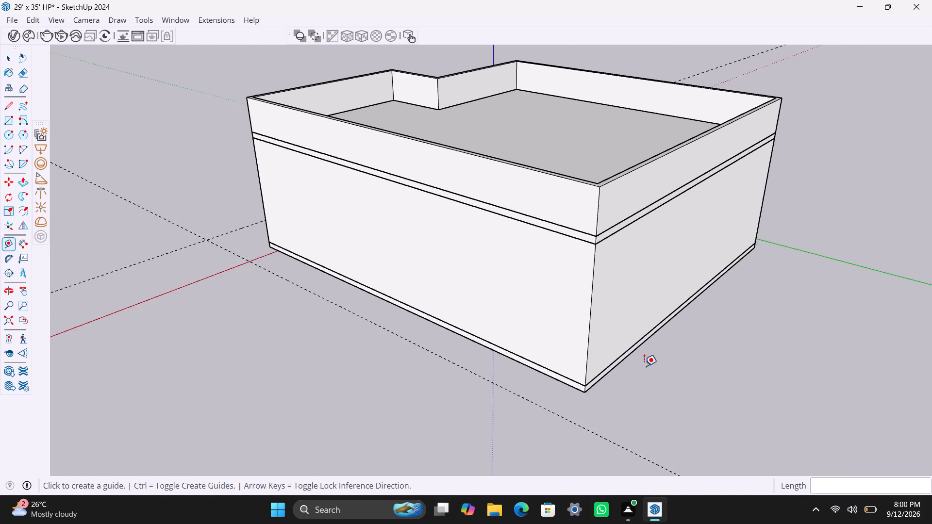
scroll(644, 366, up, 2)
click(619, 362)
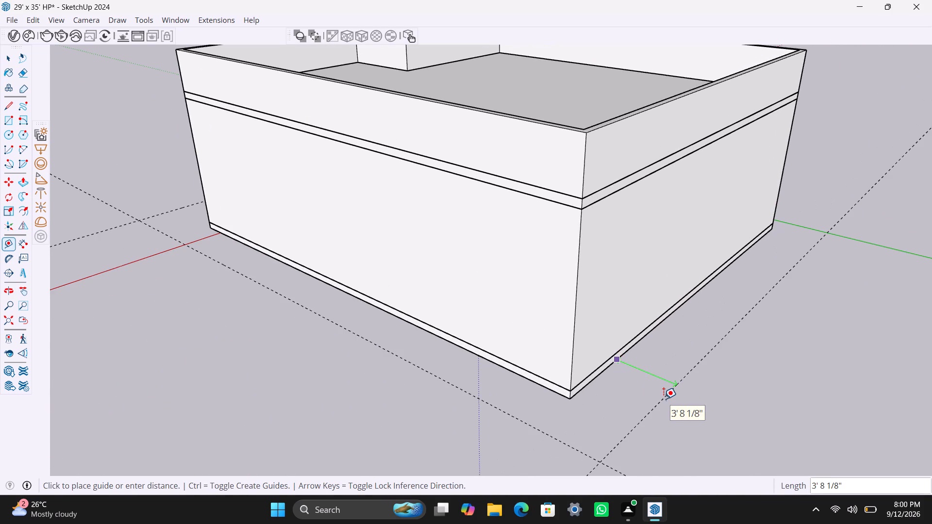
text(3')
key(Return)
Place a guide line 3' outward from the base slab's long side edge on the porch side.
scroll(707, 287, down, 7)
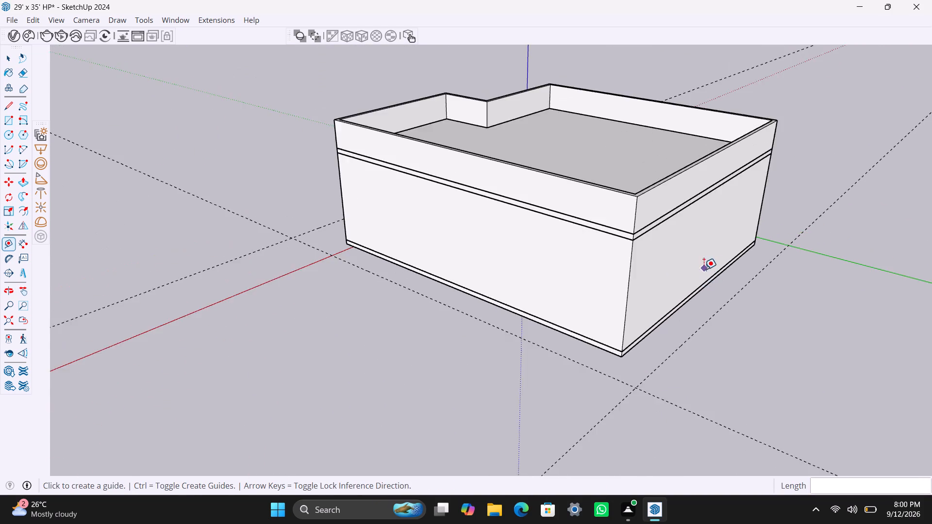
scroll(704, 269, down, 4)
middle_drag(707, 307, 384, 344)
scroll(628, 394, up, 3)
middle_drag(631, 396, 629, 394)
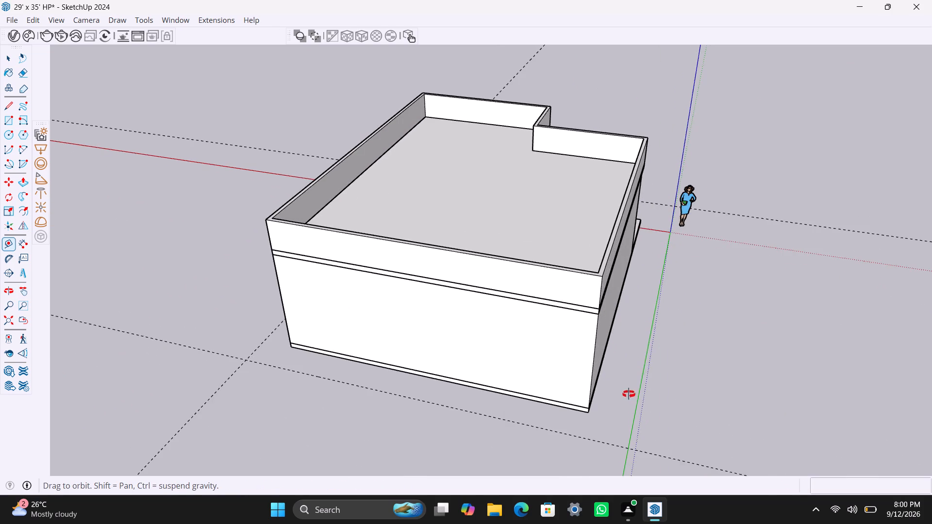
middle_drag(629, 394, 600, 379)
scroll(600, 379, up, 5)
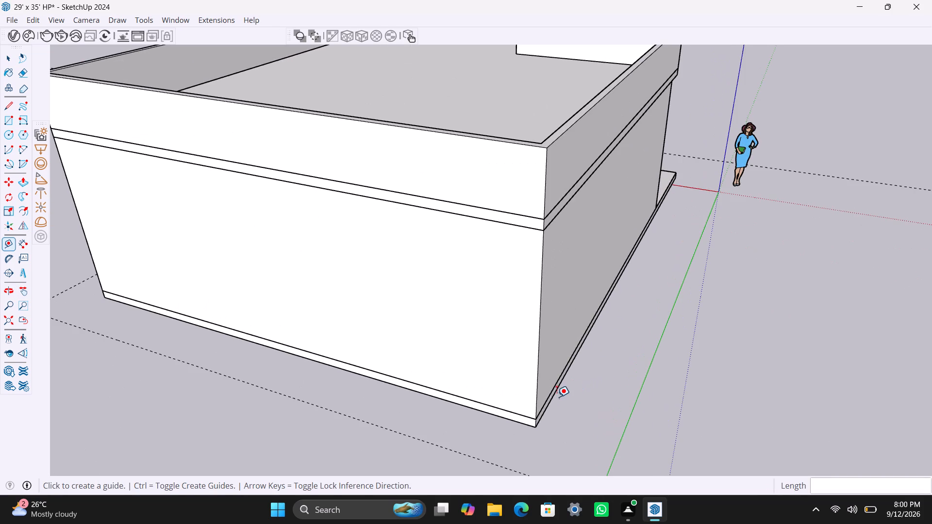
click(557, 397)
text(3')
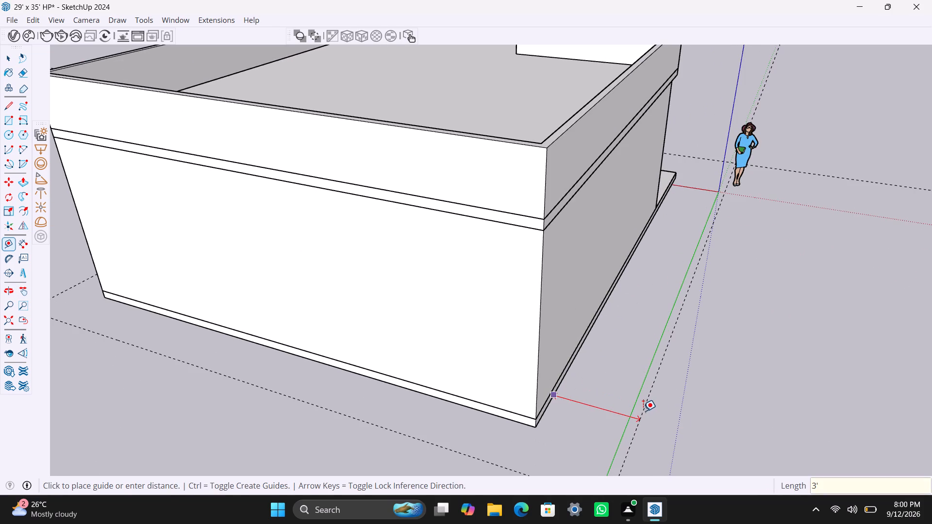
key(Return)
key(space)
Draw a closed rectangular plot outline around the house with lines through the four guide intersections, 35' across the rear.
scroll(569, 304, down, 5)
scroll(476, 267, down, 4)
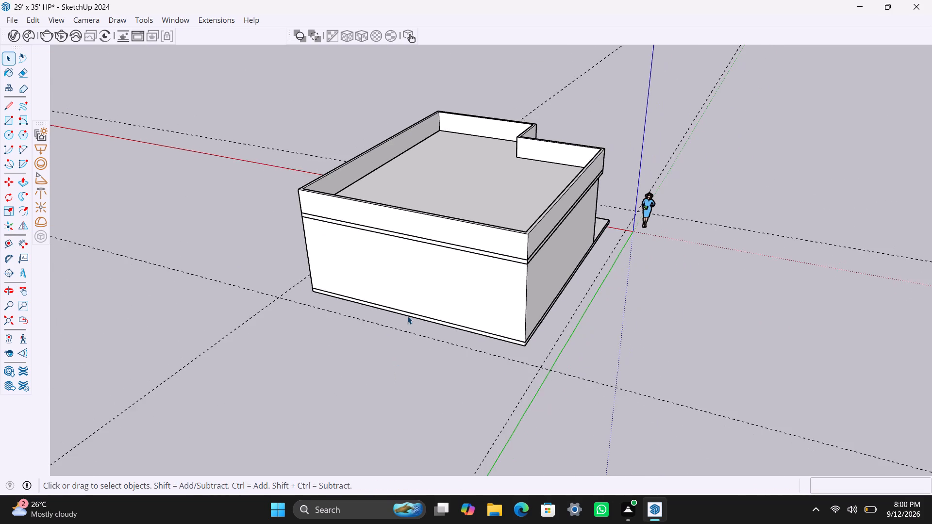
middle_drag(410, 316, 411, 396)
scroll(421, 379, down, 2)
middle_drag(423, 381, 435, 352)
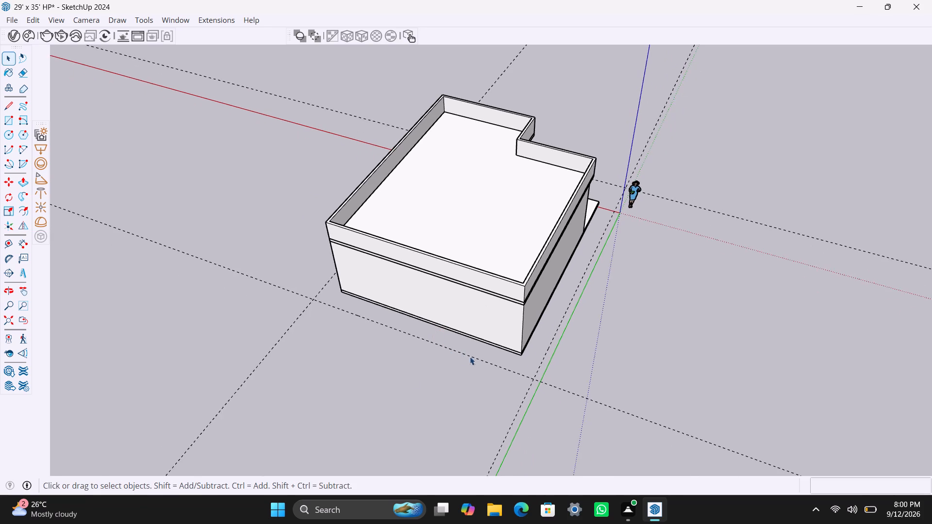
scroll(480, 361, up, 1)
key(l)
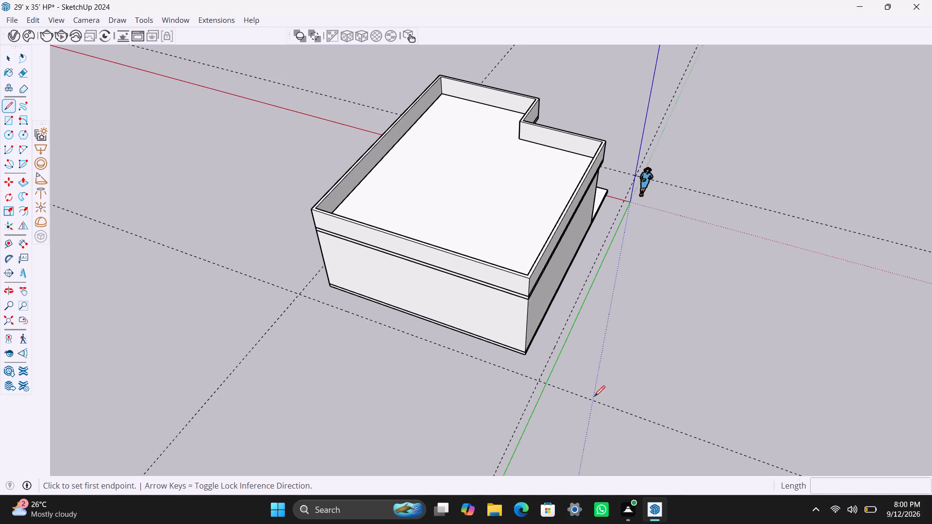
click(540, 381)
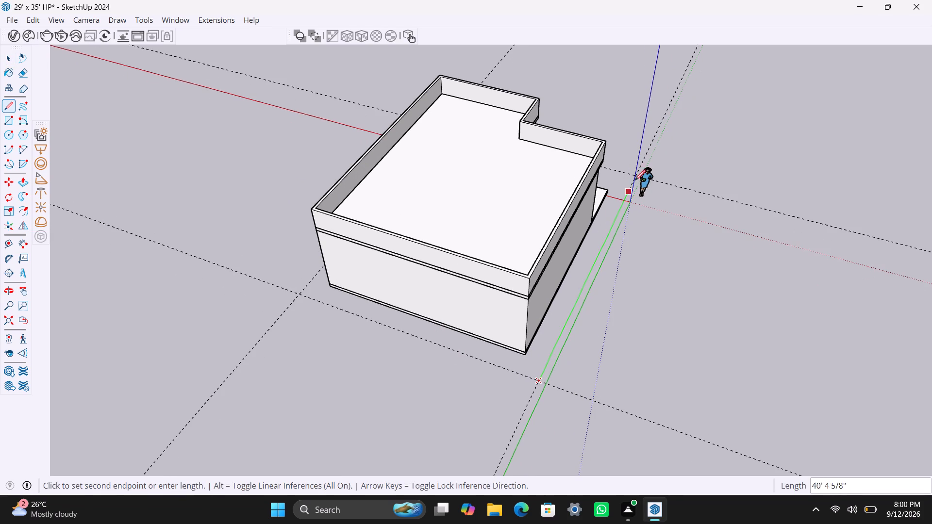
click(635, 174)
scroll(615, 170, down, 1)
middle_drag(620, 166, 516, 206)
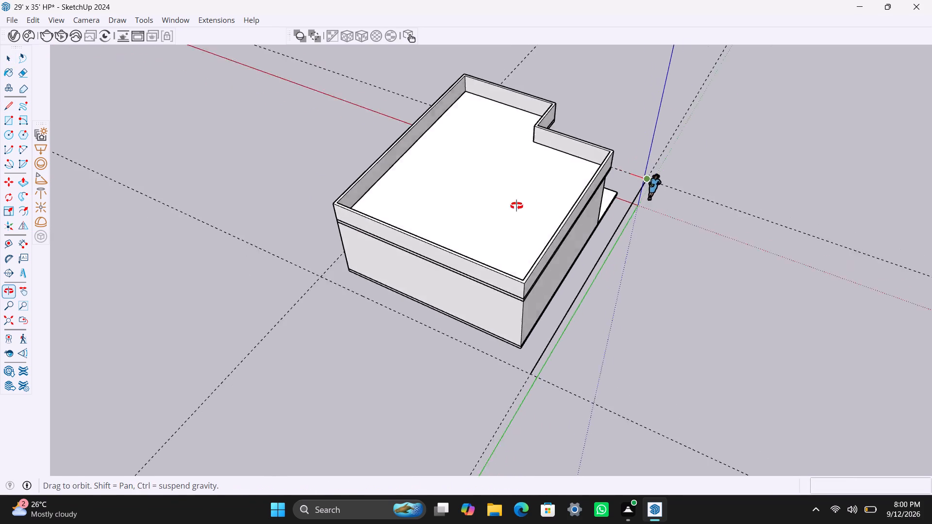
middle_drag(516, 206, 159, 218)
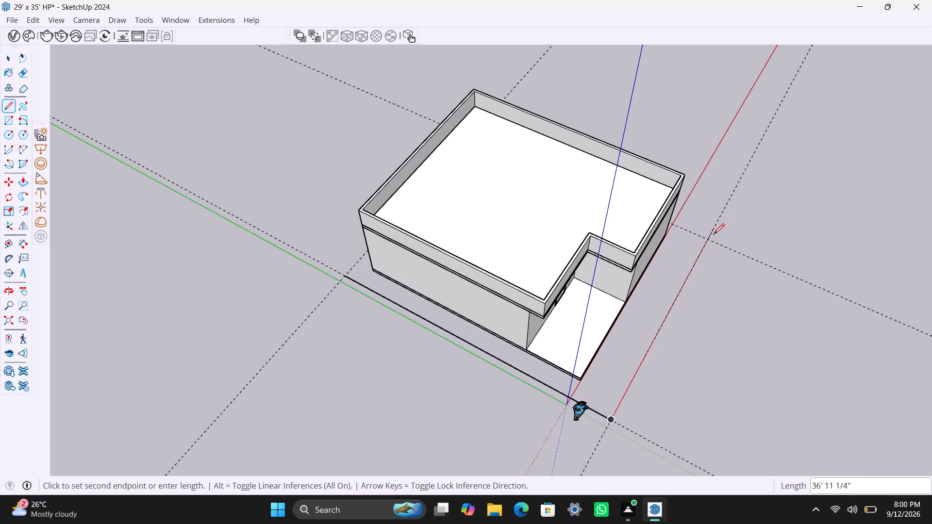
click(707, 239)
scroll(705, 240, down, 2)
middle_drag(705, 240, 301, 247)
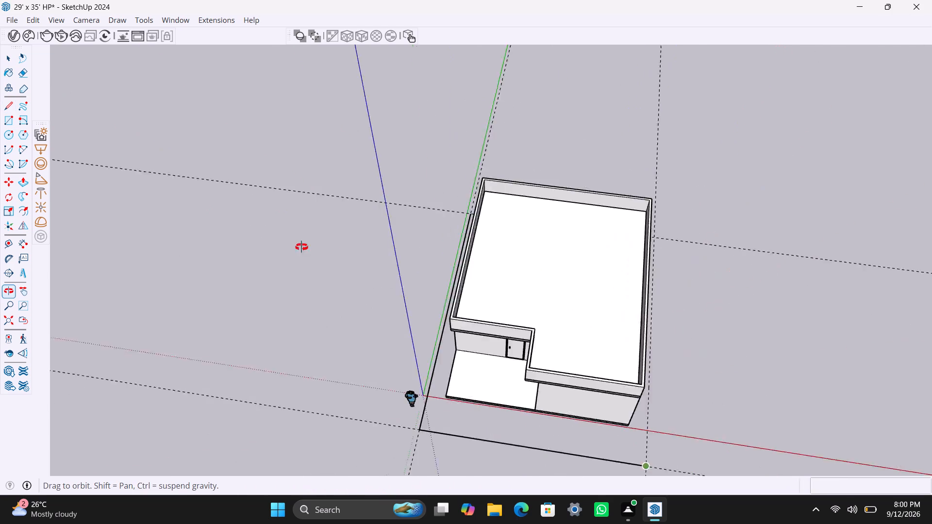
middle_drag(301, 247, 226, 240)
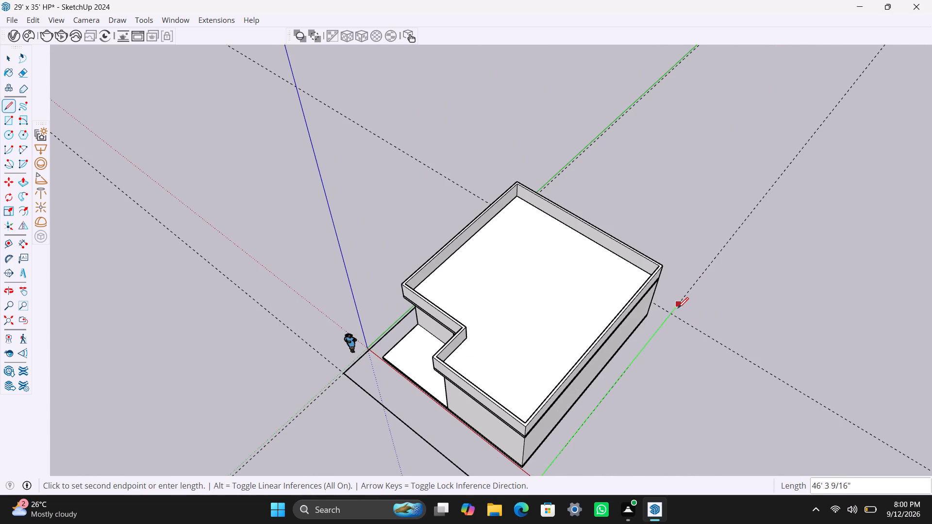
click(675, 311)
scroll(666, 281, up, 1)
middle_drag(666, 281, 337, 267)
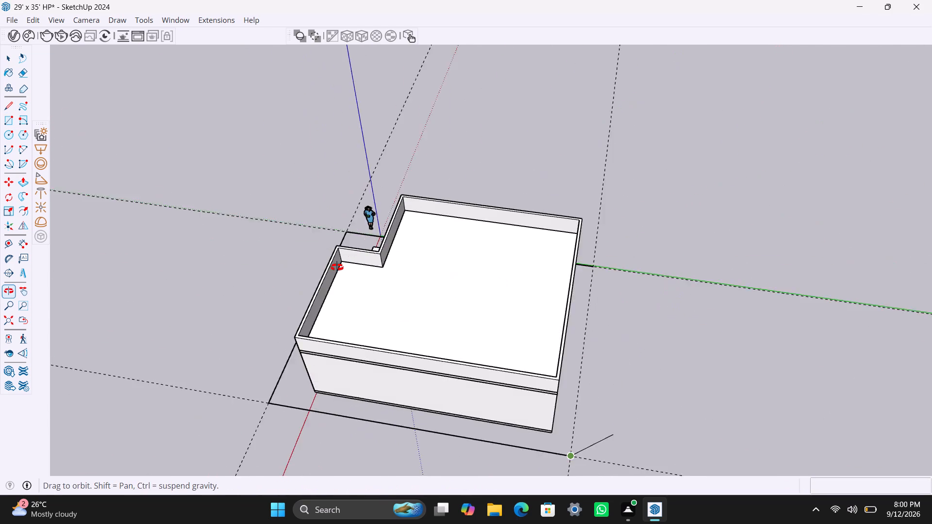
middle_drag(337, 267, 335, 267)
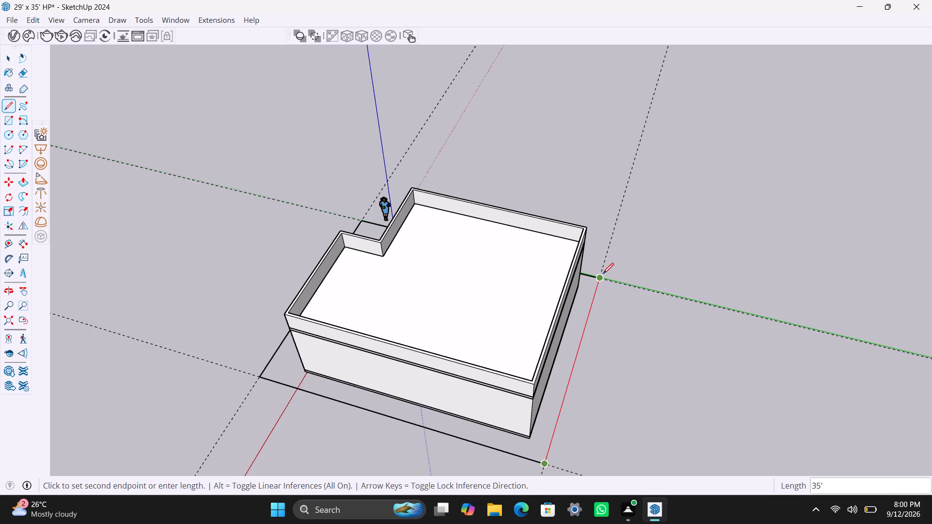
click(603, 274)
key(space)
Make a group from the new ground face around the house together with its bounding edges.
scroll(443, 361, down, 3)
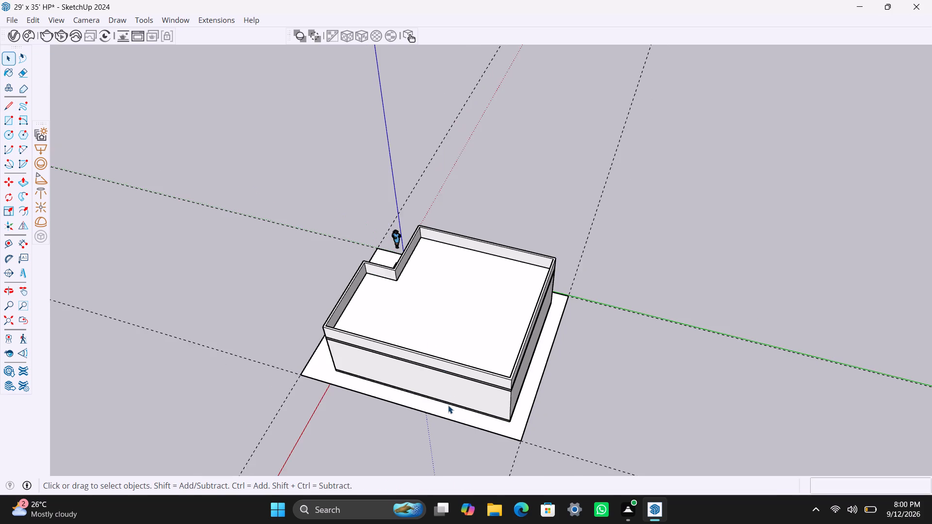
middle_drag(455, 443, 500, 365)
scroll(476, 360, up, 5)
middle_drag(469, 353, 616, 353)
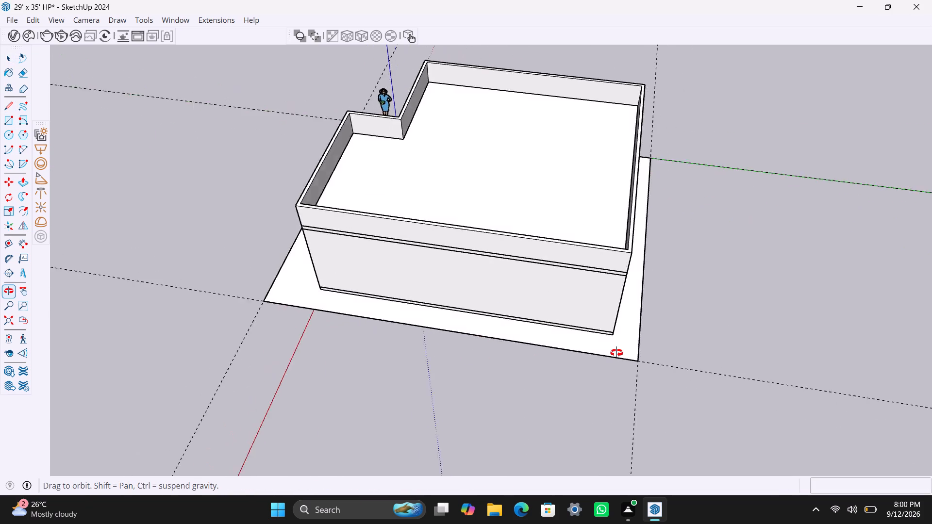
middle_drag(616, 353, 728, 314)
scroll(420, 377, up, 3)
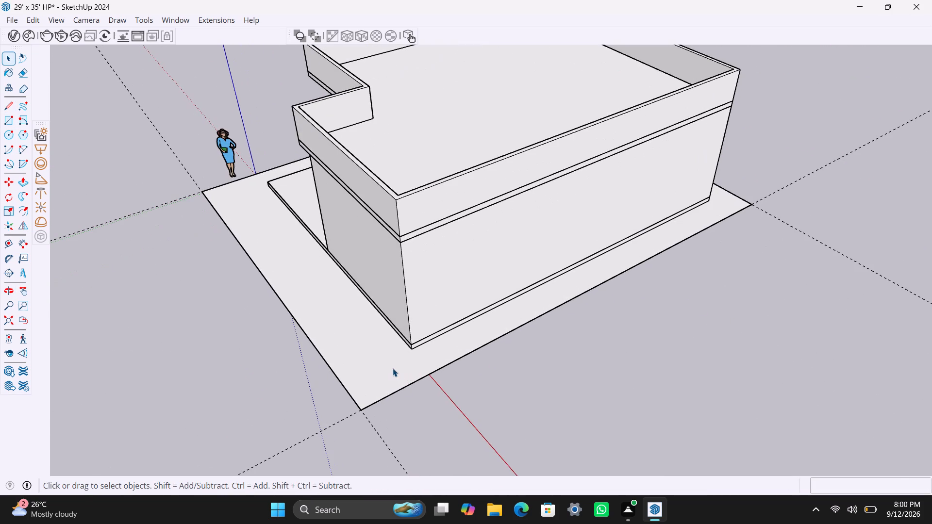
double_click(393, 368)
right_click(393, 368)
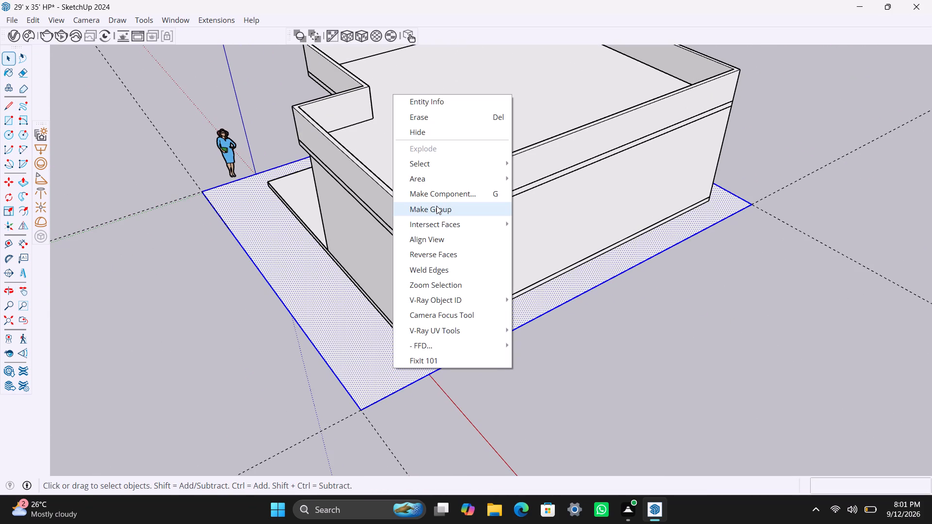
click(436, 206)
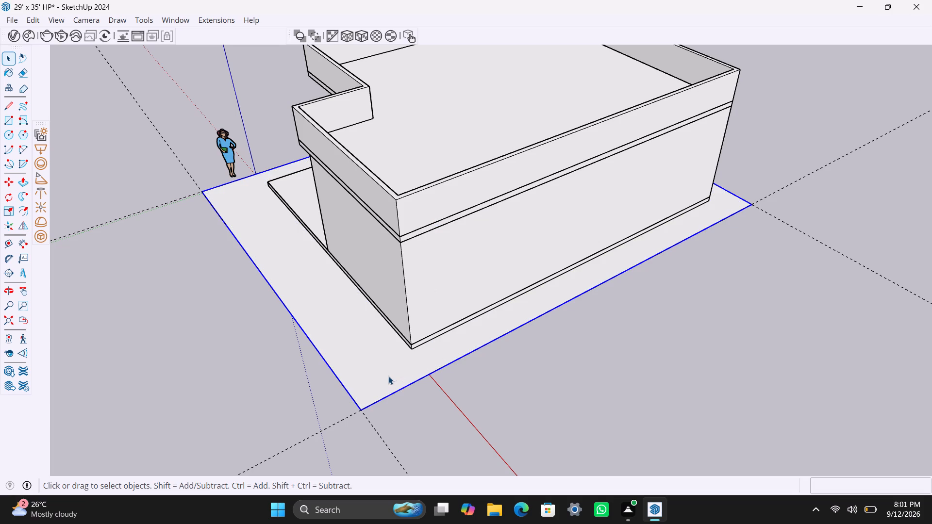
Inside the plot group, offset the outline of the ground face inward by 4.5" and leave the group.
triple_click(387, 377)
scroll(372, 385, up, 1)
key(f)
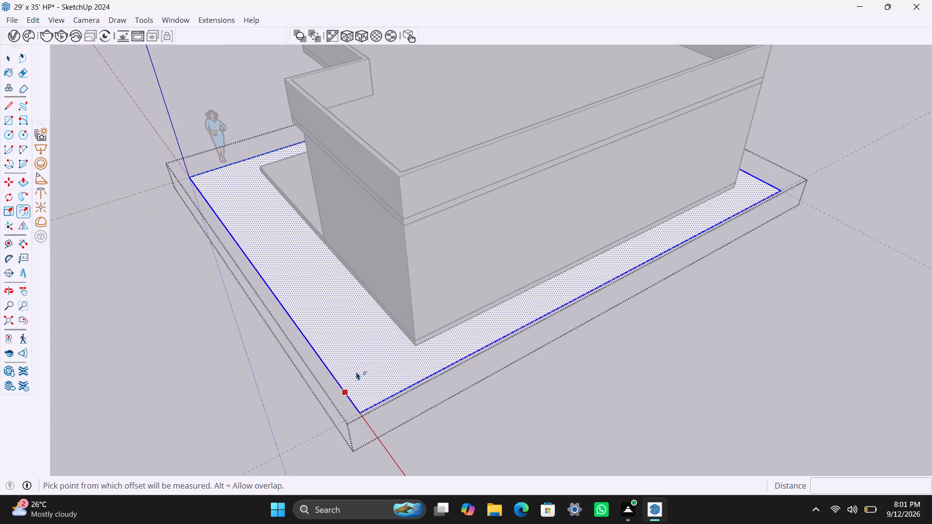
click(355, 371)
text(4.5")
key(Return)
key(space)
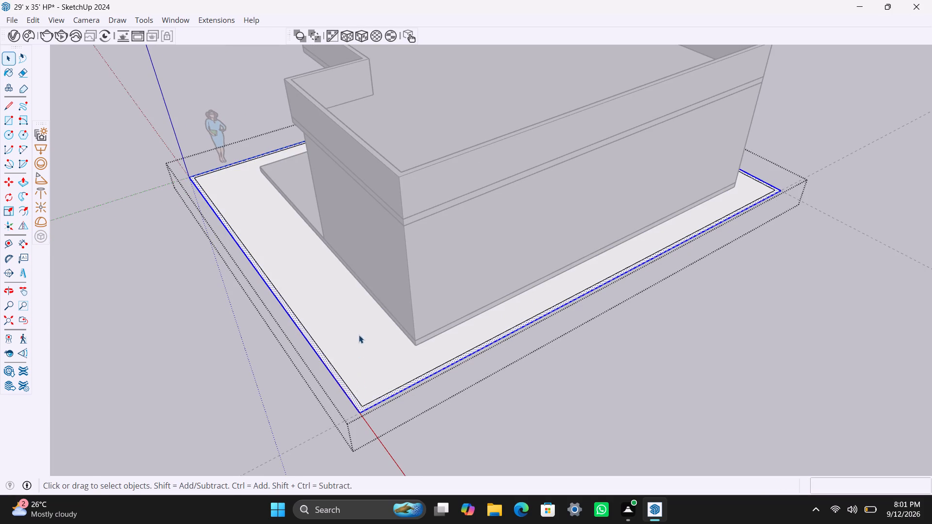
scroll(359, 335, down, 4)
middle_drag(381, 397, 931, 355)
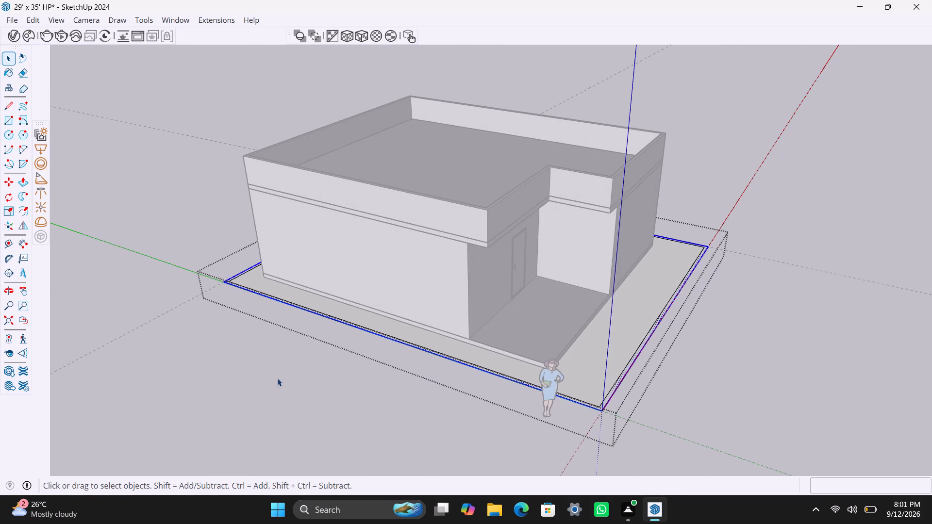
scroll(297, 392, down, 3)
middle_drag(379, 417, 216, 434)
click(740, 251)
Examine the house and the plot's border strip from the front and from above.
scroll(675, 386, up, 1)
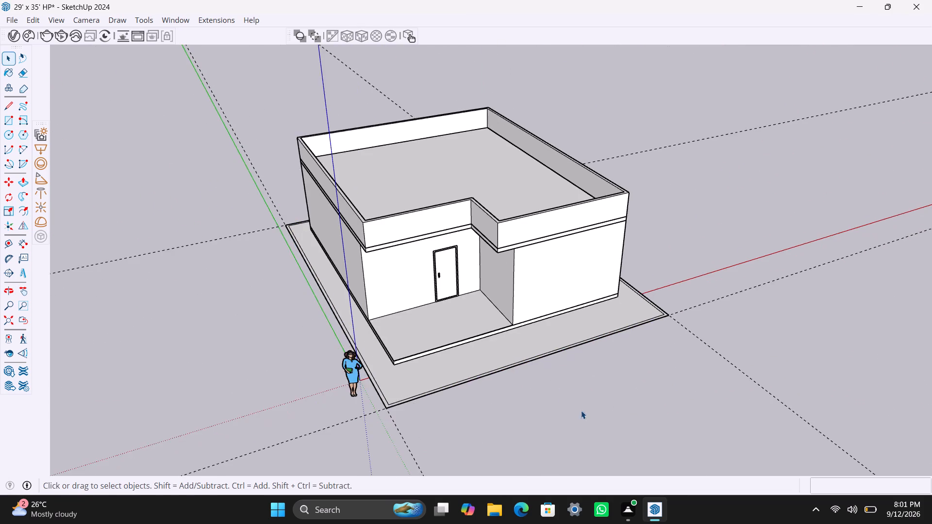
middle_drag(581, 410, 470, 441)
scroll(514, 382, down, 2)
shift+middle_drag(502, 391, 500, 369)
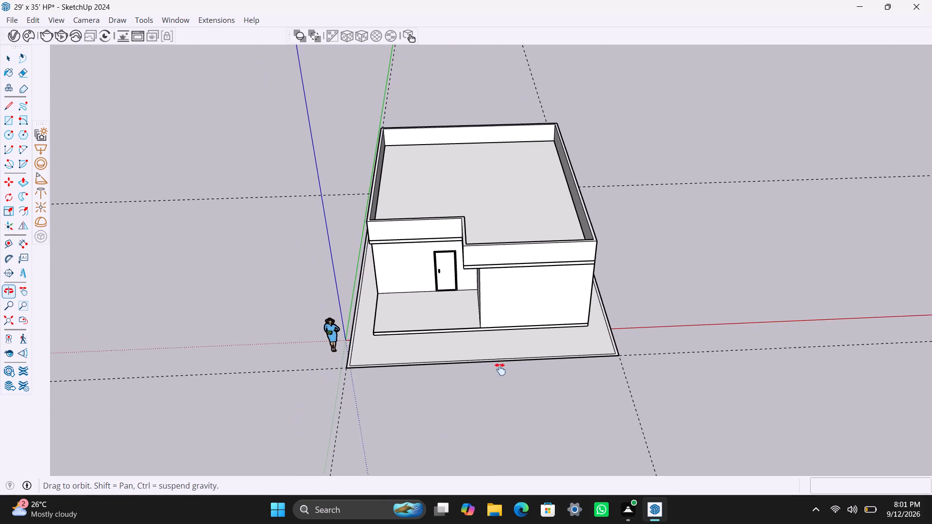
shift+middle_drag(500, 369, 500, 347)
scroll(411, 330, up, 3)
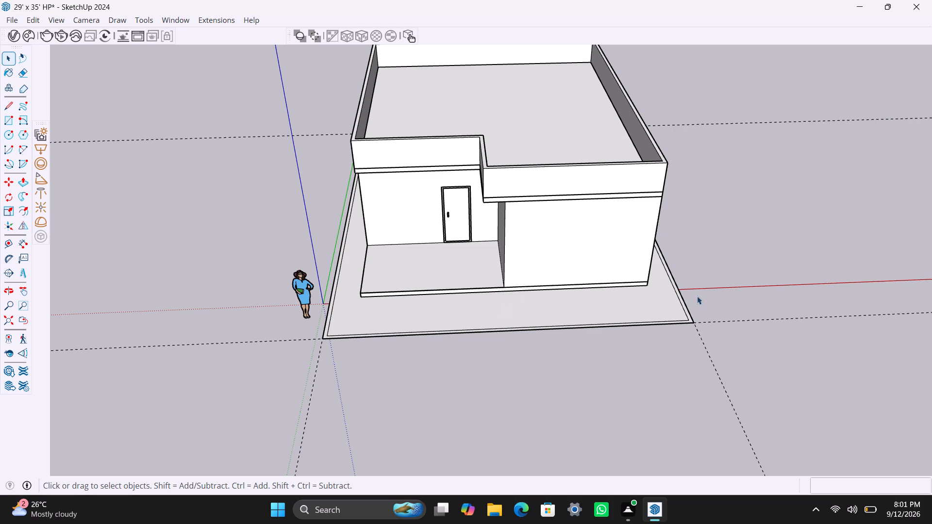
scroll(572, 334, down, 2)
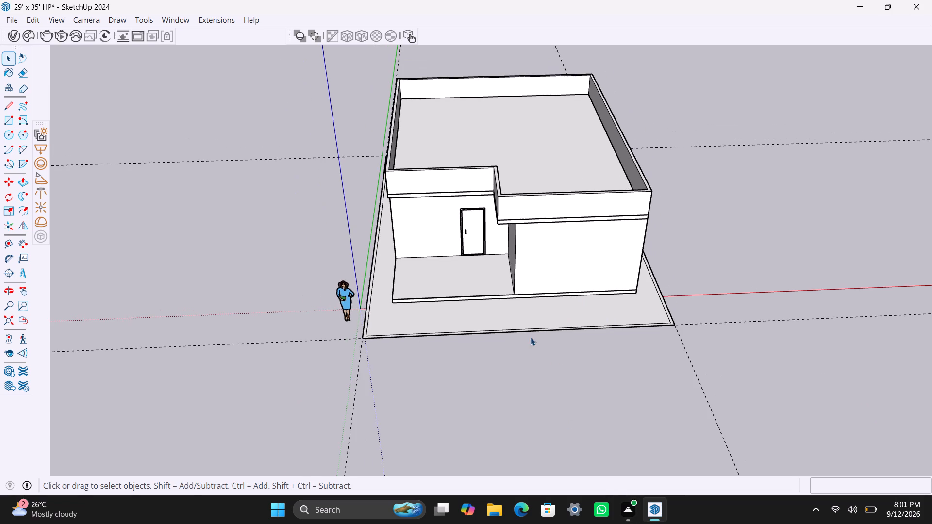
middle_drag(531, 337, 504, 456)
scroll(414, 381, up, 4)
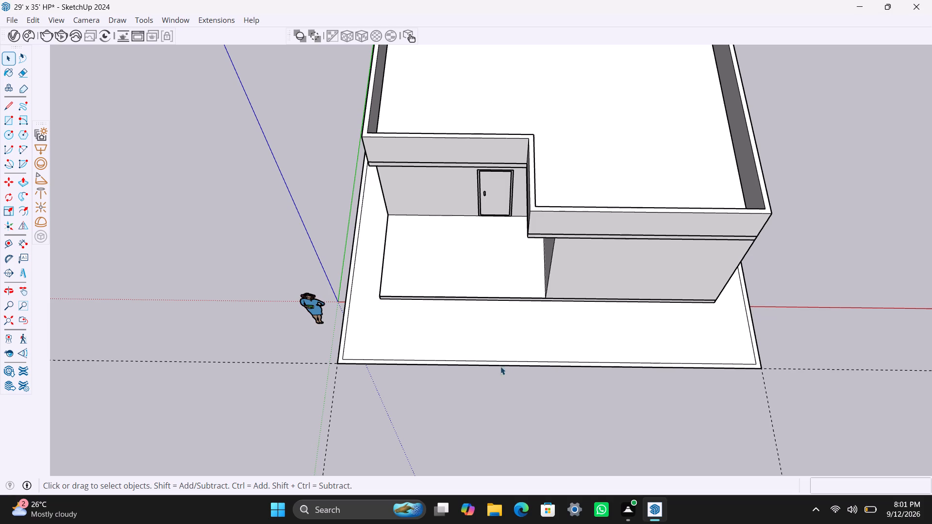
Inside the plot group, draw a short line across the front border strip near the porch-side corner.
scroll(546, 368, up, 1)
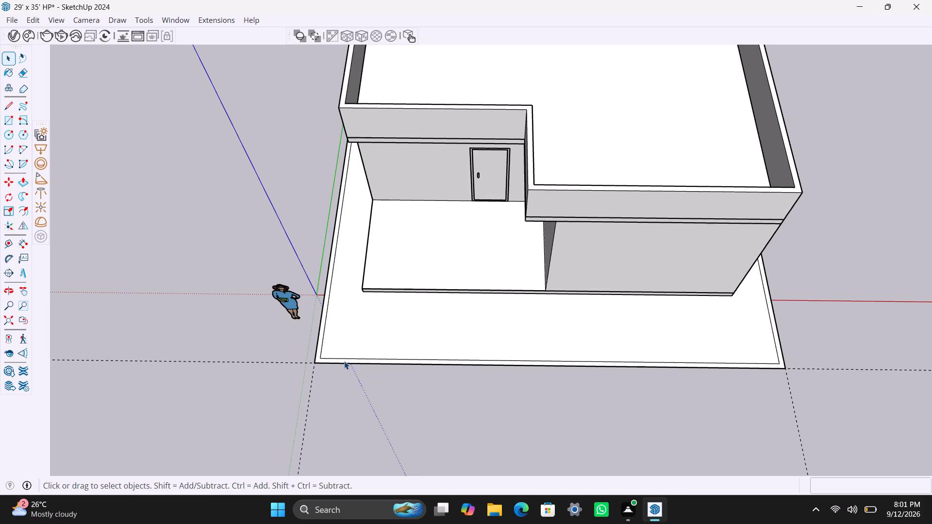
scroll(323, 359, up, 2)
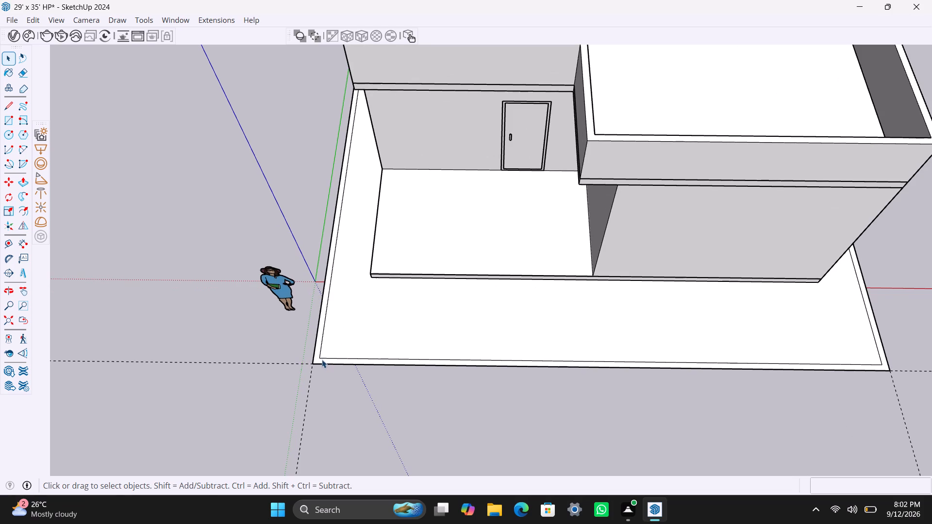
key(l)
key(space)
double_click(323, 356)
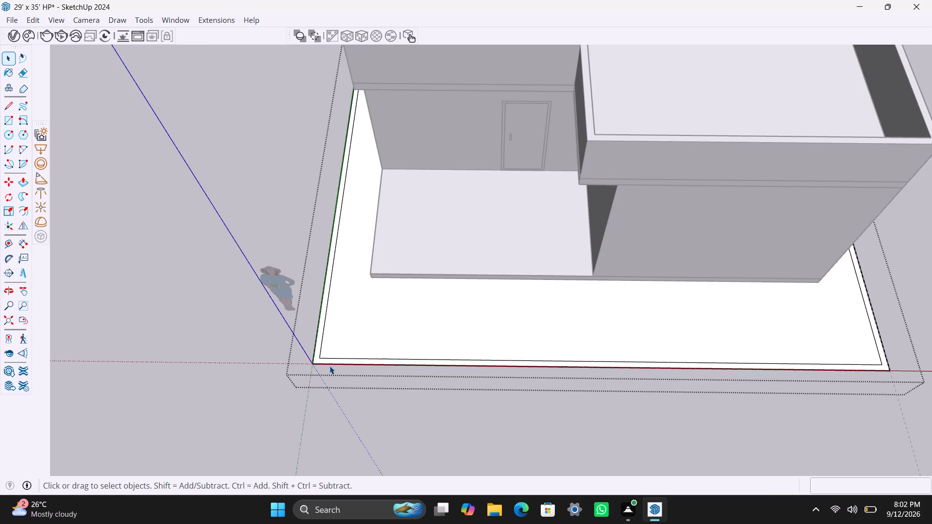
click(331, 357)
scroll(342, 362, up, 2)
click(343, 361)
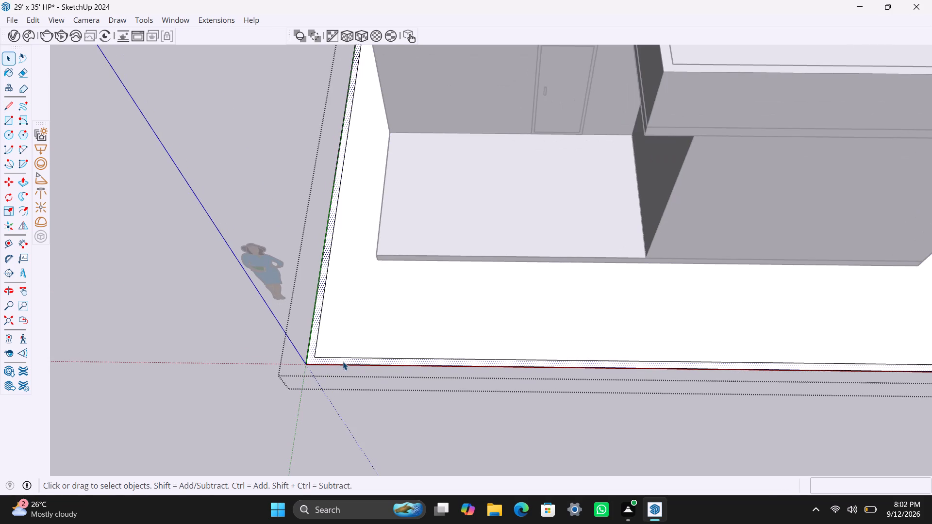
key(l)
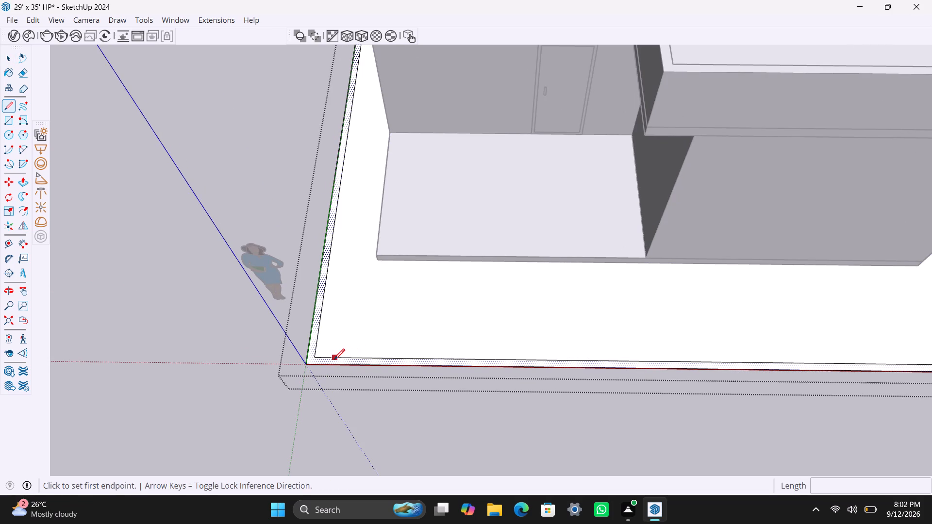
click(334, 360)
click(333, 367)
key(space)
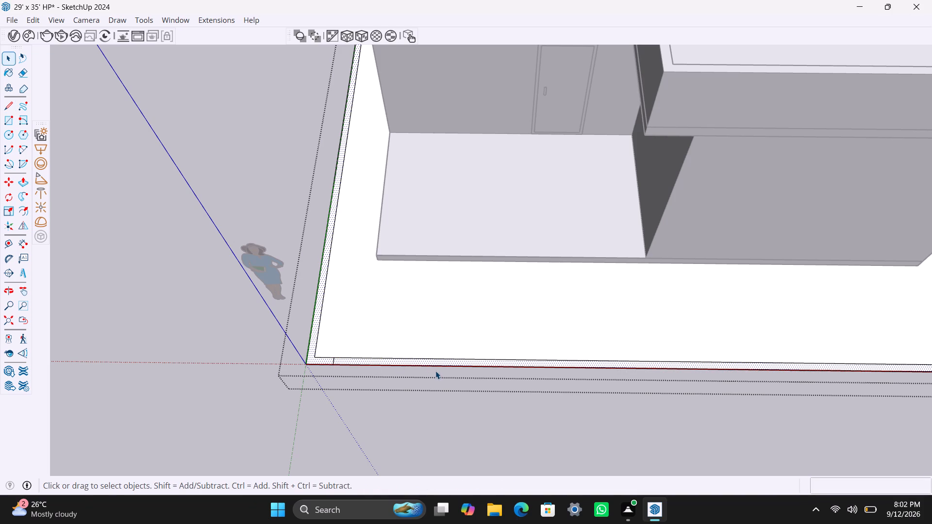
Draw a second short line across the front border strip, roughly in line with the porch's inner side wall.
scroll(440, 371, down, 2)
key(l)
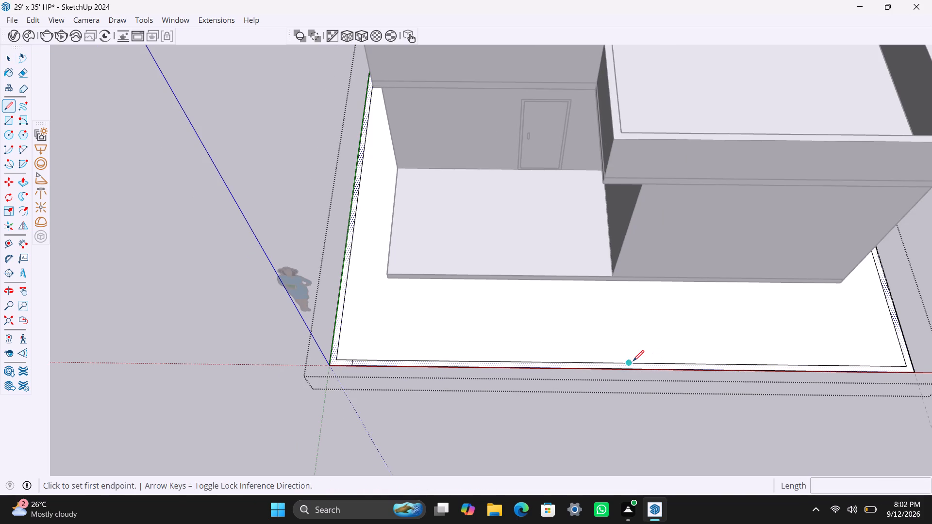
click(618, 361)
click(616, 370)
key(space)
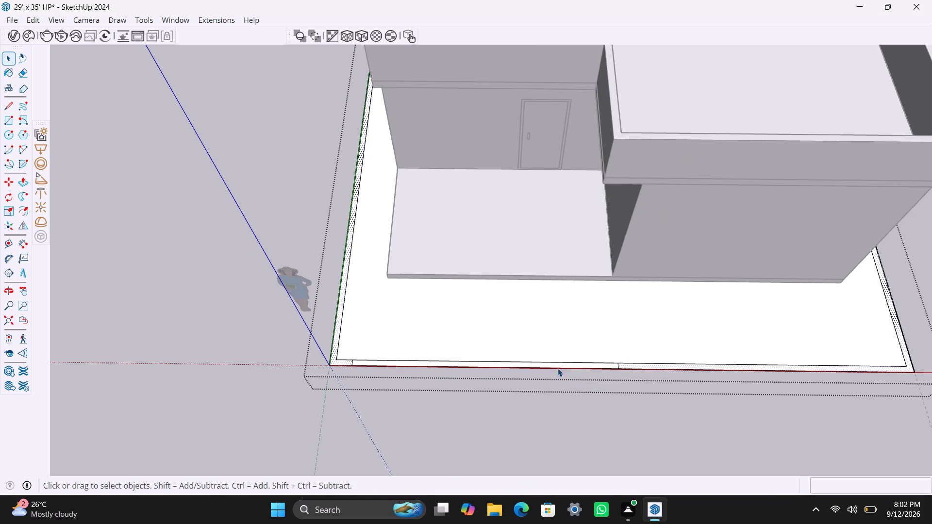
Delete the inner border edge between the two short lines so the front opening merges with the ground face.
click(556, 362)
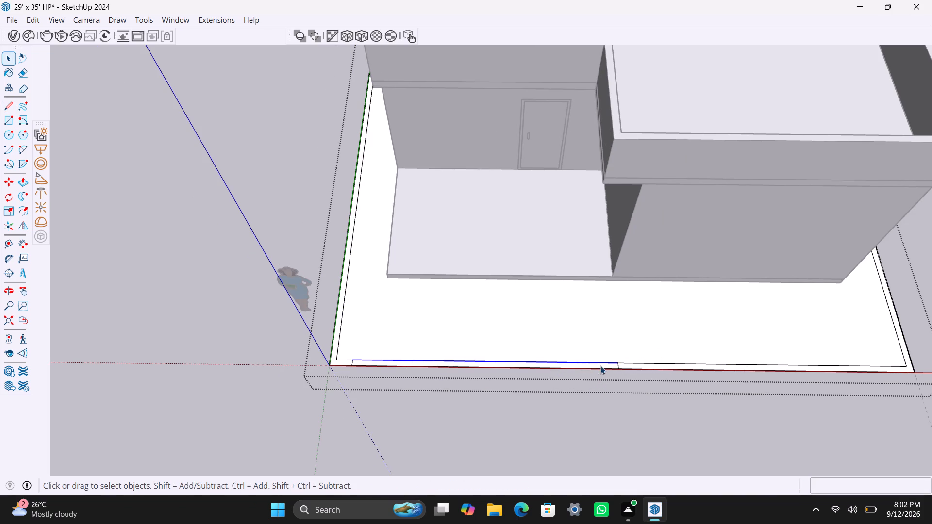
scroll(629, 368, up, 2)
middle_drag(618, 365, 589, 345)
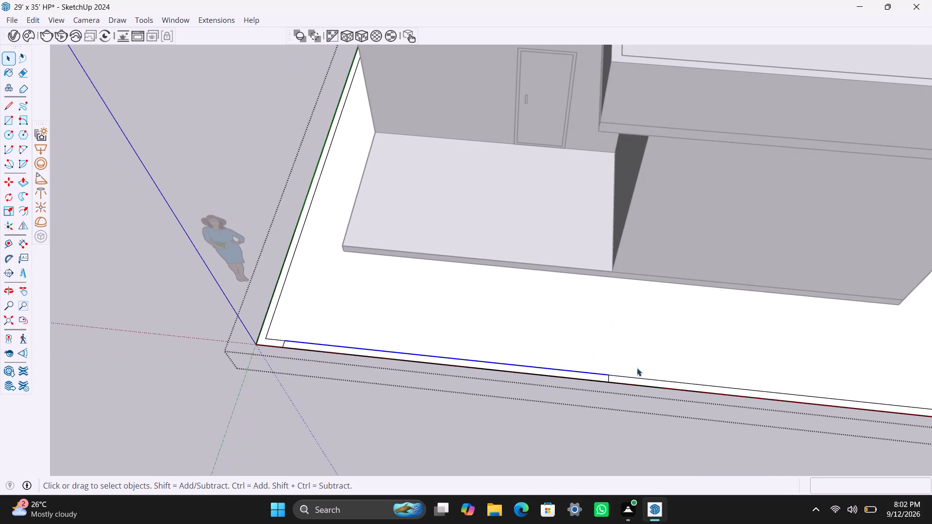
scroll(622, 407, up, 3)
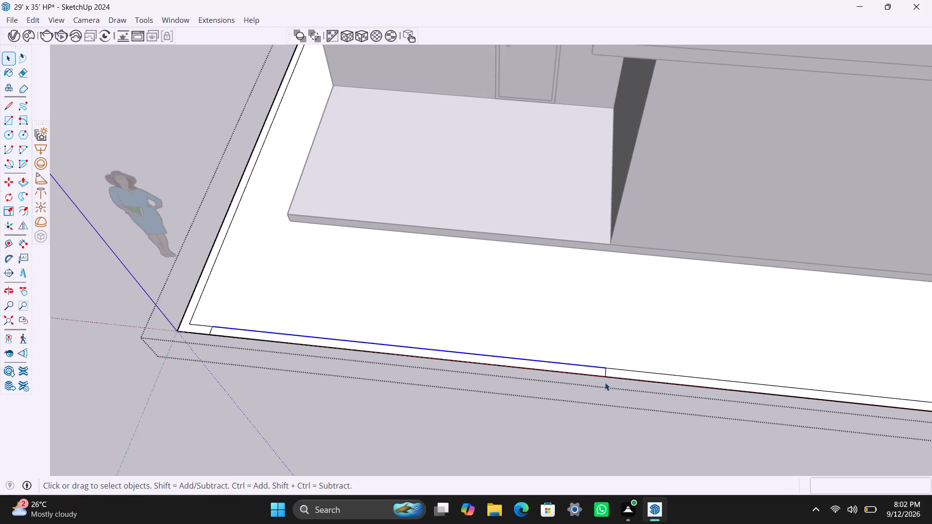
scroll(606, 366, up, 1)
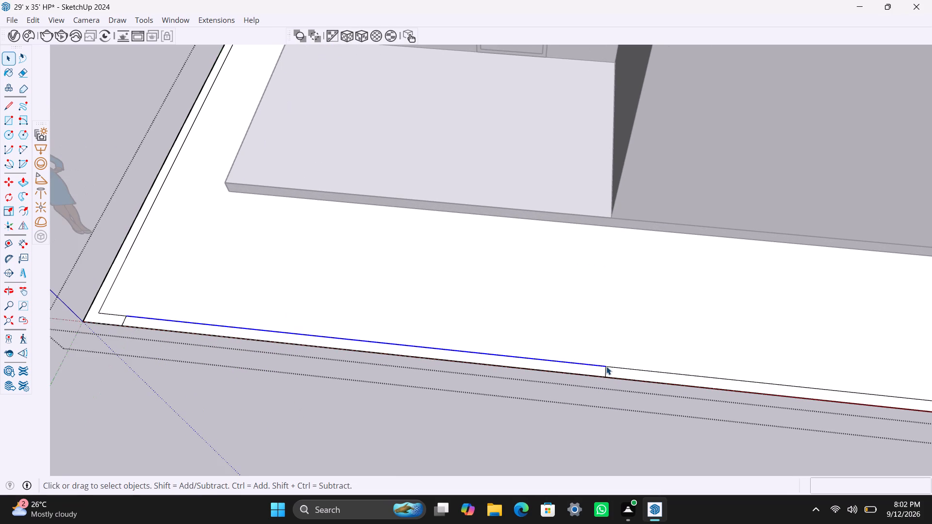
click(599, 372)
scroll(587, 374, down, 4)
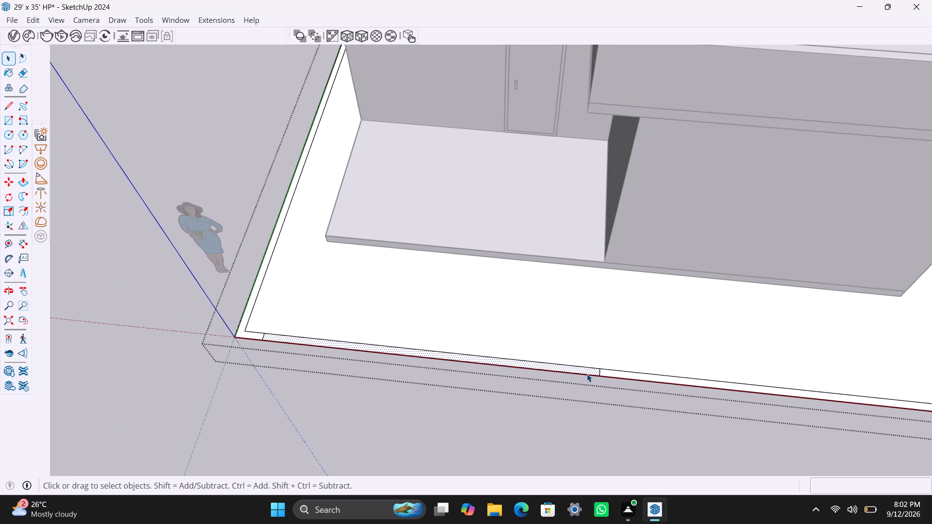
scroll(587, 374, down, 1)
scroll(599, 372, up, 1)
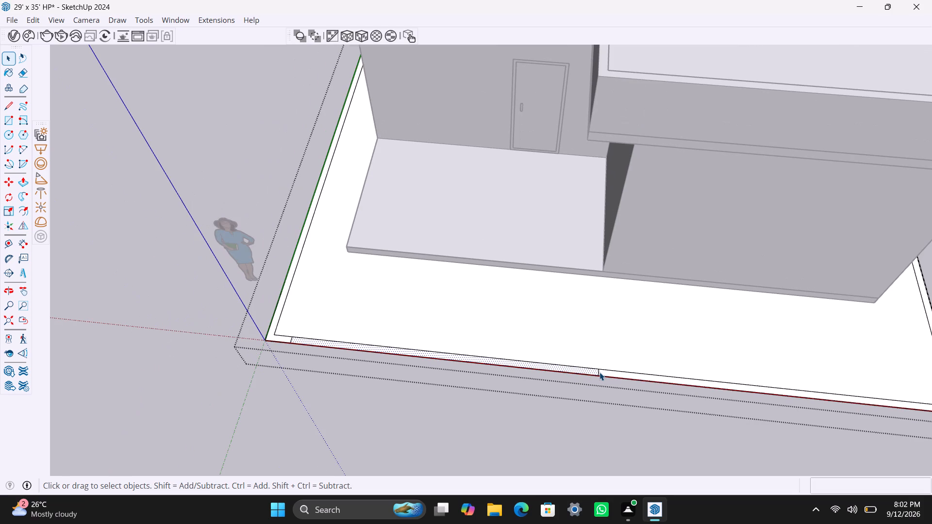
scroll(599, 373, up, 4)
scroll(598, 376, down, 3)
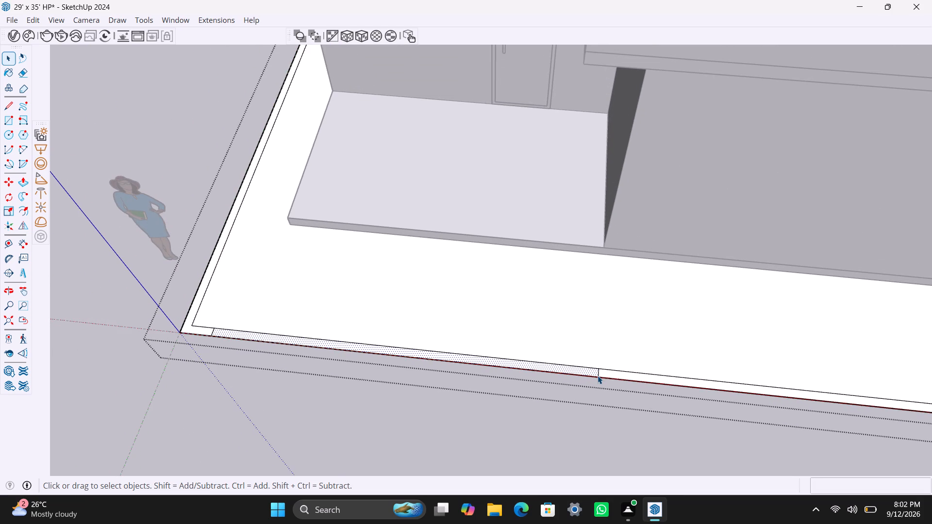
click(204, 329)
click(263, 332)
click(292, 341)
scroll(461, 380, down, 2)
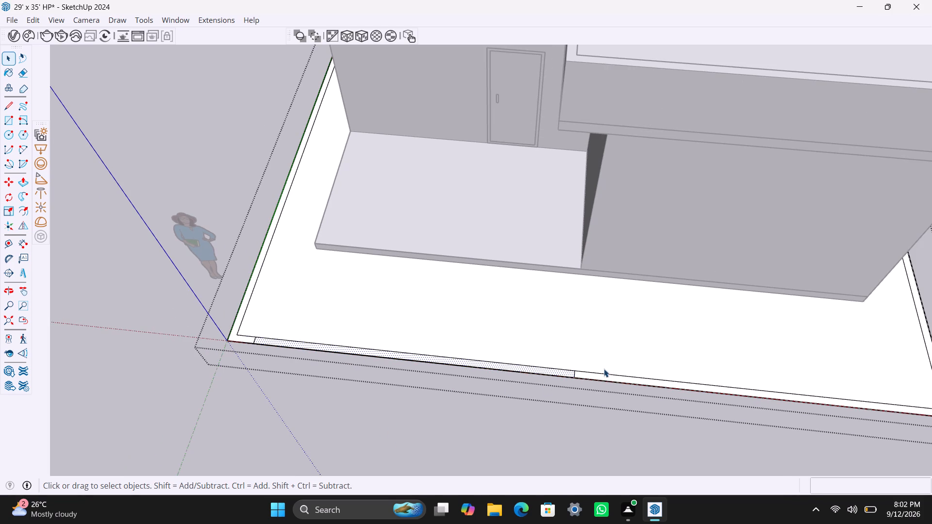
key(space)
click(582, 376)
click(582, 393)
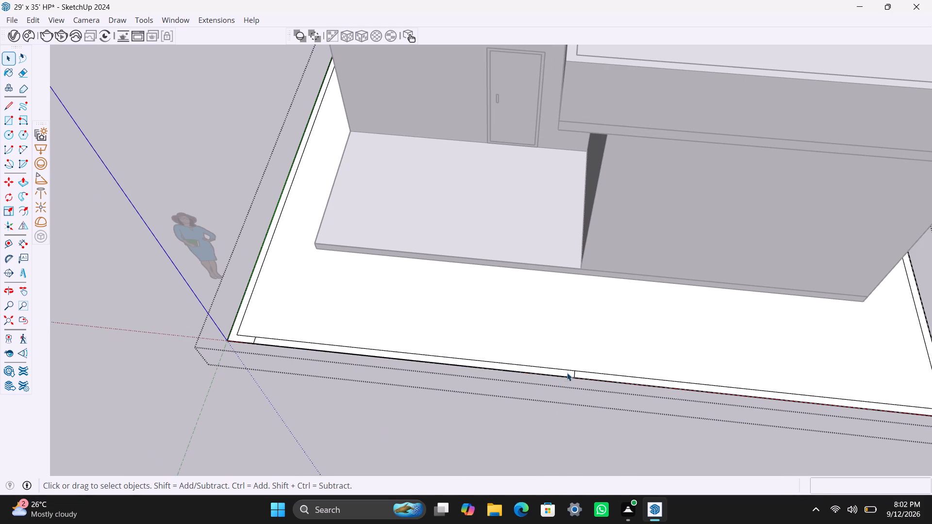
scroll(569, 371, up, 1)
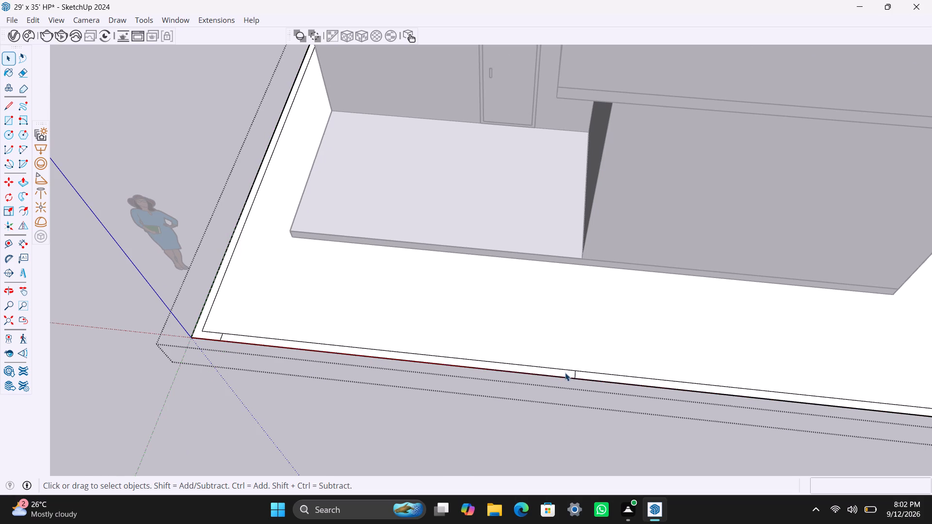
click(565, 373)
click(556, 367)
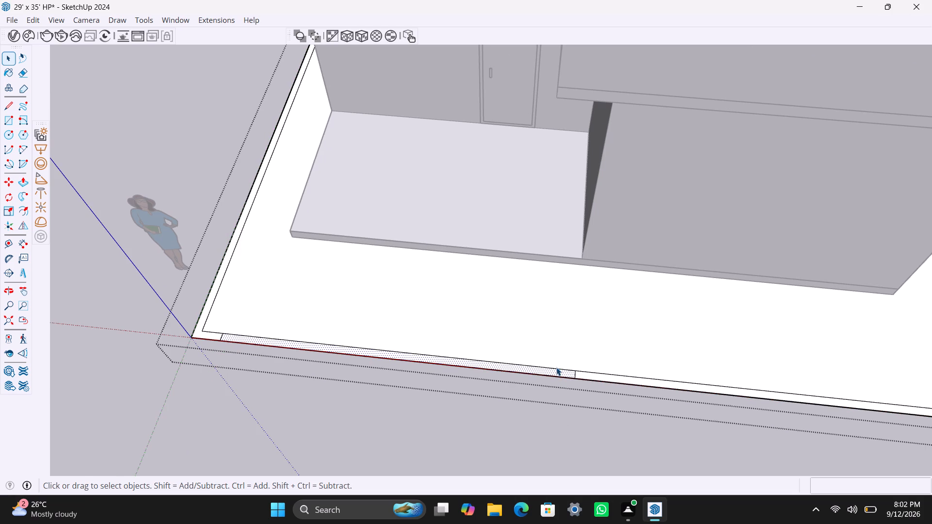
key(Delete)
key(space)
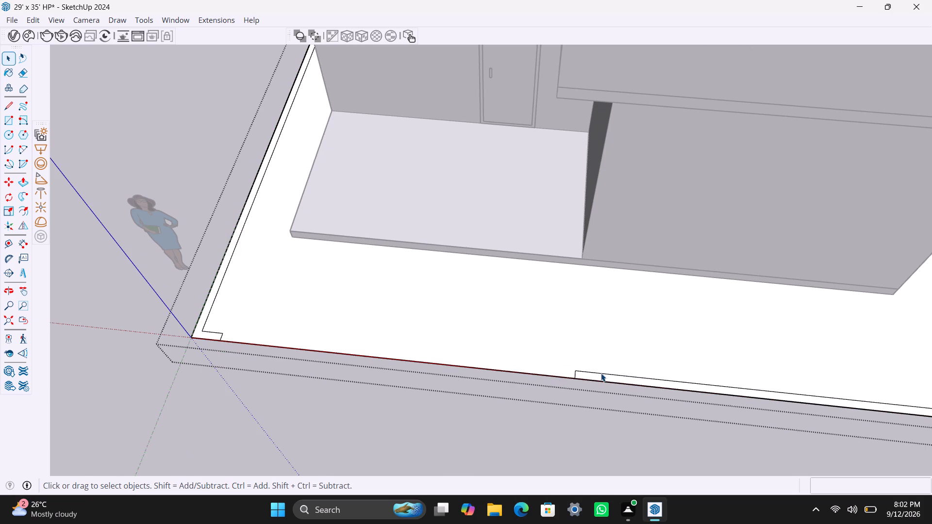
Push/Pull the remaining border strip up 7' as the boundary wall and leave the plot group.
click(608, 380)
key(p)
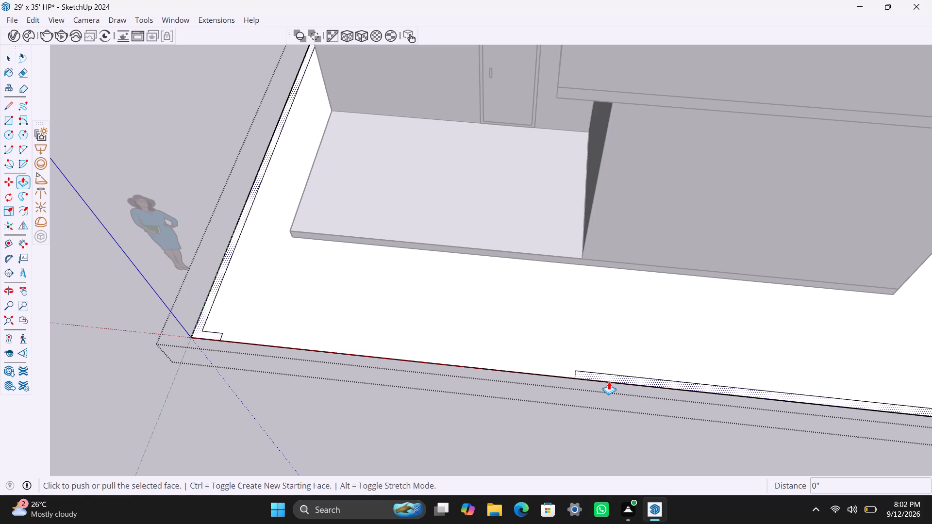
drag(610, 382, 619, 241)
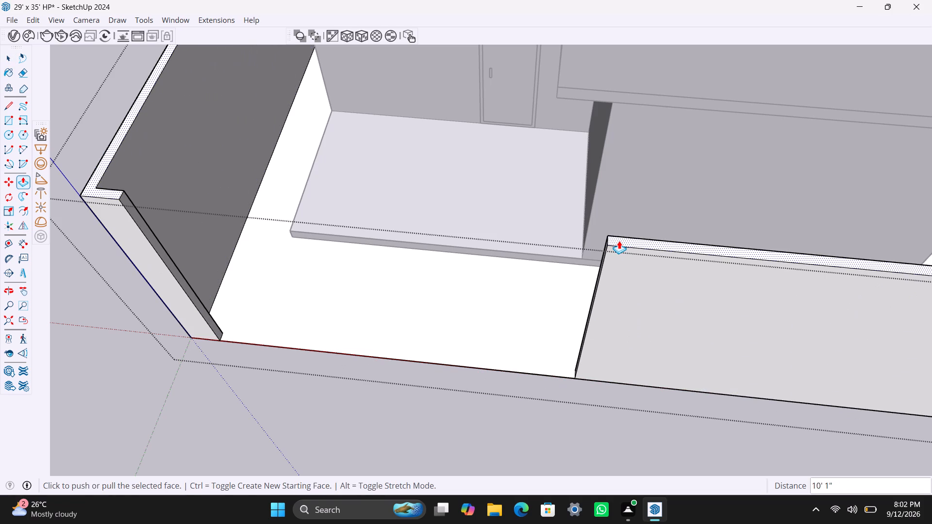
text(7')
key(Return)
key(space)
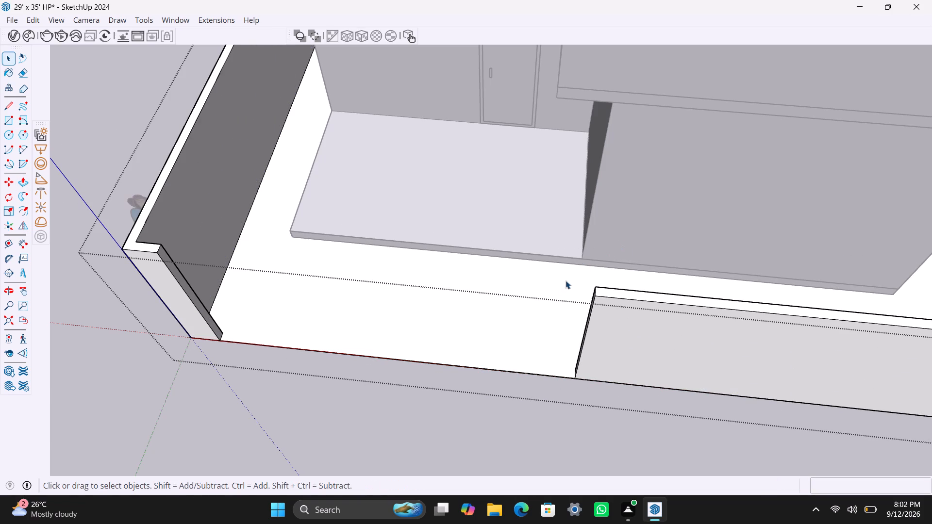
scroll(561, 283, down, 11)
click(469, 402)
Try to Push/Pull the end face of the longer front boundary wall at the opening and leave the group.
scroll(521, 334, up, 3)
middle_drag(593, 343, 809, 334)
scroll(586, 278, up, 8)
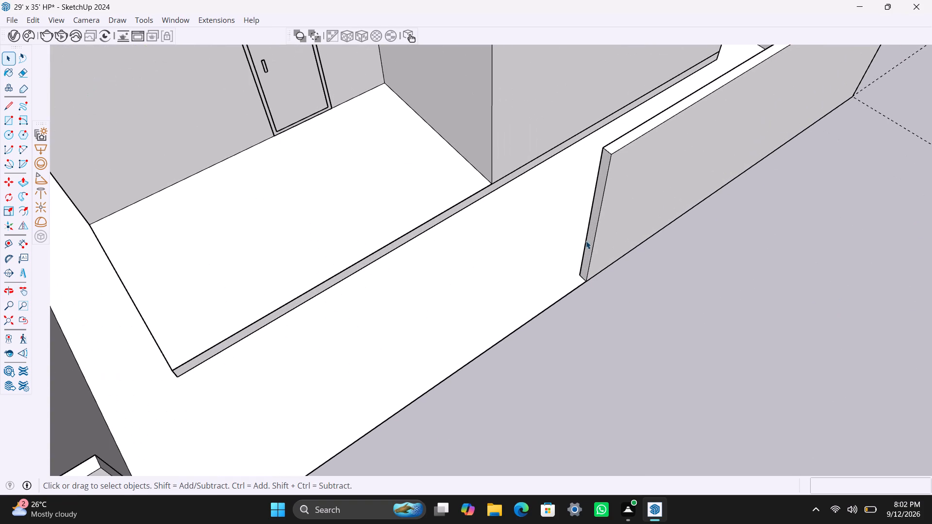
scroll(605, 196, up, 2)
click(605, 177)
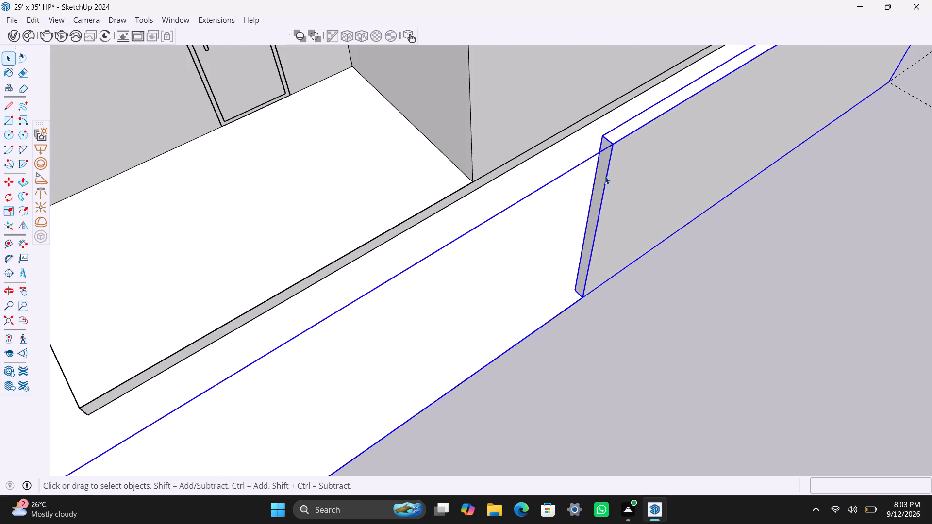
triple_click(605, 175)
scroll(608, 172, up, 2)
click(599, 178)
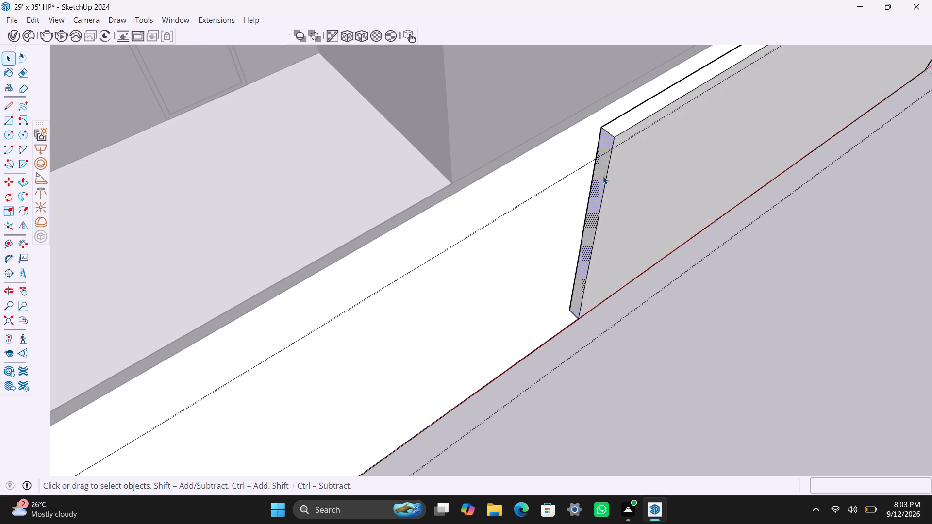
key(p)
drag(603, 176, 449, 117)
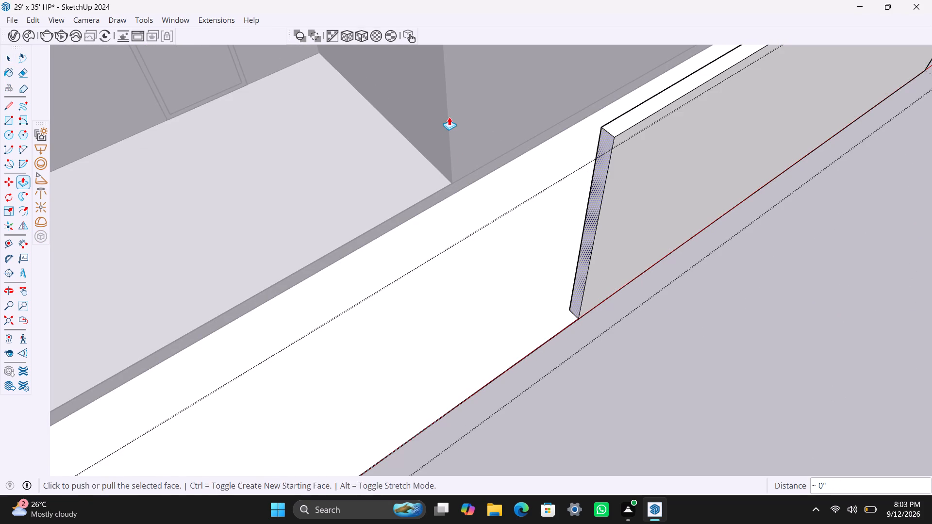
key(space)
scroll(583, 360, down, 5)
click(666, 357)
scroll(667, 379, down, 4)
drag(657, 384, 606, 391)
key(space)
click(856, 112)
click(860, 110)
Inside the plot group, Push/Pull the end face of the short front wall 1' into the opening.
scroll(820, 262, down, 4)
middle_drag(781, 284, 628, 305)
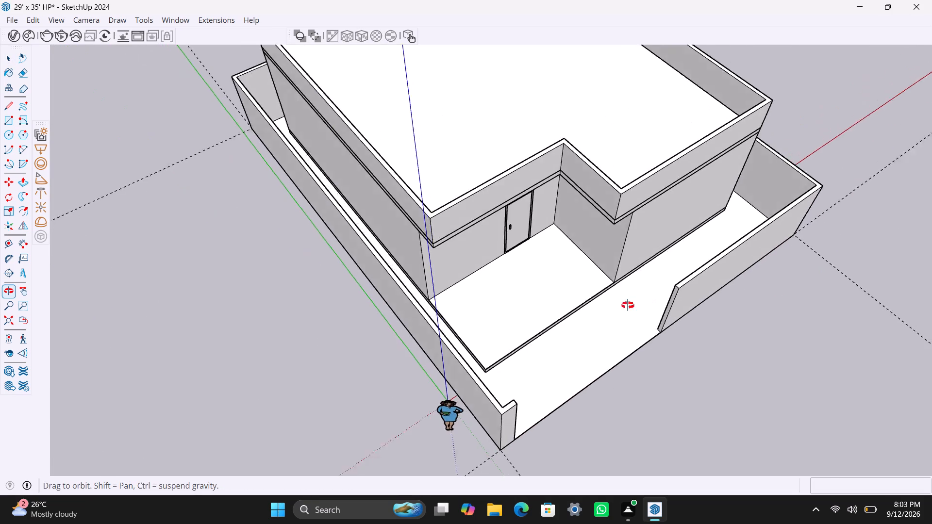
middle_drag(628, 305, 512, 315)
scroll(532, 346, down, 2)
middle_drag(622, 369, 659, 297)
scroll(495, 338, up, 2)
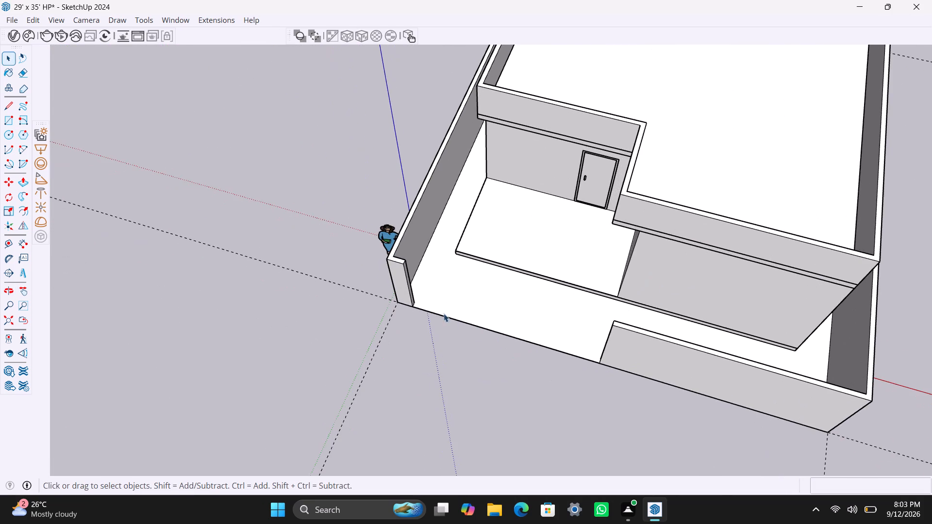
middle_drag(427, 310, 376, 317)
scroll(405, 287, up, 7)
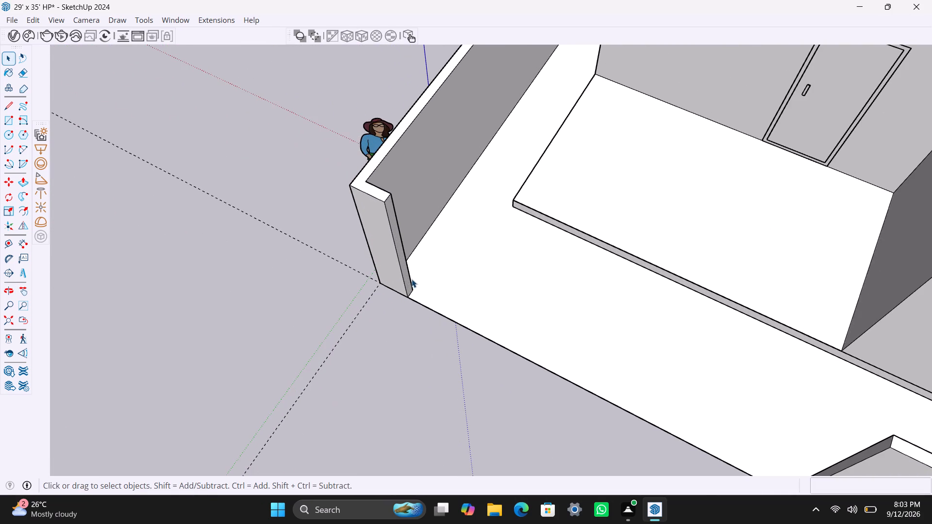
click(405, 281)
triple_click(407, 276)
scroll(409, 276, up, 3)
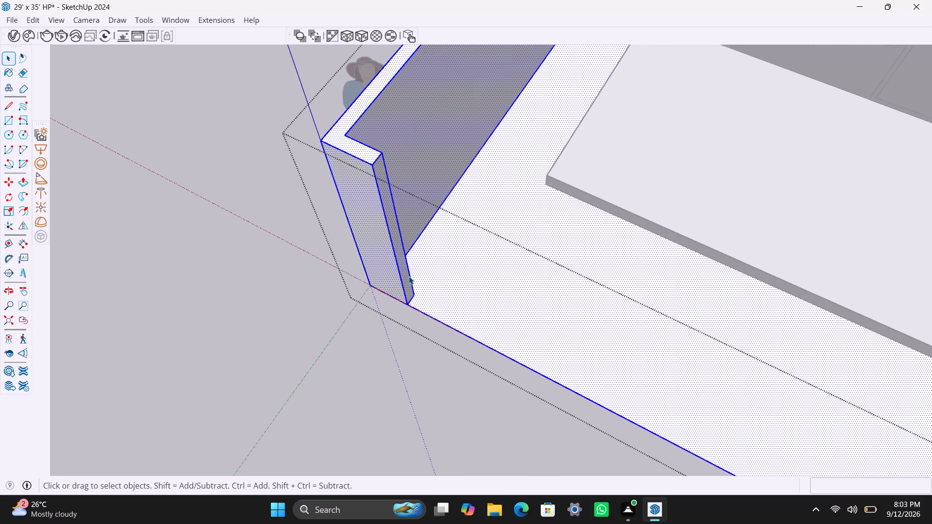
click(409, 280)
click(413, 287)
key(p)
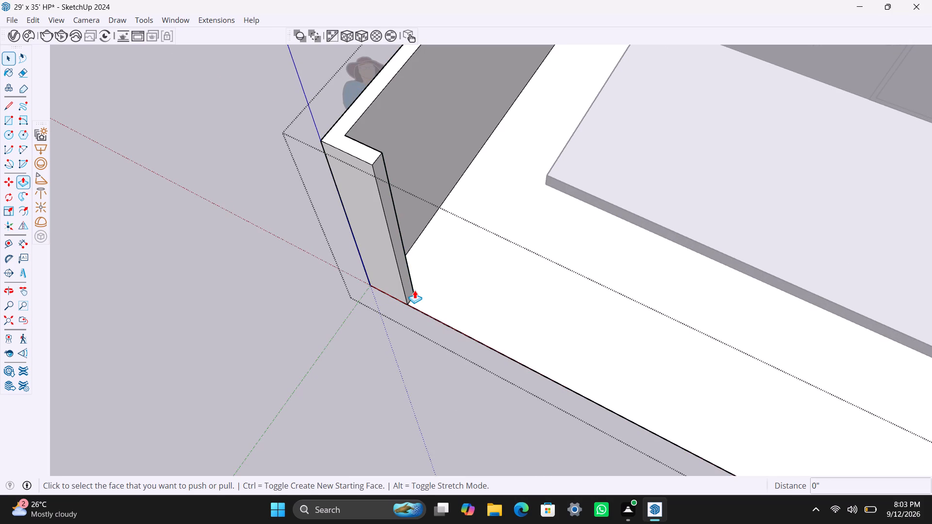
key(space)
click(407, 281)
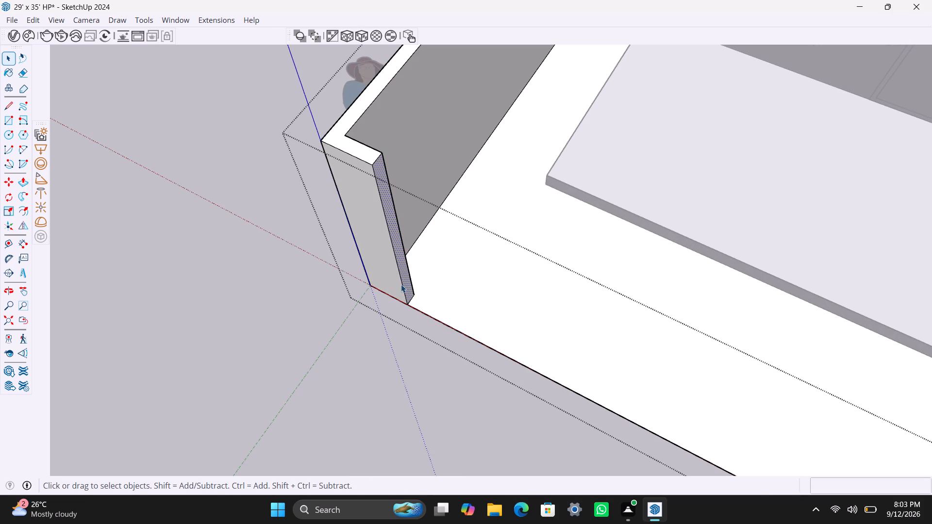
key(p)
drag(416, 288, 453, 341)
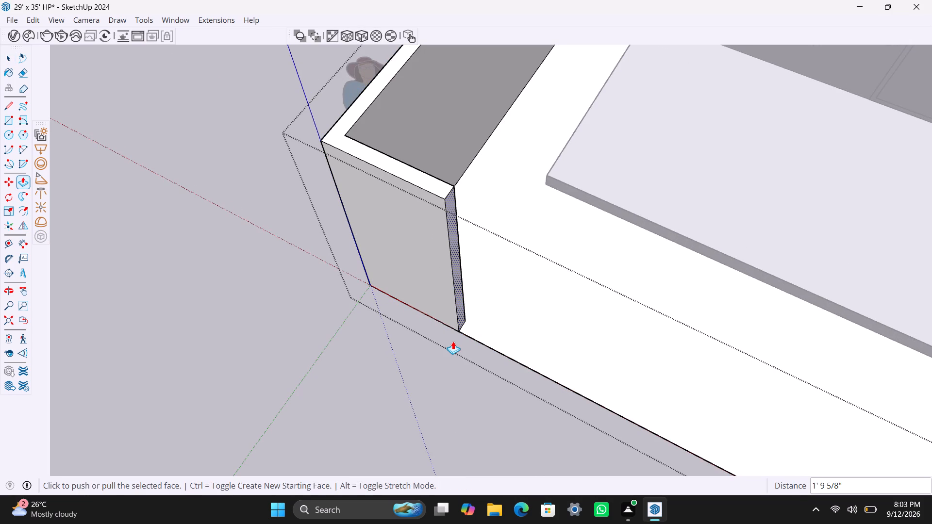
text(1')
key(Return)
key(space)
Push/Pull the short front wall's end face about 7 13/16" further, in line with the porch slab's corner, and leave the group.
scroll(476, 316, down, 4)
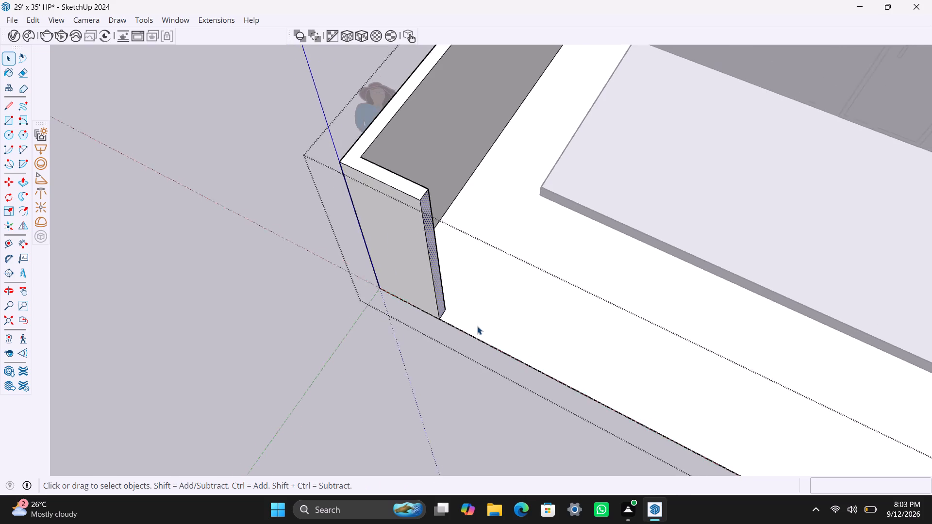
scroll(477, 326, down, 4)
scroll(490, 316, up, 7)
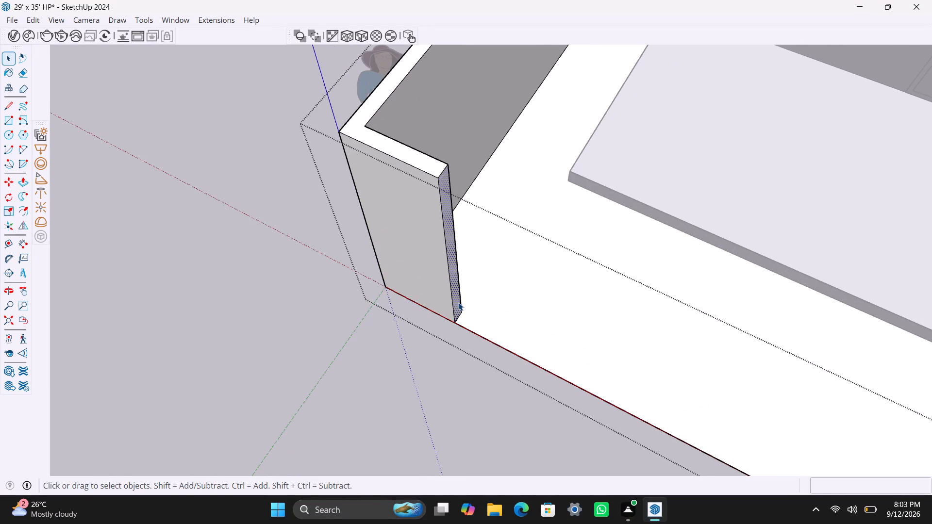
key(p)
drag(458, 302, 577, 157)
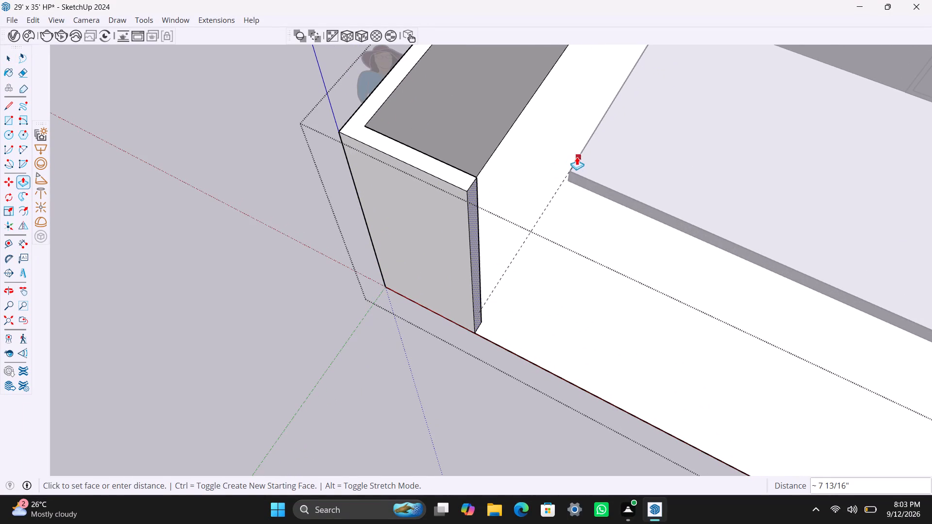
drag(577, 157, 579, 160)
key(space)
scroll(425, 344, down, 9)
scroll(489, 386, down, 2)
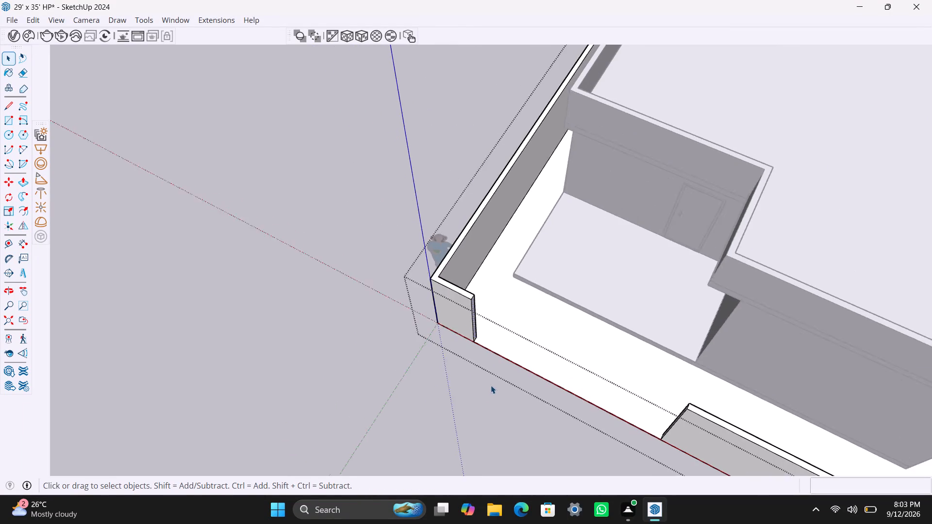
scroll(491, 385, down, 1)
shift+middle_drag(555, 393, 595, 317)
key(space)
click(373, 279)
Examine the house and its boundary wall with the front opening from above and from the front.
scroll(468, 344, down, 4)
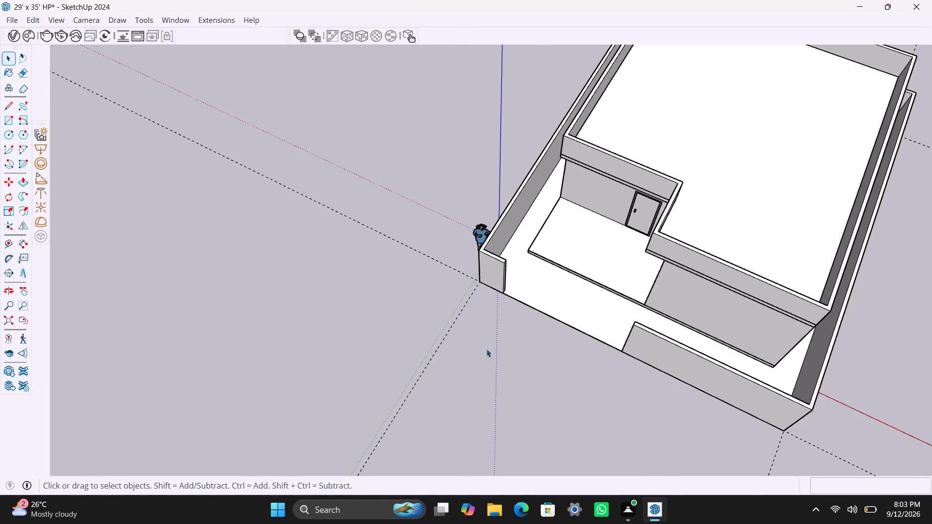
scroll(591, 373, down, 2)
middle_drag(593, 373, 654, 394)
scroll(643, 347, down, 3)
middle_drag(630, 371, 638, 217)
scroll(648, 275, up, 2)
scroll(622, 331, up, 2)
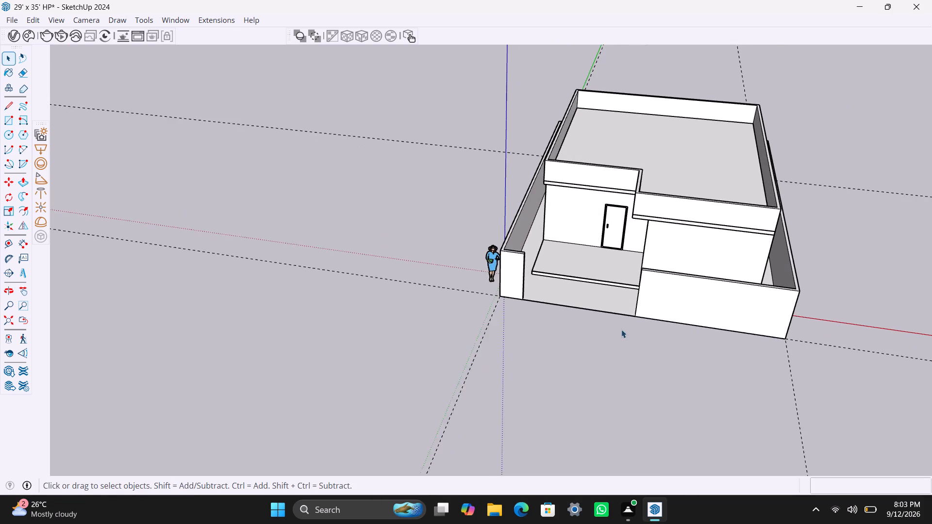
middle_drag(645, 289, 625, 339)
scroll(627, 367, up, 1)
middle_drag(641, 380, 657, 383)
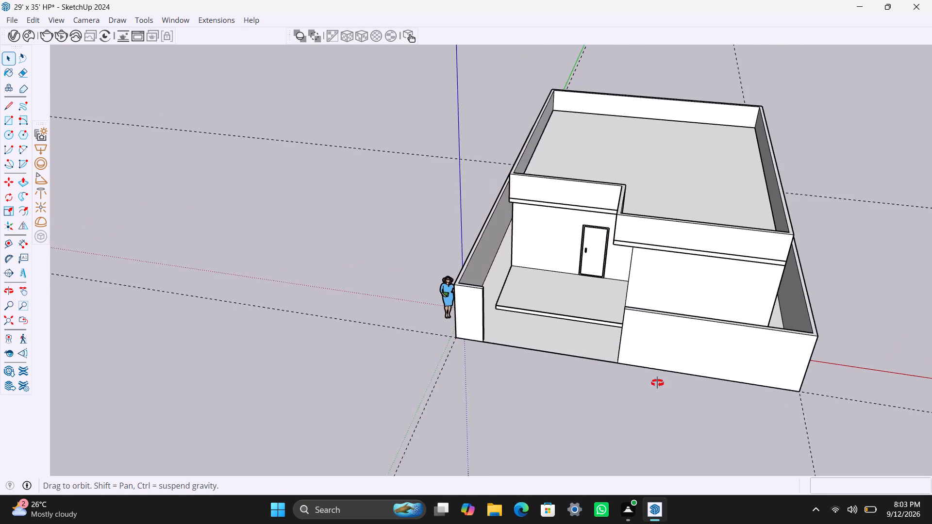
Examine the house, roof parapet and boundary wall from above and from the front.
middle_drag(657, 383, 713, 368)
scroll(697, 360, down, 1)
shift+middle_drag(658, 351, 476, 360)
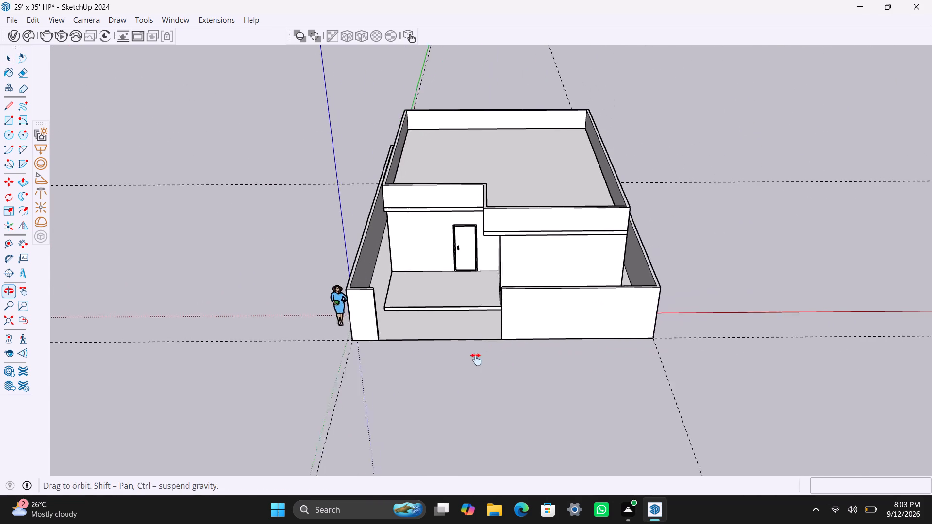
shift+middle_drag(476, 360, 476, 359)
scroll(479, 364, up, 1)
scroll(496, 360, down, 1)
shift+middle_drag(496, 360, 497, 383)
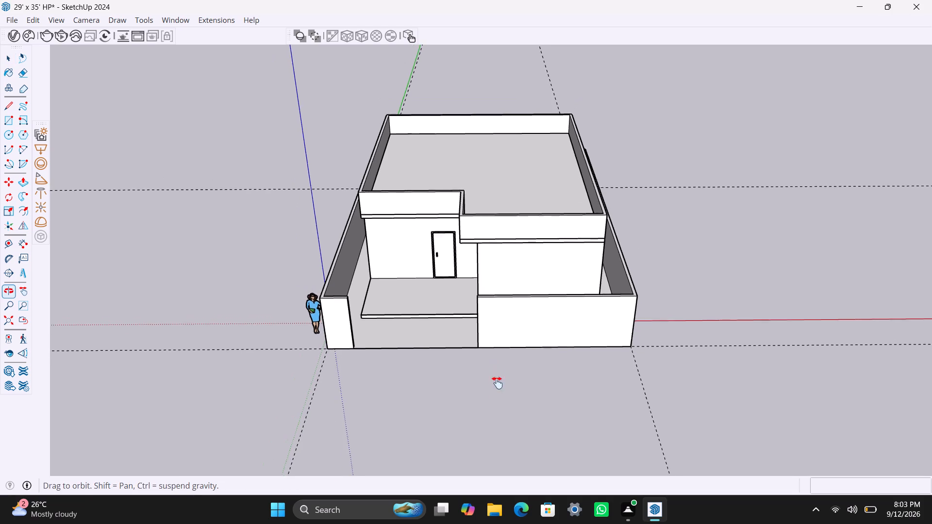
shift+middle_drag(497, 383, 493, 416)
scroll(516, 411, up, 1)
middle_click(551, 420)
scroll(500, 402, up, 1)
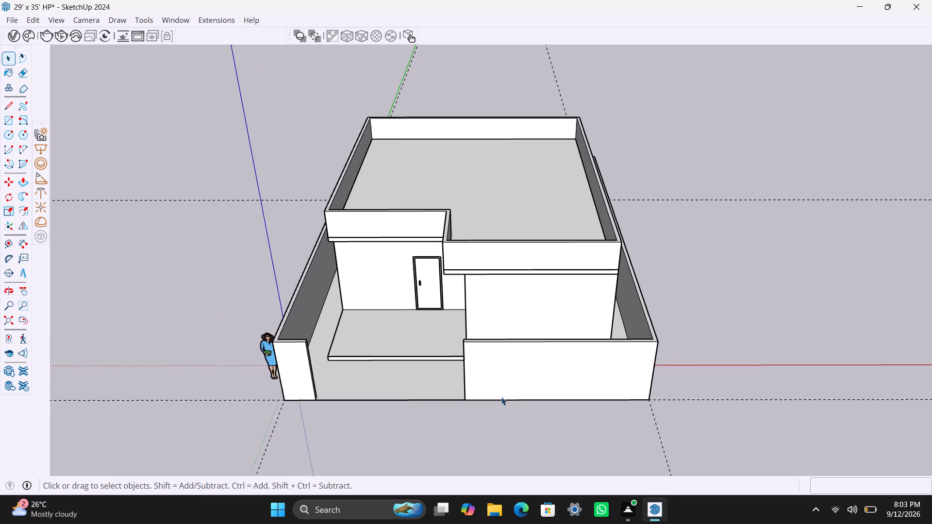
middle_drag(488, 388, 484, 289)
scroll(482, 277, up, 2)
shift+middle_drag(490, 260, 501, 319)
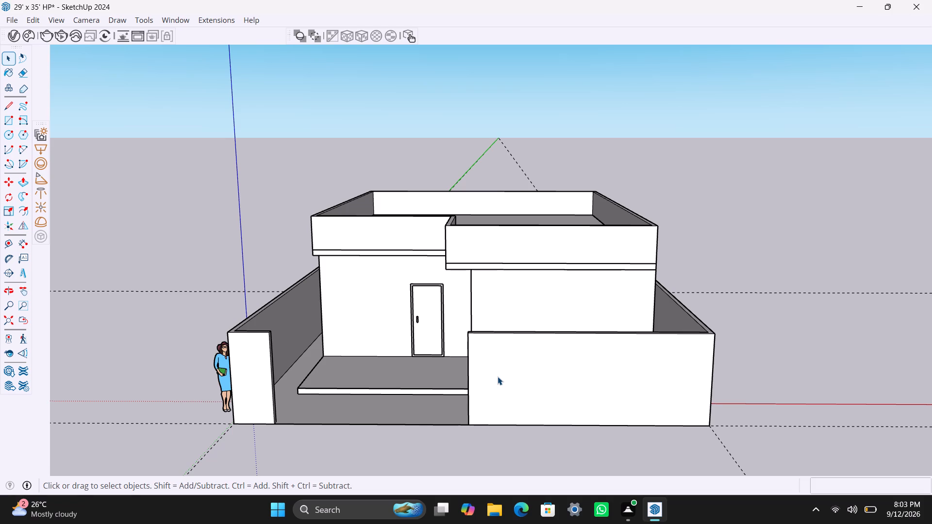
scroll(490, 383, down, 1)
scroll(466, 400, up, 1)
shift+middle_drag(466, 390, 461, 372)
scroll(461, 372, up, 1)
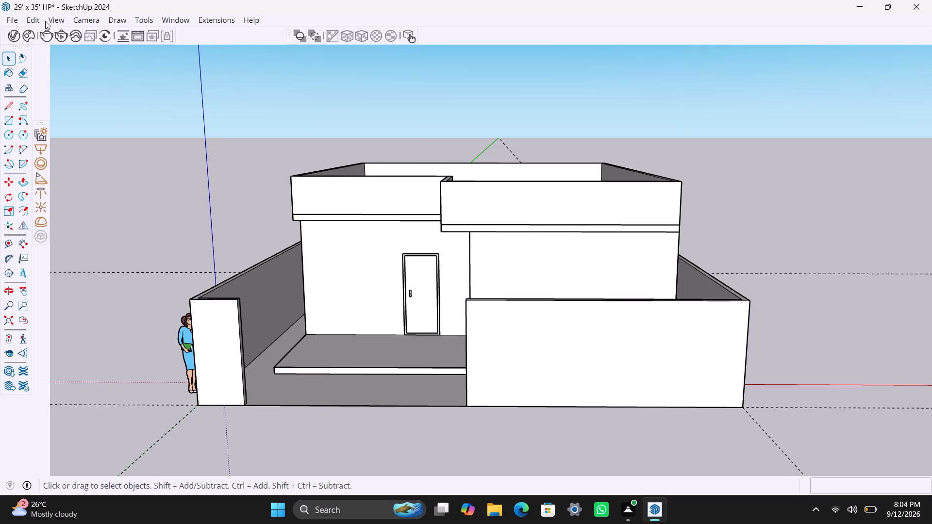
Delete all guides from the model.
click(24, 21)
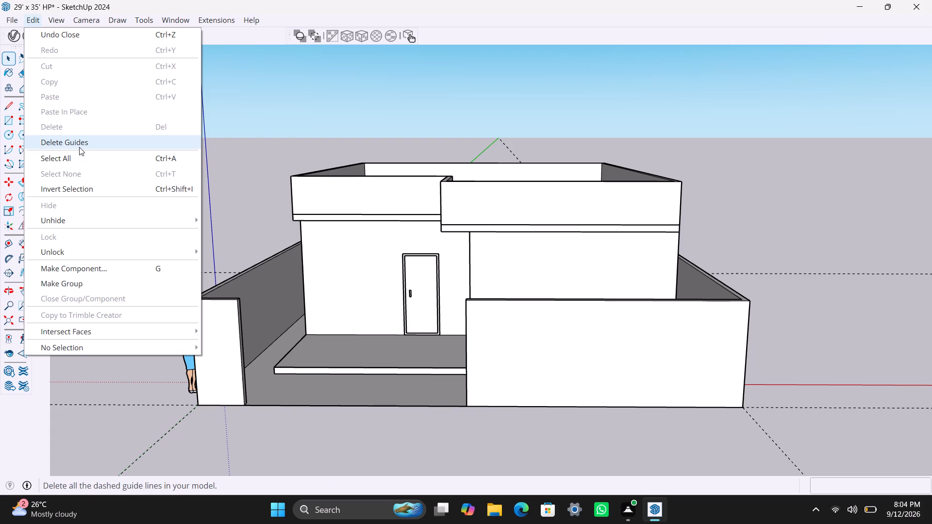
click(79, 147)
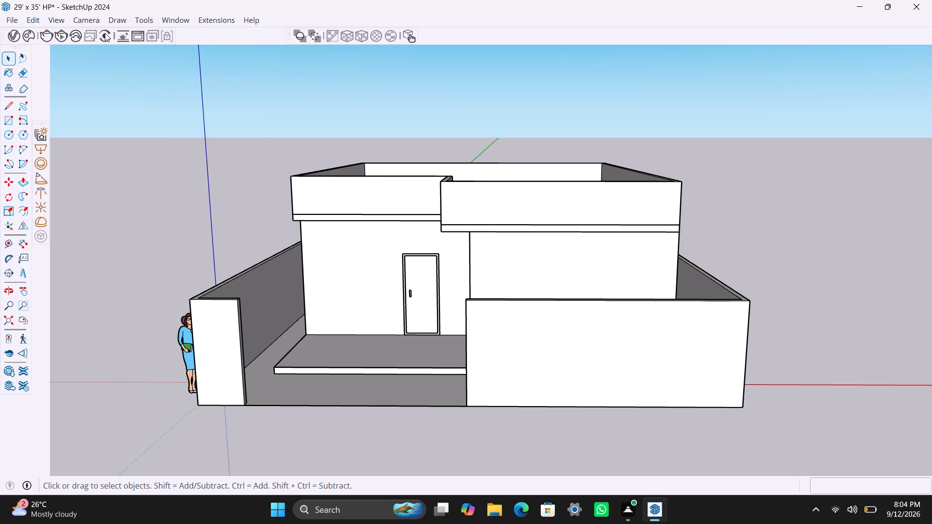
Hide the model axes.
click(55, 19)
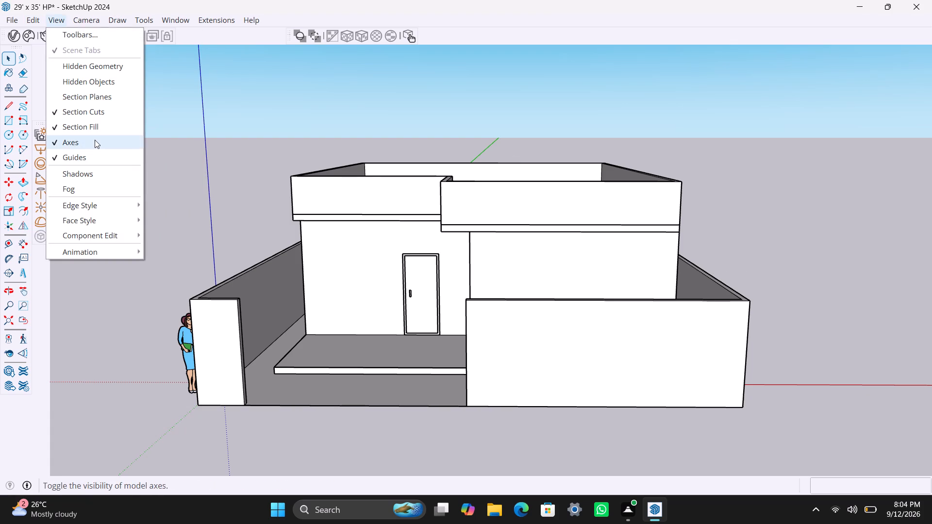
click(95, 140)
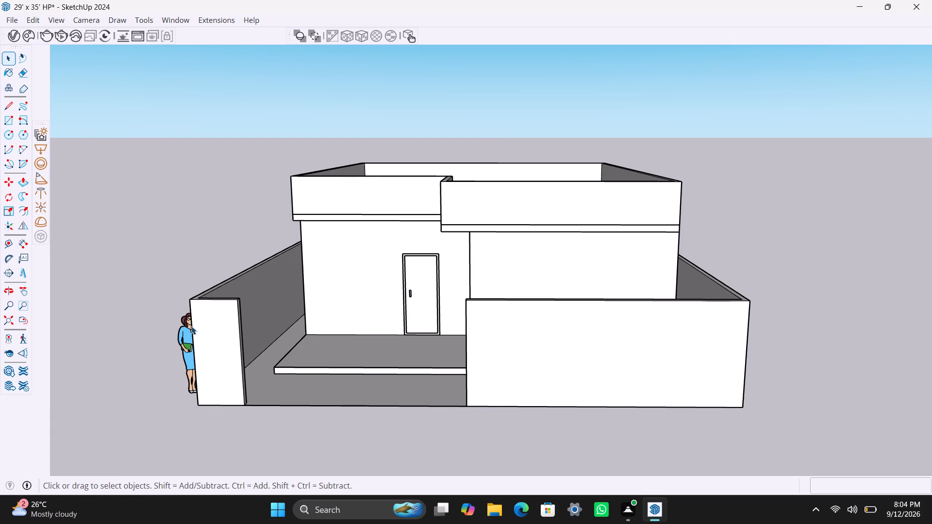
Delete the scale figure standing beside the boundary wall.
click(187, 341)
key(Delete)
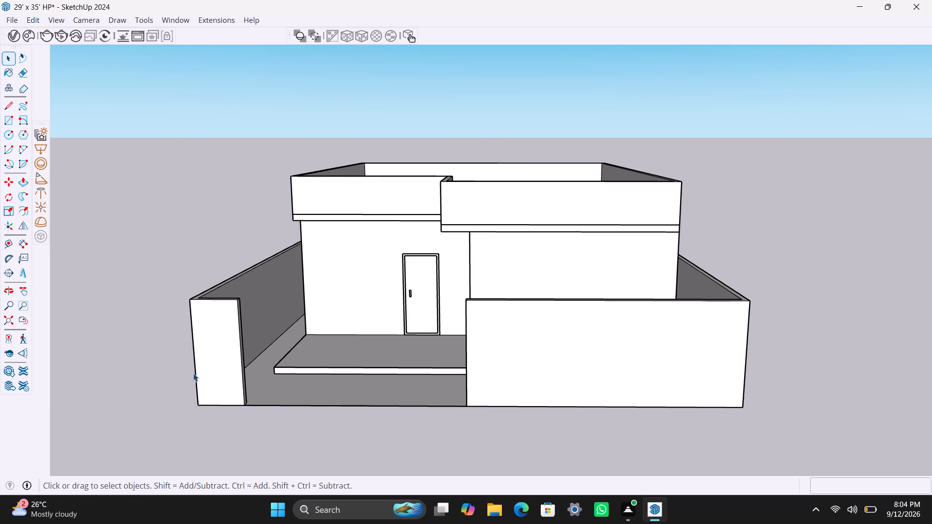
Examine the front elevation, the porch and the boundary wall opening from eye level and slightly above.
scroll(200, 382, down, 3)
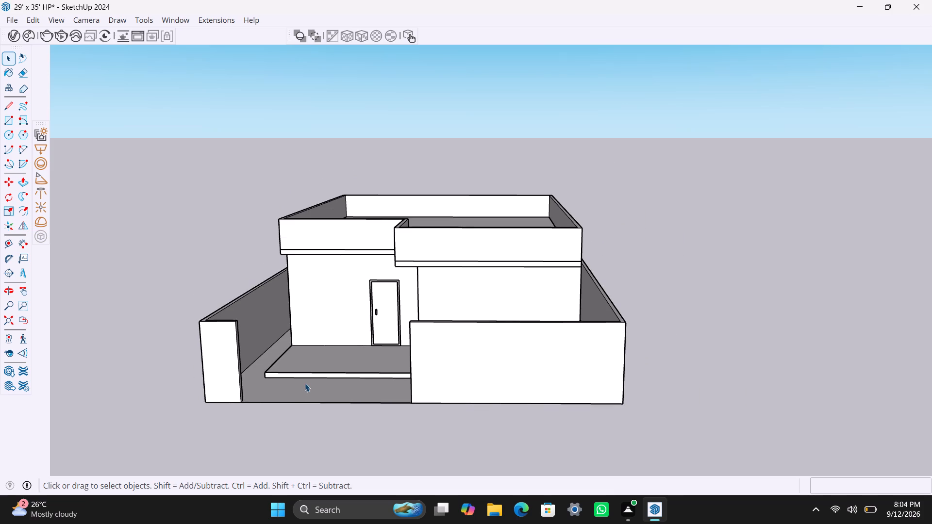
scroll(298, 385, down, 3)
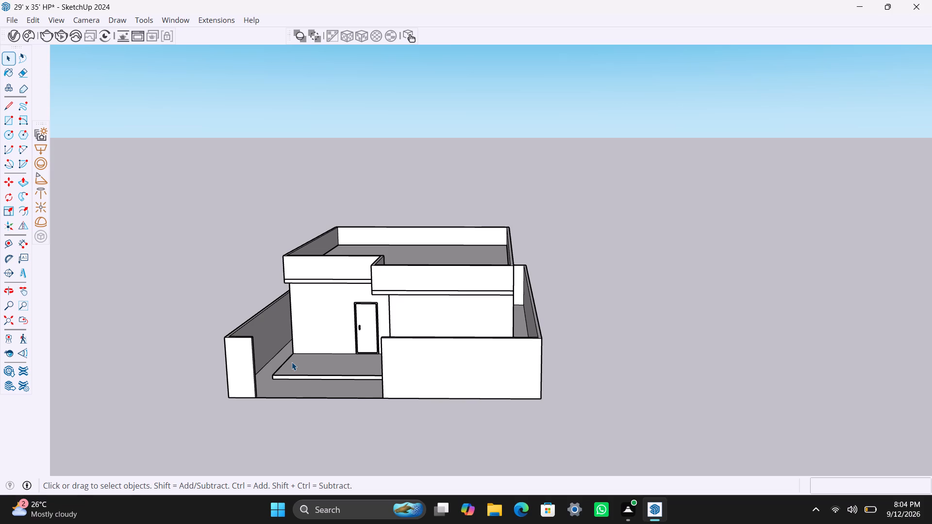
scroll(288, 370, down, 3)
middle_drag(386, 418, 377, 415)
scroll(327, 359, up, 3)
shift+middle_drag(373, 362, 392, 365)
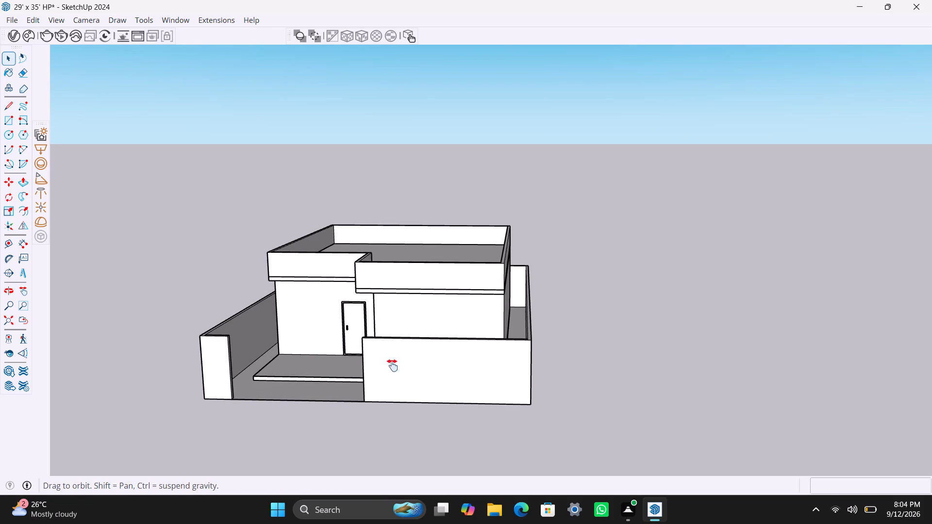
shift+middle_drag(392, 365, 530, 382)
scroll(474, 406, up, 4)
scroll(452, 417, down, 2)
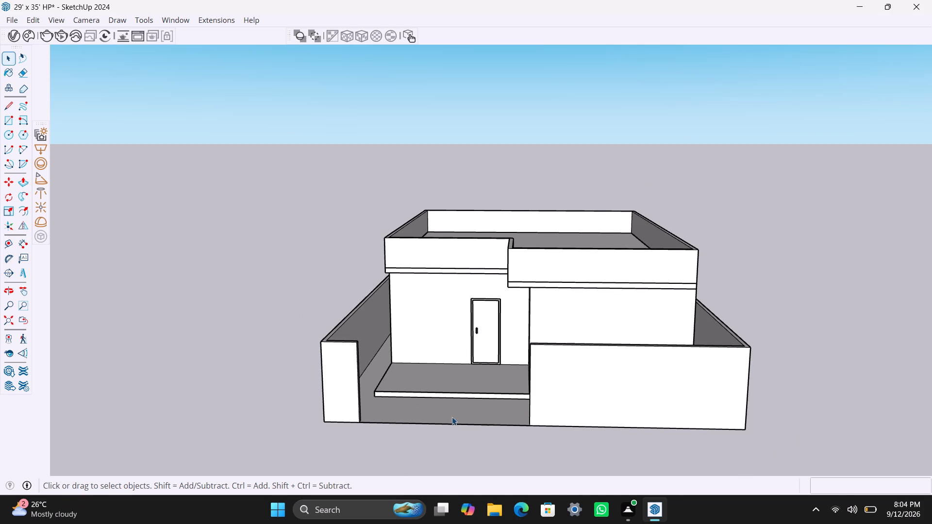
shift+middle_drag(450, 387, 450, 374)
scroll(464, 373, up, 2)
middle_drag(464, 373, 461, 327)
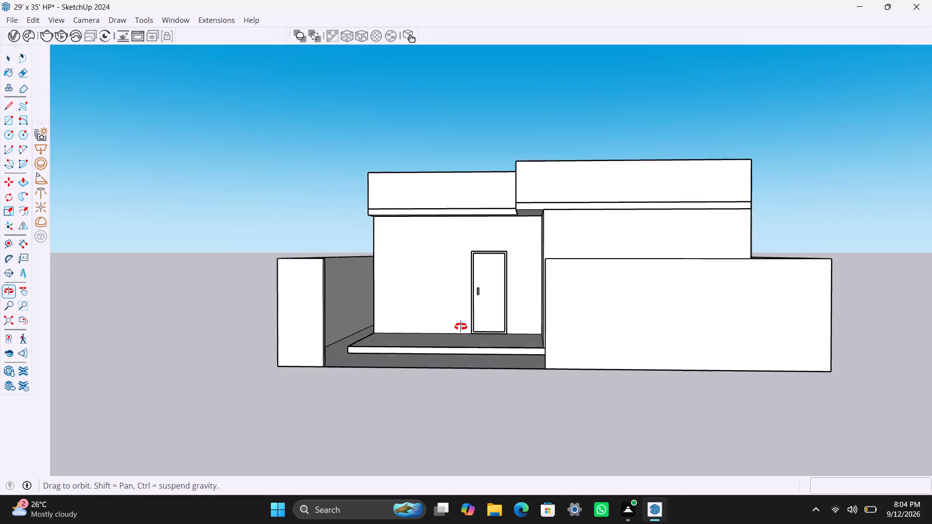
middle_drag(461, 327, 460, 326)
scroll(482, 317, up, 2)
shift+middle_drag(486, 317, 501, 364)
shift+middle_drag(531, 369, 532, 368)
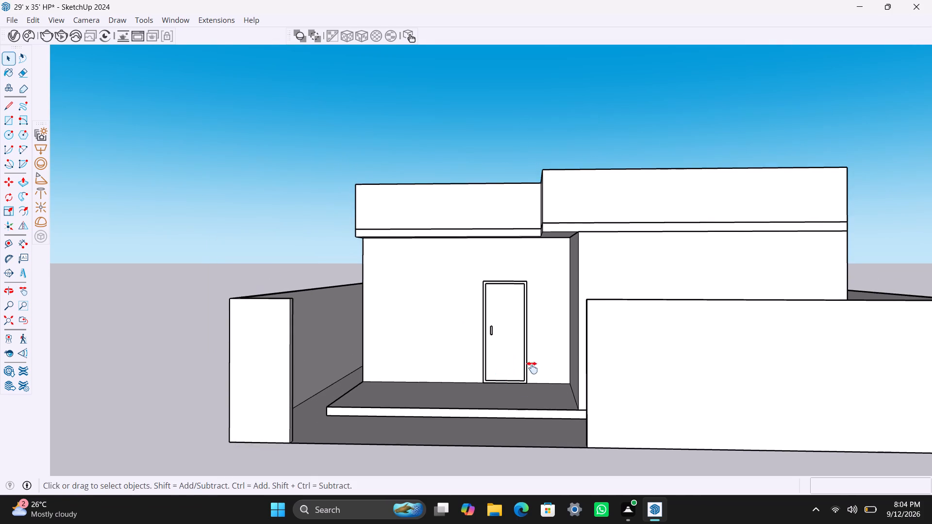
shift+middle_drag(532, 368, 454, 355)
scroll(493, 370, up, 1)
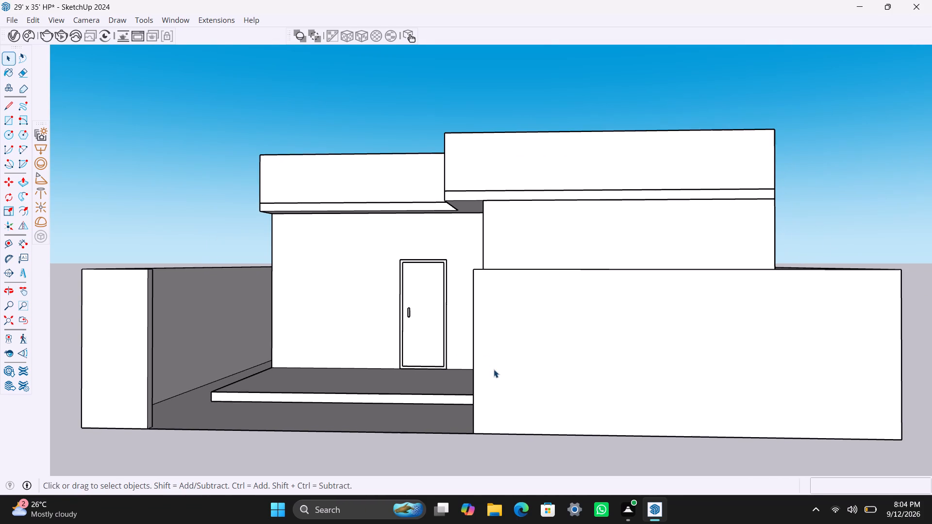
middle_drag(481, 382, 488, 382)
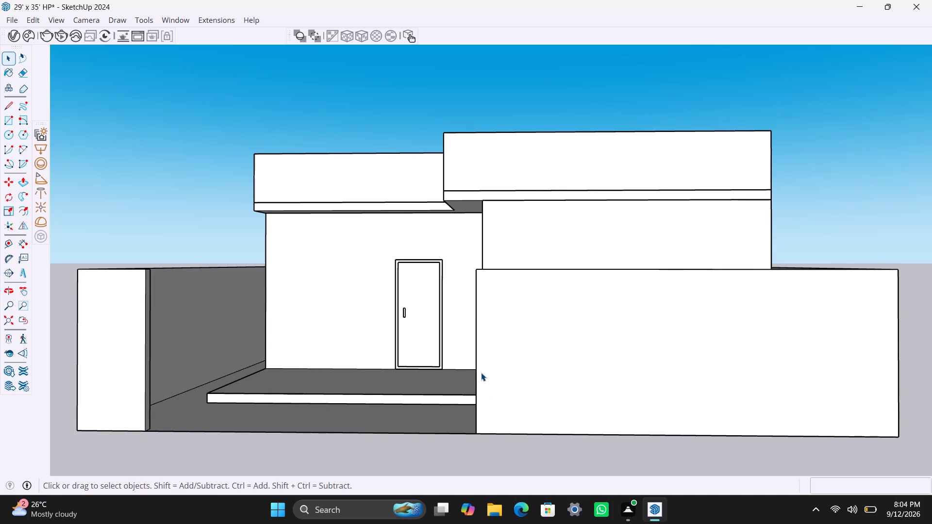
scroll(481, 373, up, 1)
scroll(481, 373, down, 1)
shift+middle_drag(481, 373, 486, 375)
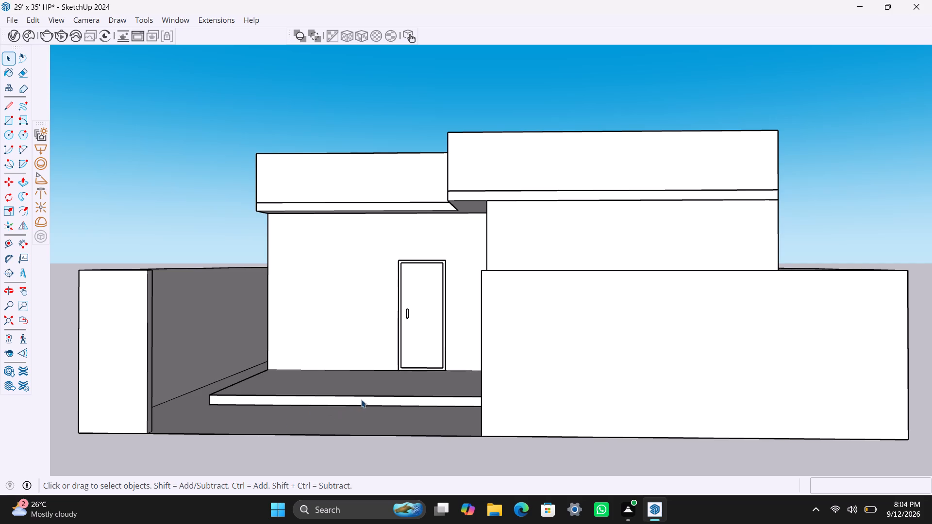
middle_drag(402, 395, 416, 395)
scroll(413, 363, down, 9)
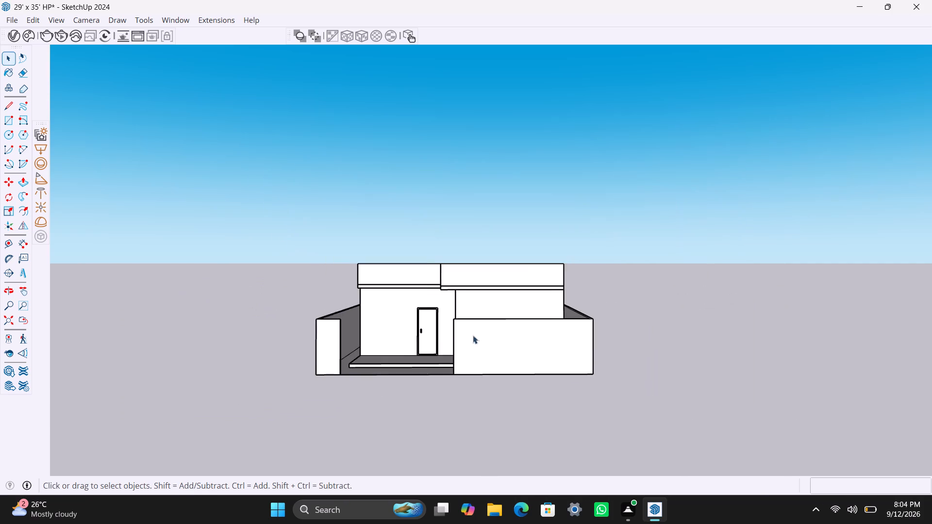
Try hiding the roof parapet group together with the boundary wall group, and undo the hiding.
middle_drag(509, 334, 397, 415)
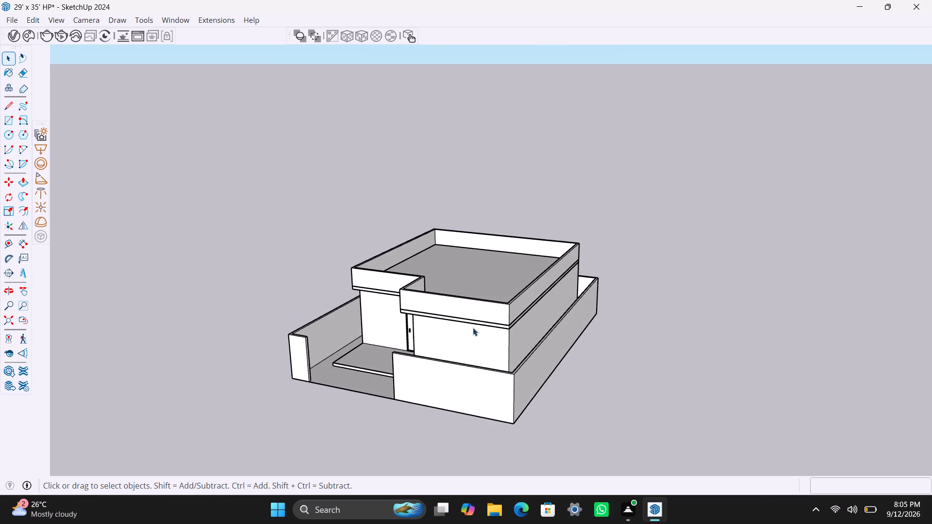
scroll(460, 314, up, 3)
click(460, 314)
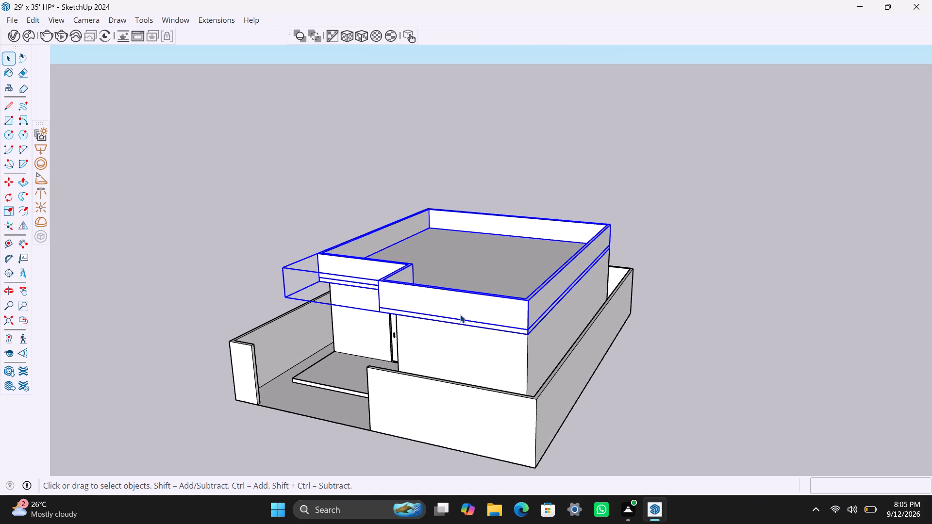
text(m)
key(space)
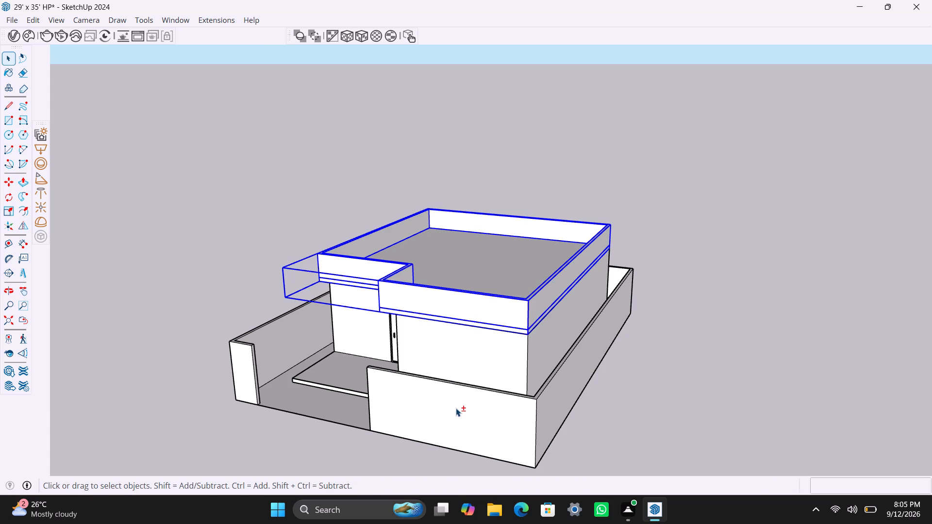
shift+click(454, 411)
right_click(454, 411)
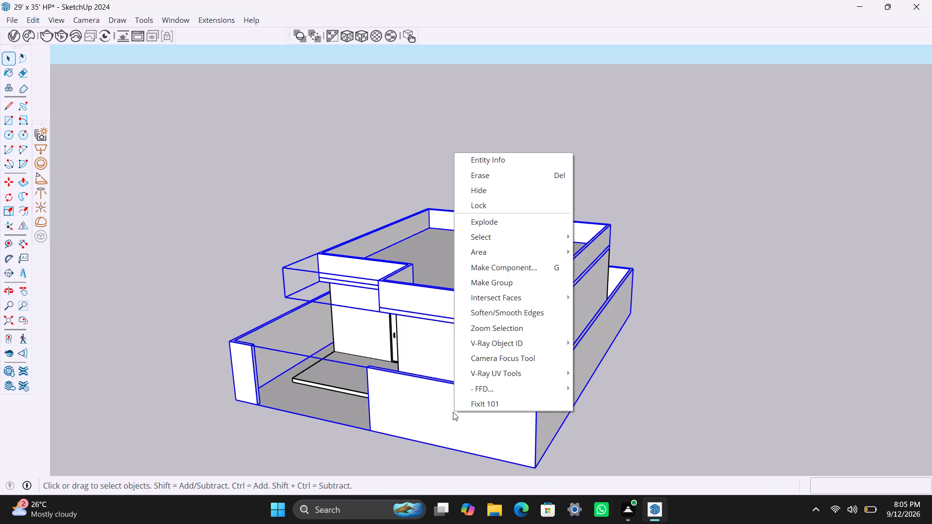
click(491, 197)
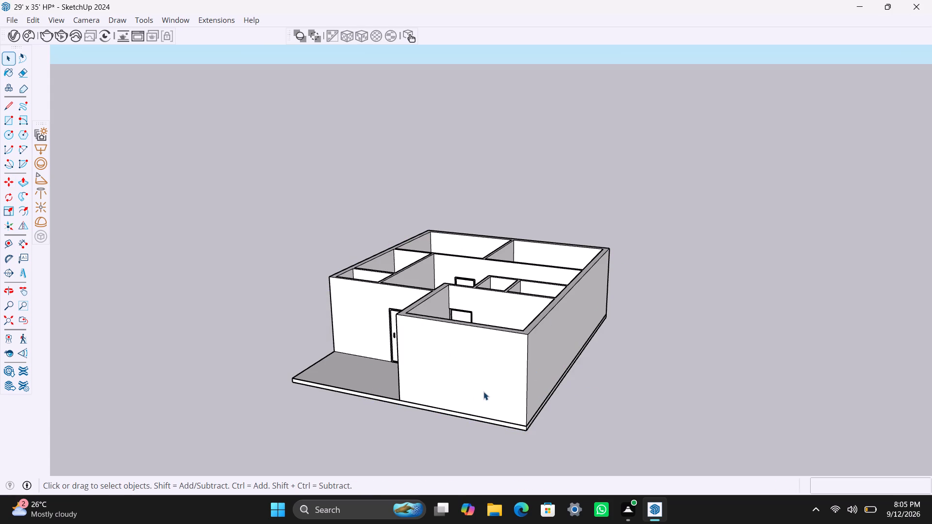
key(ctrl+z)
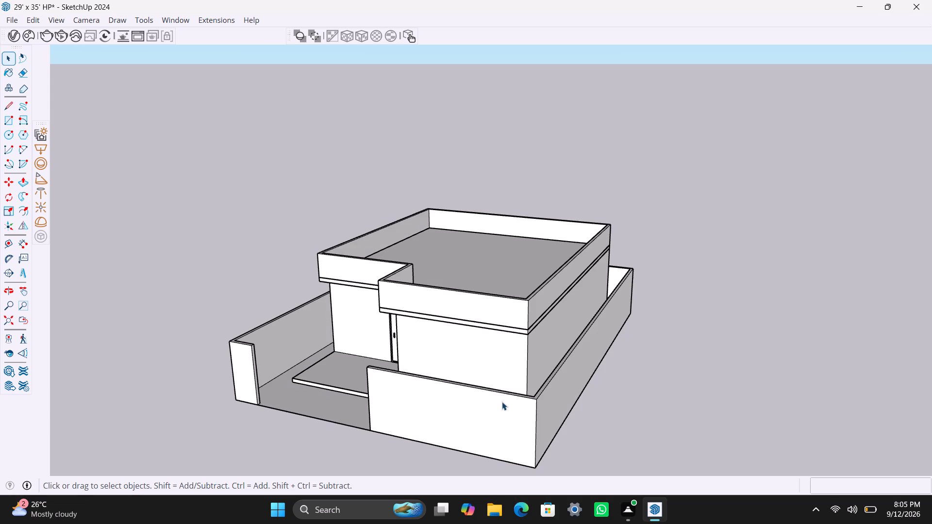
Move the roof parapet group and the boundary wall group together about 128' away from the house, clear of its walls.
click(502, 402)
shift+click(483, 300)
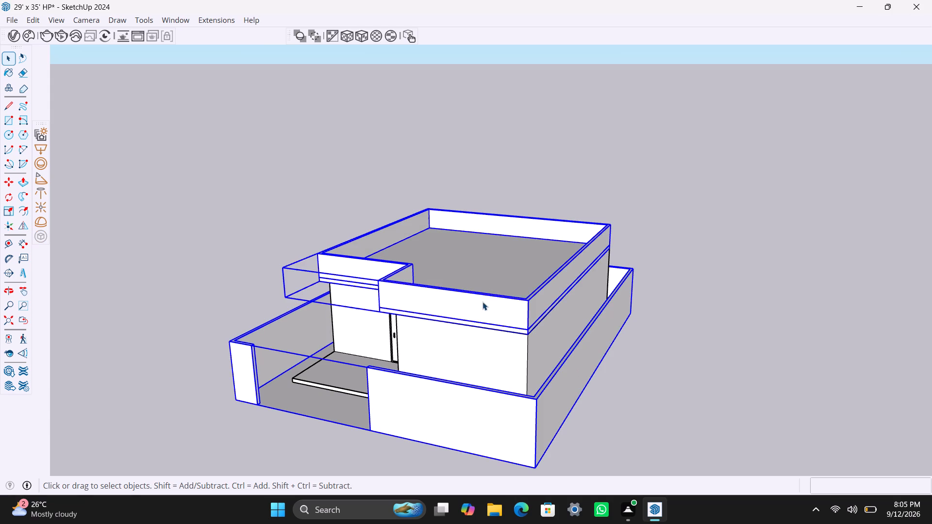
key(m)
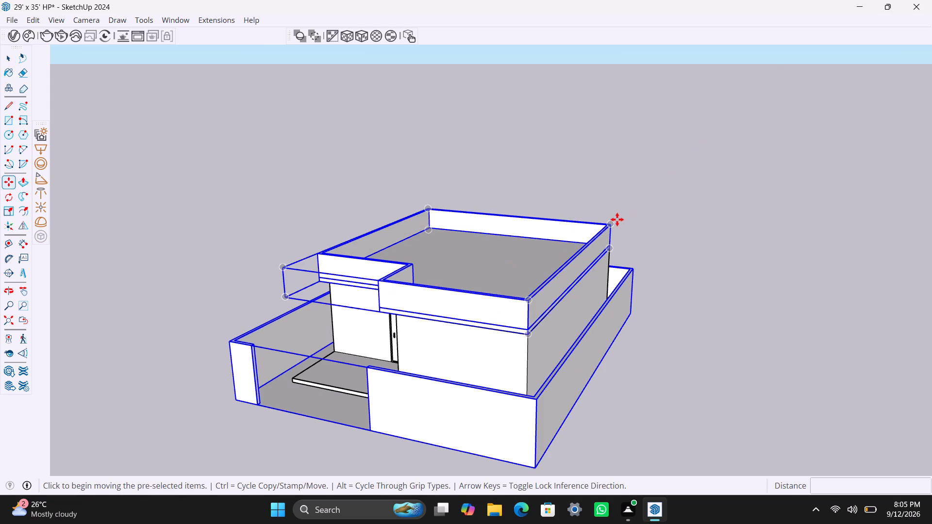
click(611, 225)
scroll(931, 130, down, 3)
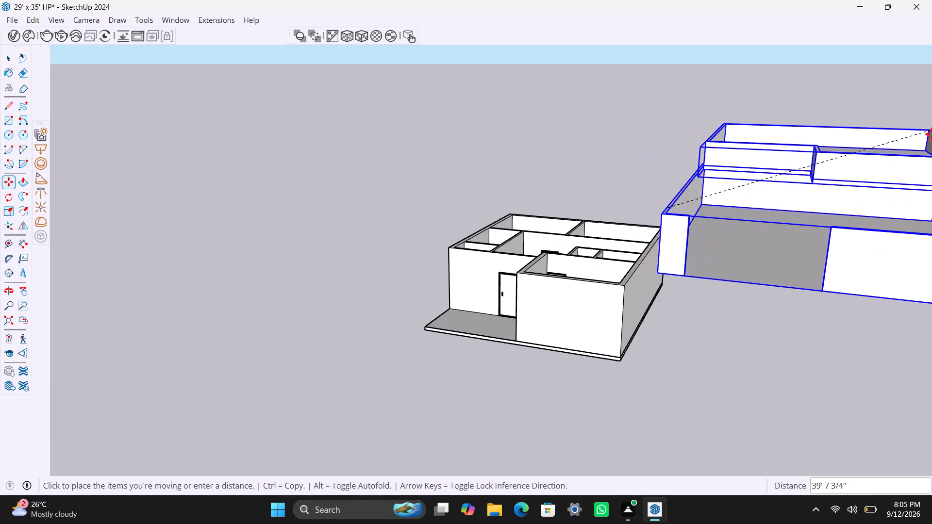
shift+middle_drag(931, 141, 588, 259)
click(764, 209)
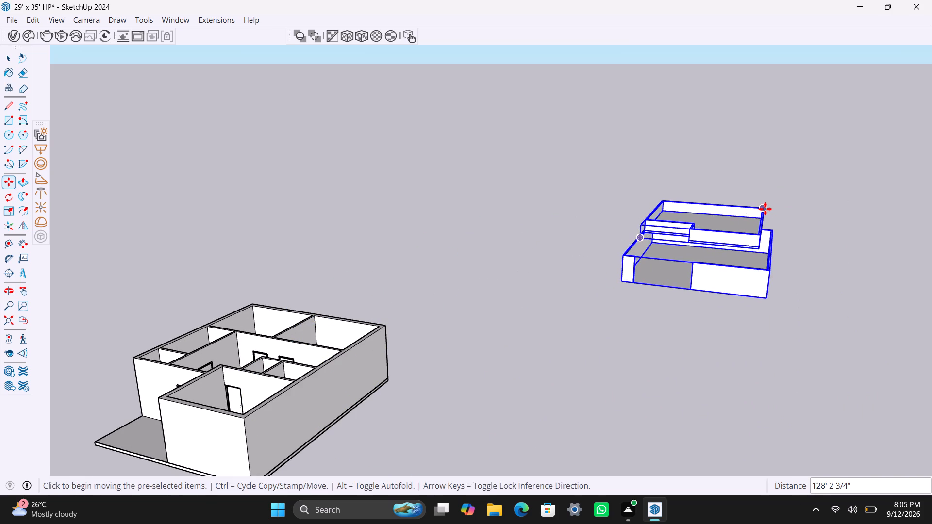
key(space)
Open the house walls group for editing, with the porch-side wall of the projecting front room in view.
scroll(495, 363, down, 3)
middle_drag(406, 408, 548, 400)
scroll(473, 416, up, 2)
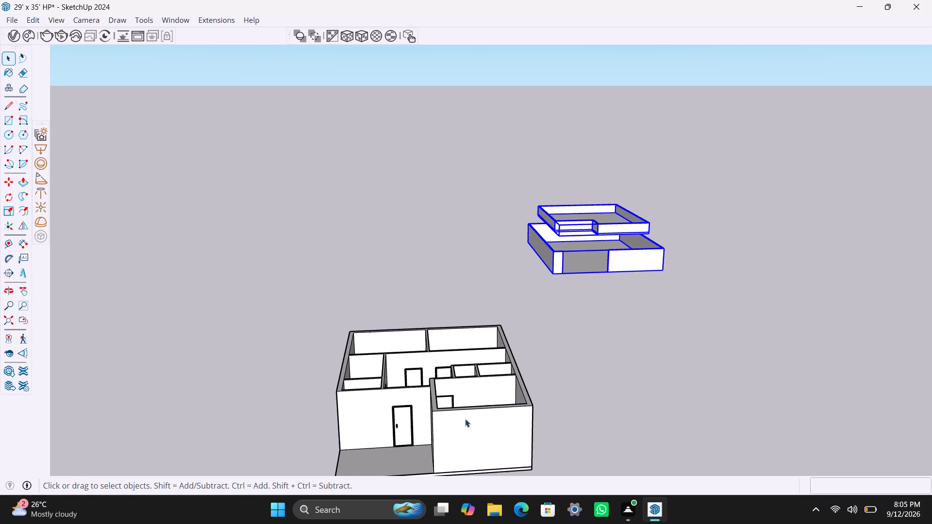
shift+middle_drag(465, 419, 465, 378)
scroll(476, 376, up, 1)
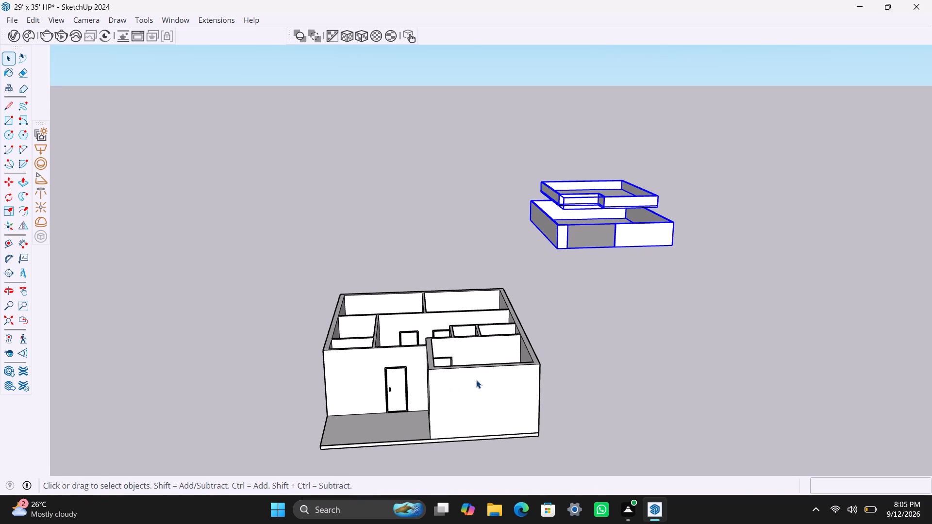
scroll(473, 376, up, 1)
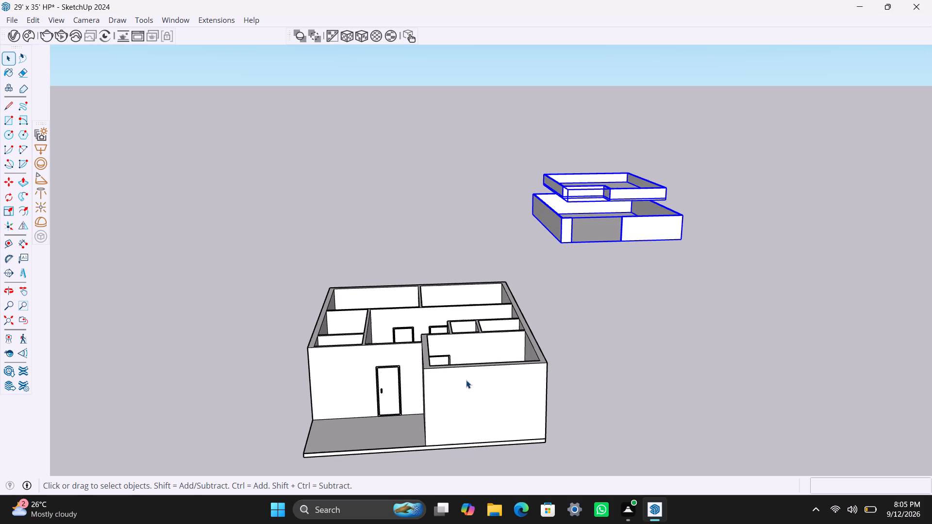
scroll(466, 380, up, 1)
middle_drag(439, 396, 718, 431)
scroll(533, 424, up, 2)
middle_drag(575, 420, 621, 433)
click(614, 390)
double_click(614, 390)
On the front room's porch-side wall, place a vertical guide about 2' from the inner porch corner and another 4' further along.
scroll(601, 389, up, 1)
click(606, 380)
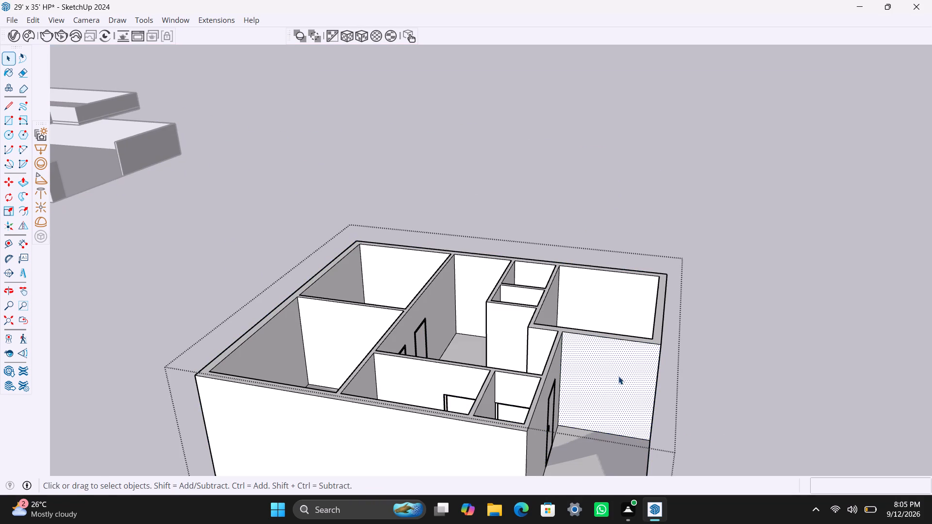
key(t)
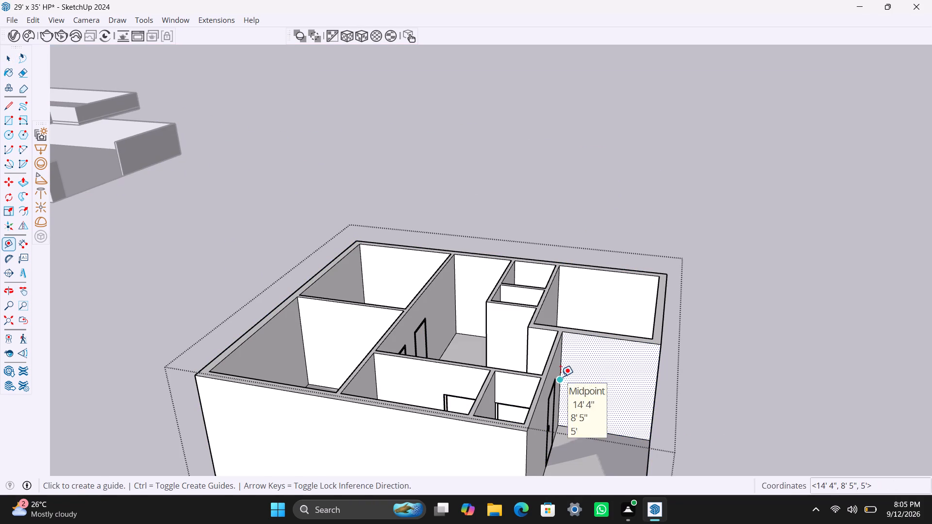
click(561, 377)
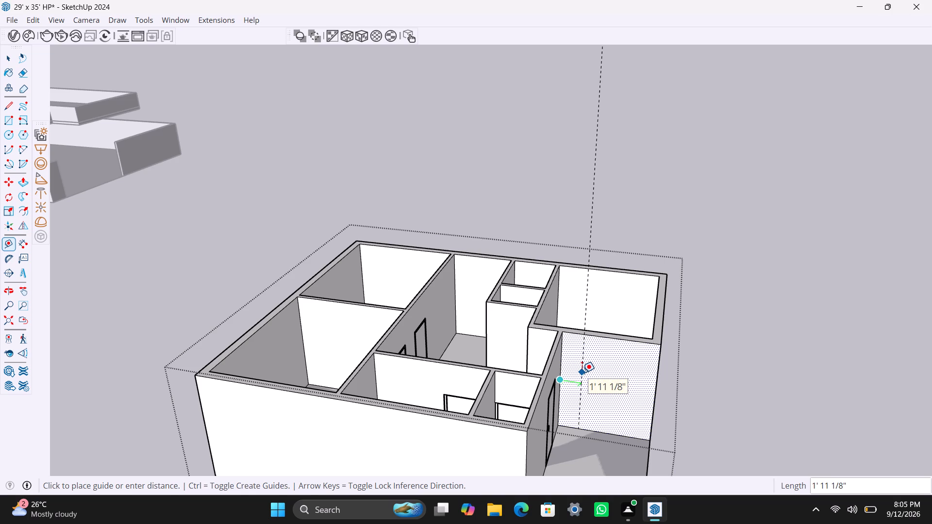
click(582, 373)
click(580, 372)
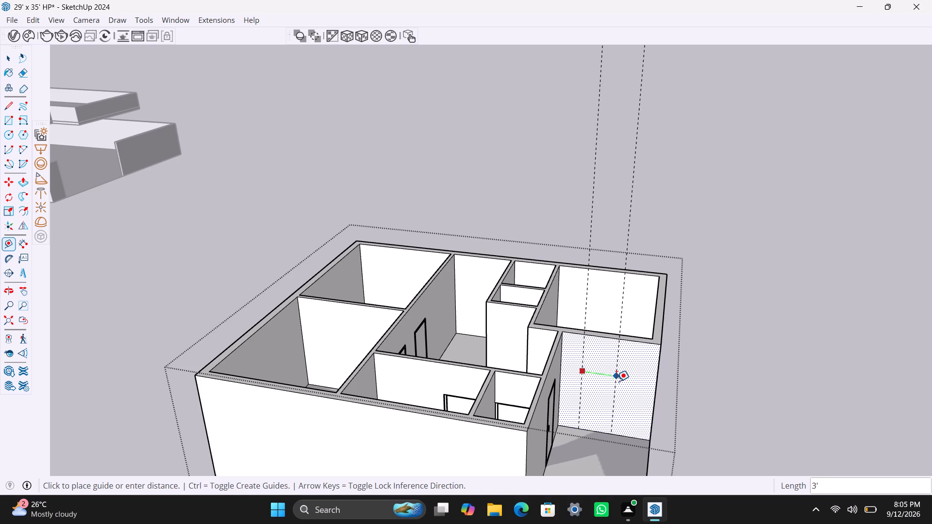
text(4')
key(Return)
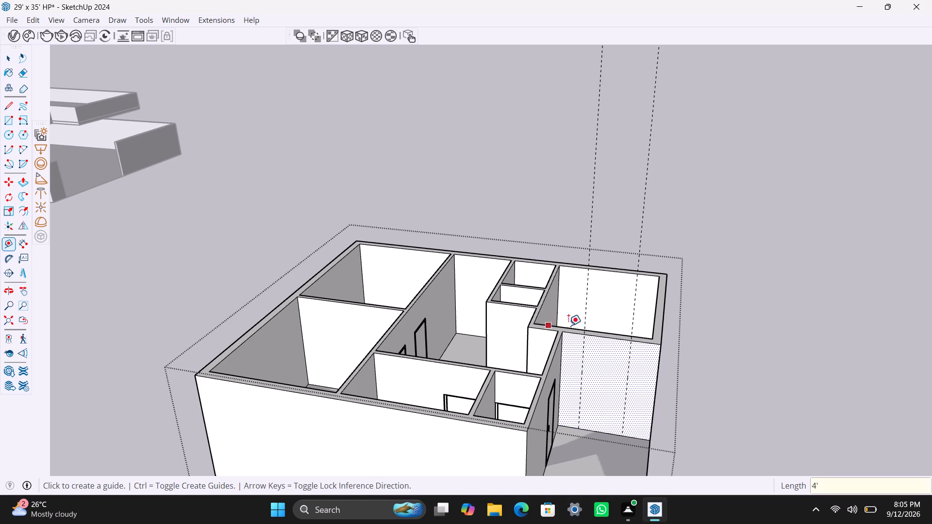
Add horizontal guides on the porch-side wall, one 3' below its top edge and another 4' below that guide.
click(622, 343)
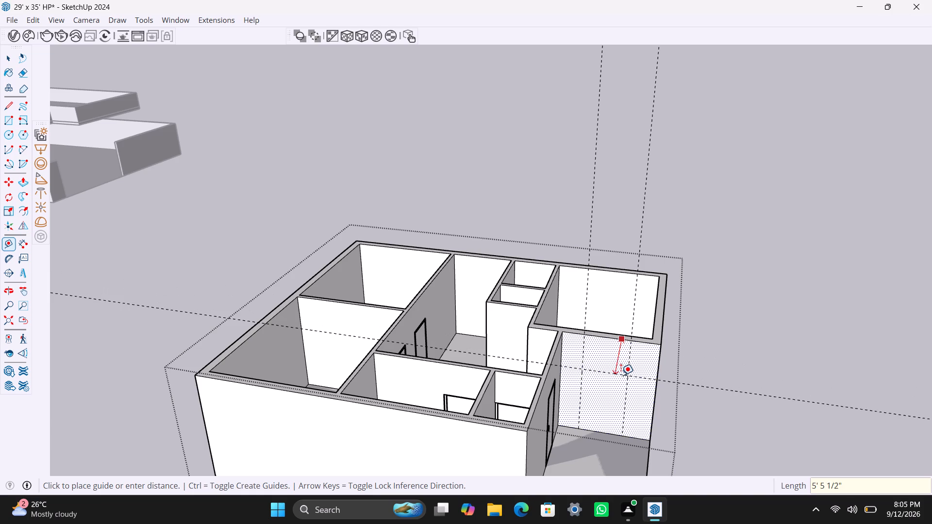
text(3')
key(Return)
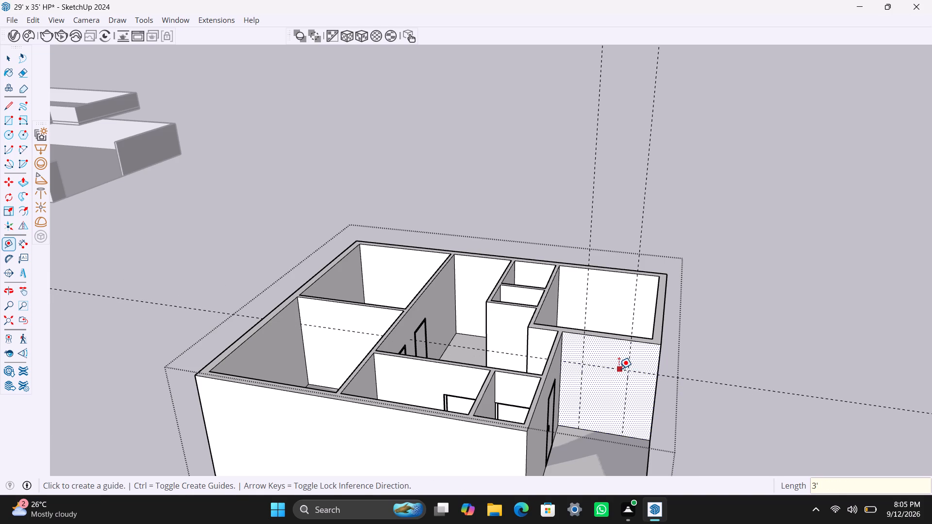
click(619, 369)
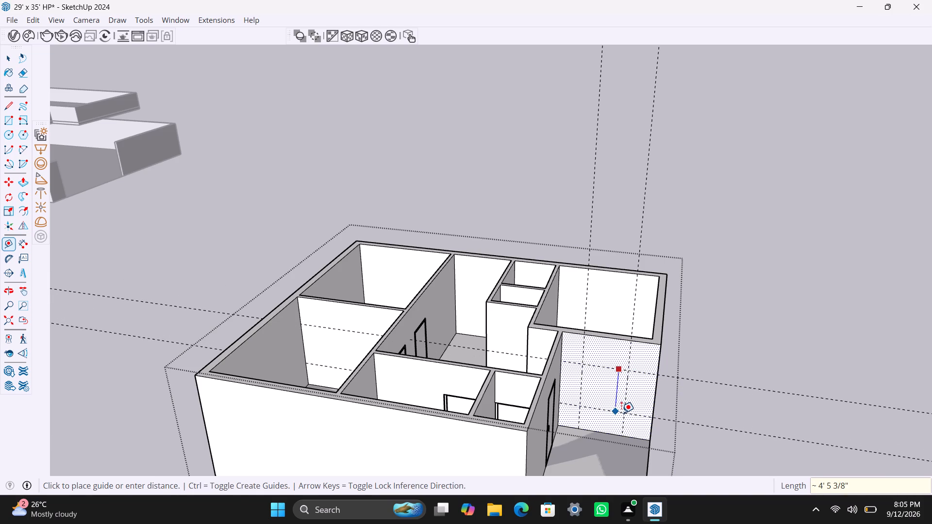
text(4')
key(Return)
key(space)
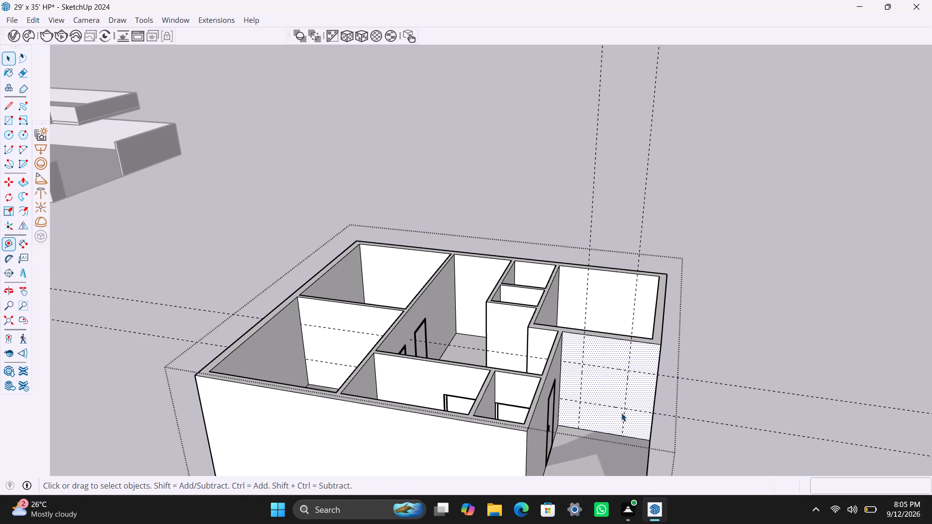
On the front room's front wall, place a vertical guide in from the porch-side corner and a second one 4' further along.
scroll(652, 350, down, 4)
scroll(692, 415, down, 1)
middle_drag(696, 415, 697, 415)
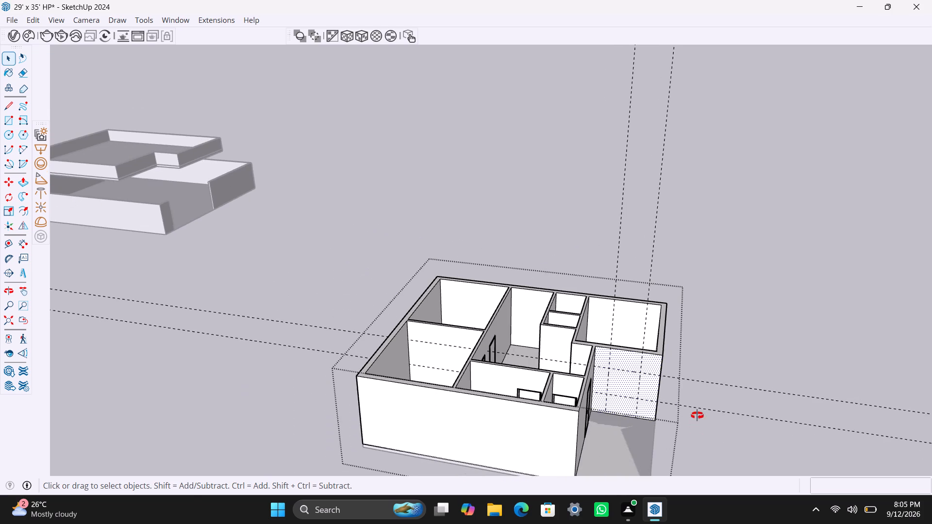
middle_drag(697, 415, 386, 415)
key(t)
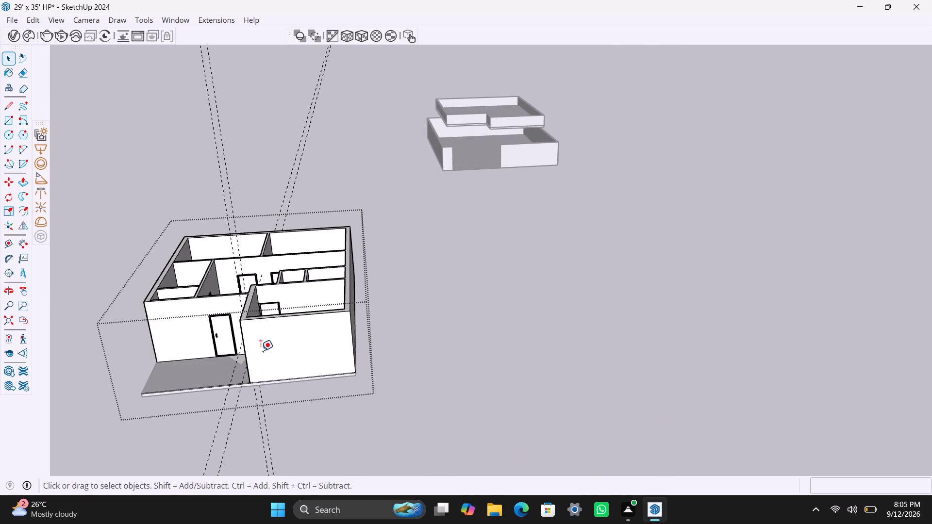
click(245, 340)
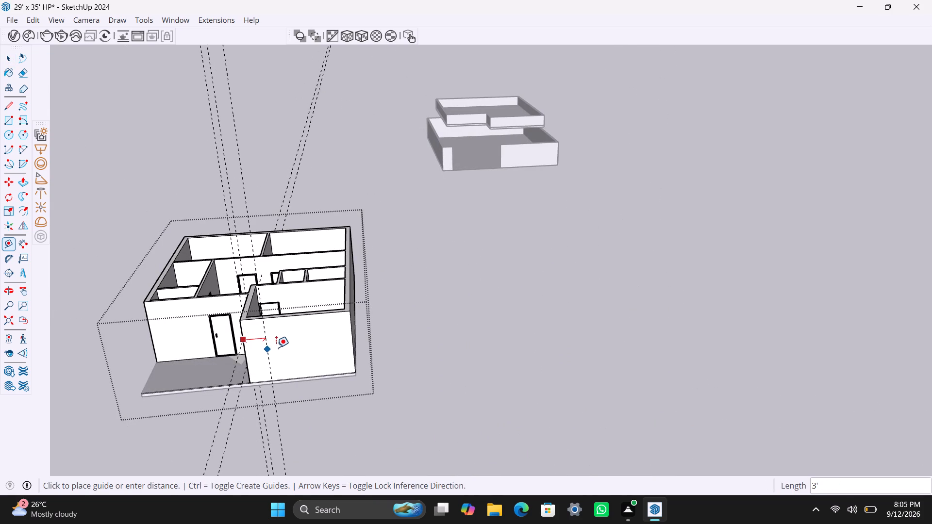
click(276, 347)
click(277, 342)
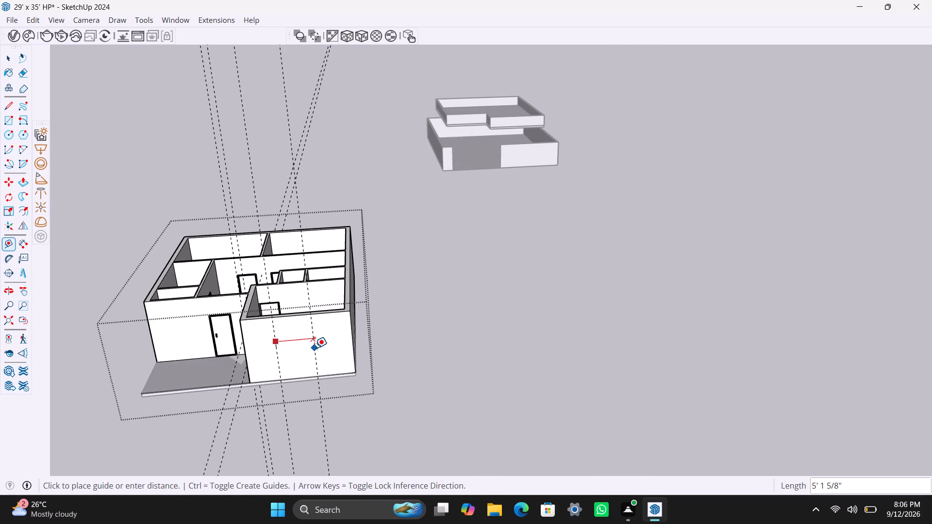
text(4')
key(Return)
key(space)
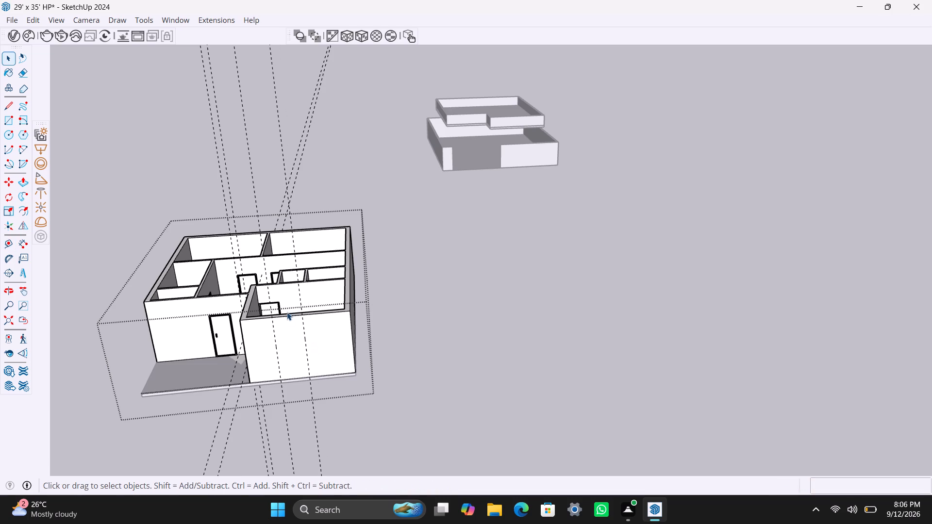
Add horizontal guides on the front wall, one 3' below its top edge and another 4' below that guide.
key(t)
scroll(282, 321, up, 1)
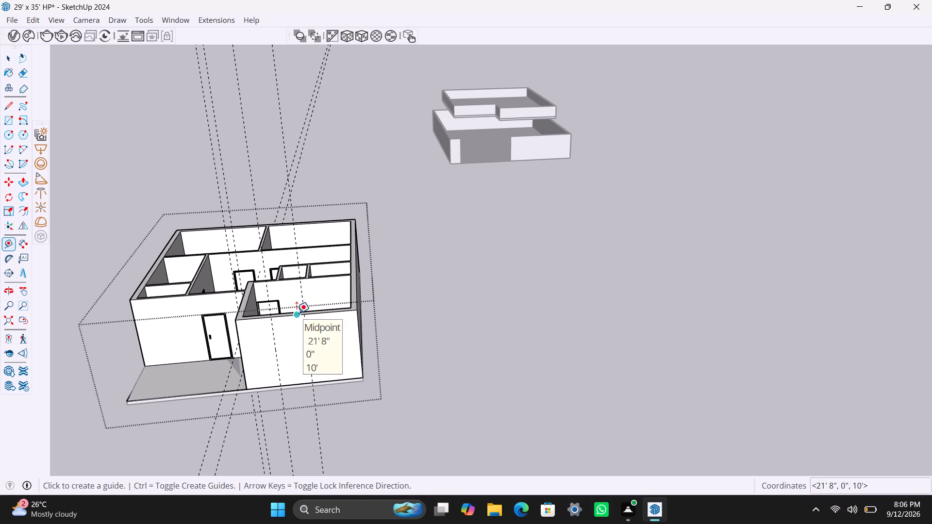
drag(297, 313, 297, 326)
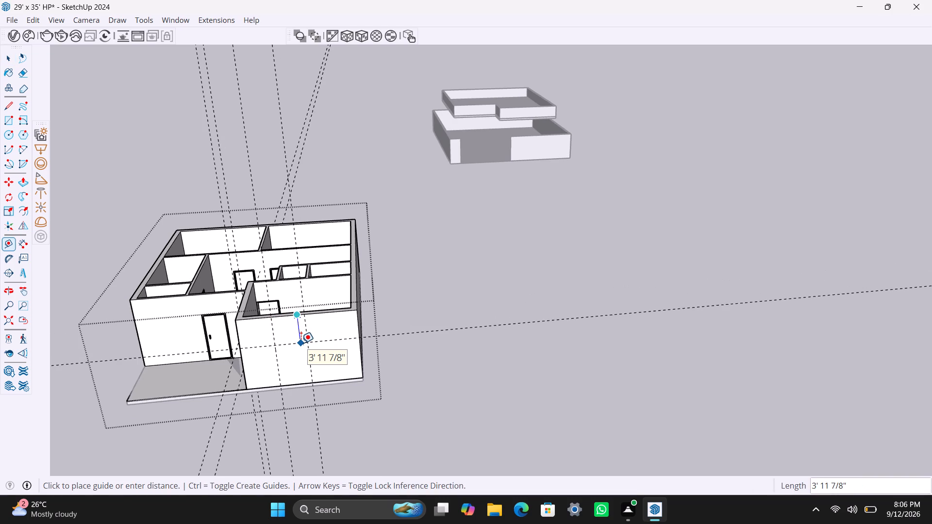
text(3')
key(Return)
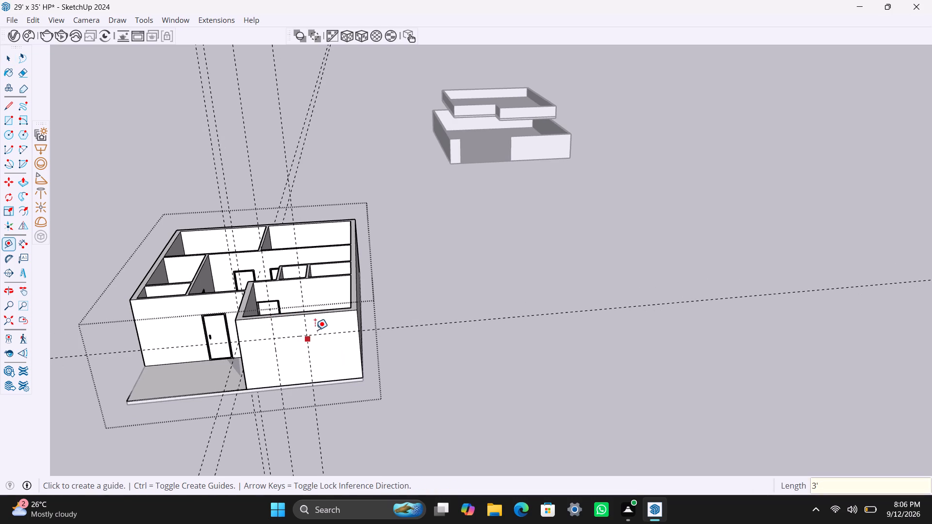
click(321, 335)
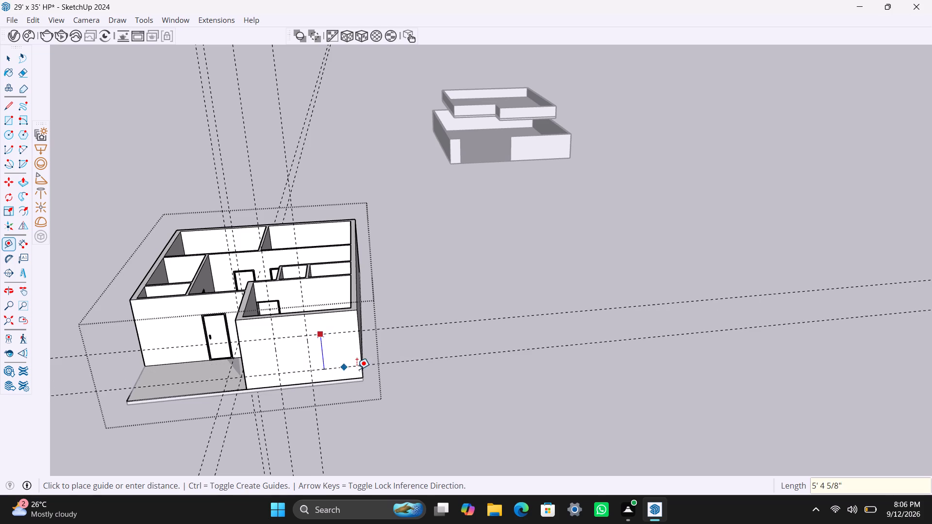
text(4')
key(Return)
key(space)
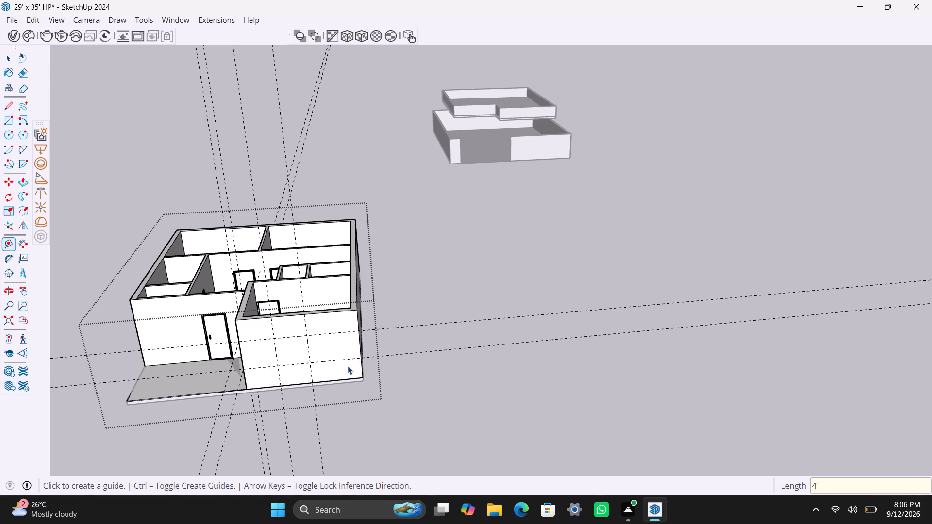
On the long outer side wall, place a vertical guide about 12' 2" from the front corner and another 3' beyond it.
scroll(424, 369, down, 2)
middle_drag(432, 379, 226, 398)
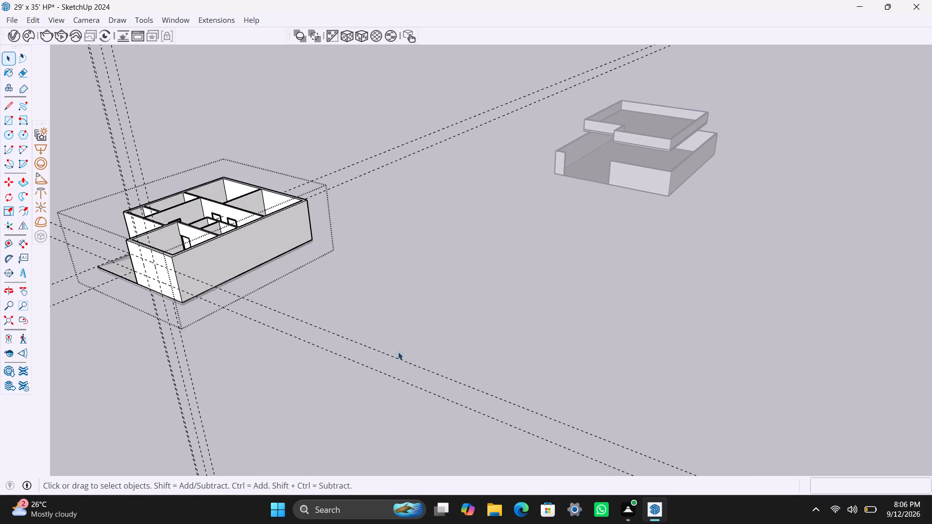
scroll(408, 348, down, 2)
middle_drag(478, 271, 278, 321)
scroll(294, 208, up, 1)
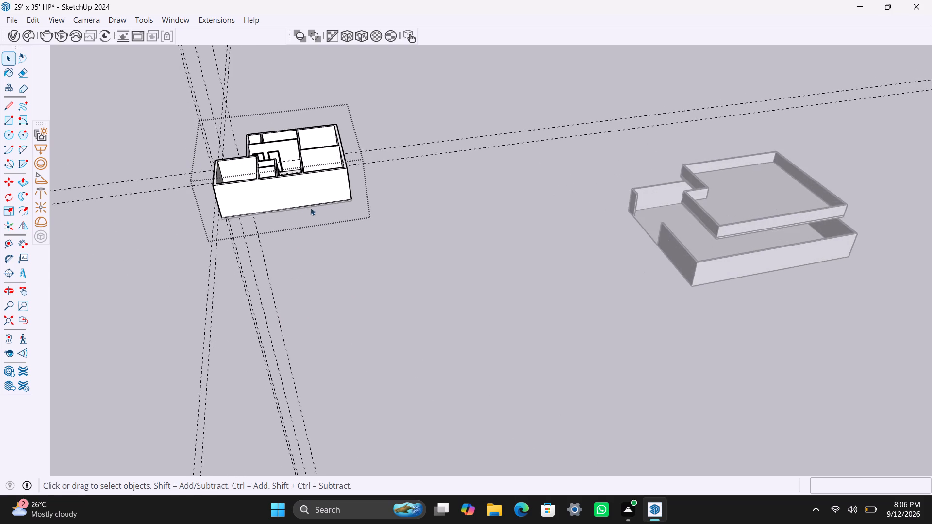
middle_drag(328, 219, 457, 276)
scroll(378, 260, up, 3)
middle_drag(379, 255, 311, 225)
scroll(320, 228, up, 2)
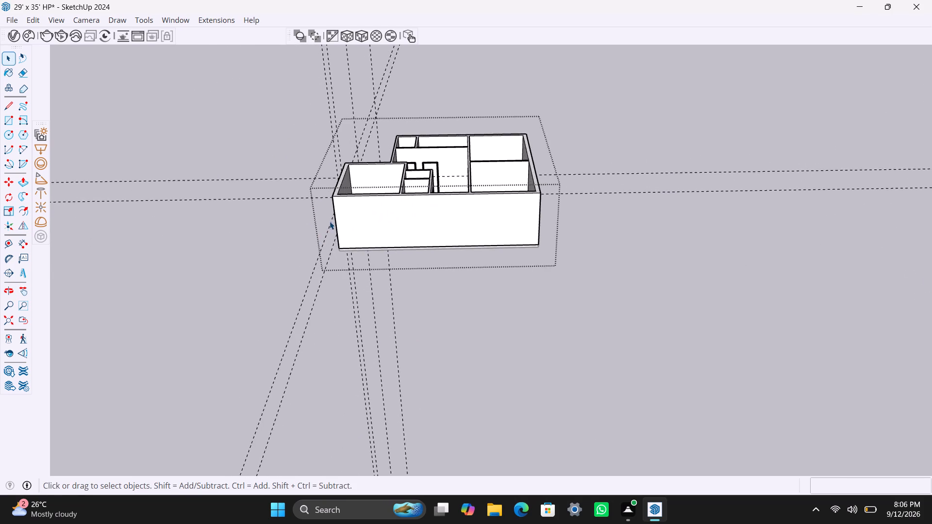
scroll(330, 221, up, 2)
key(t)
scroll(329, 215, up, 2)
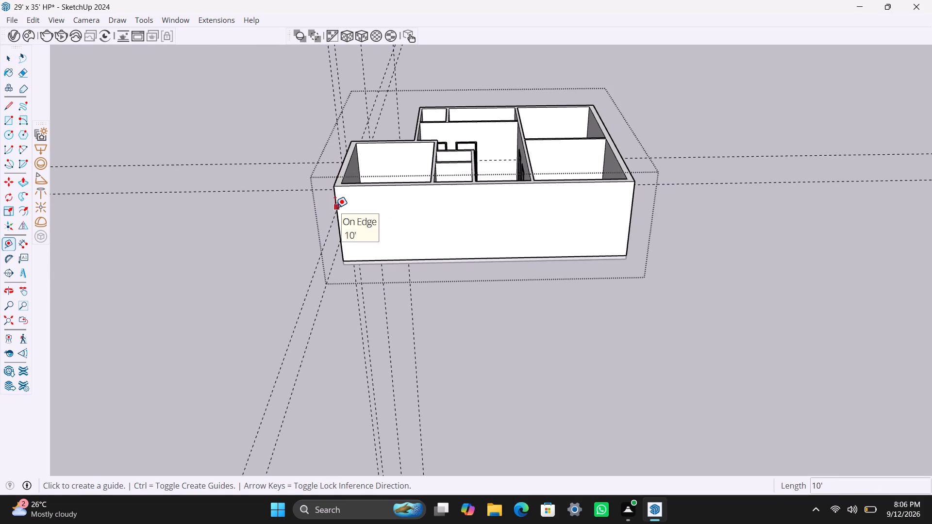
click(335, 208)
click(440, 197)
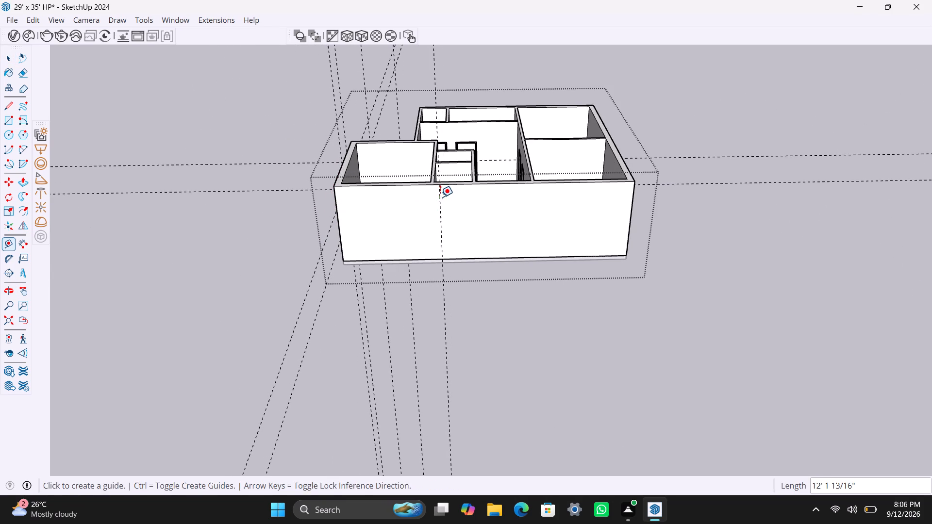
click(440, 201)
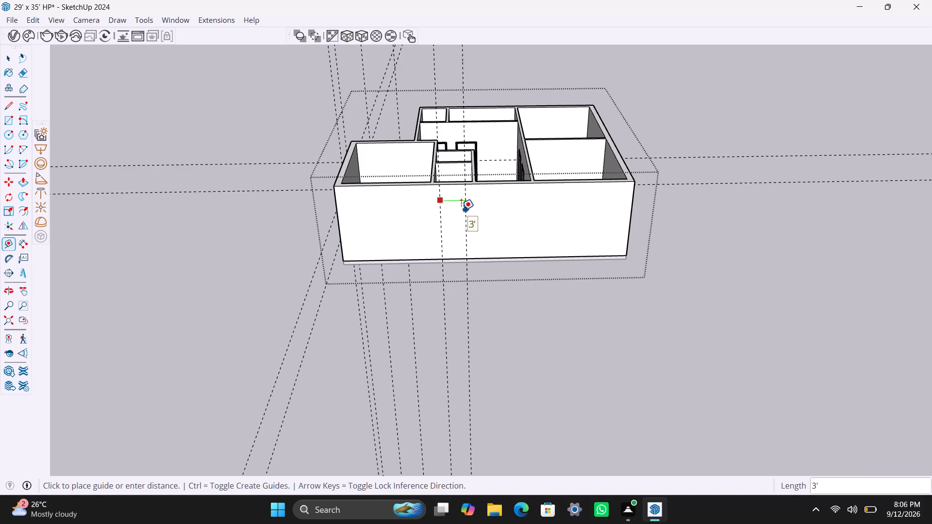
text(3')
key(Return)
key(space)
Add horizontal guides on the long side wall, one 3' below its top edge and another 4' below that guide.
key(t)
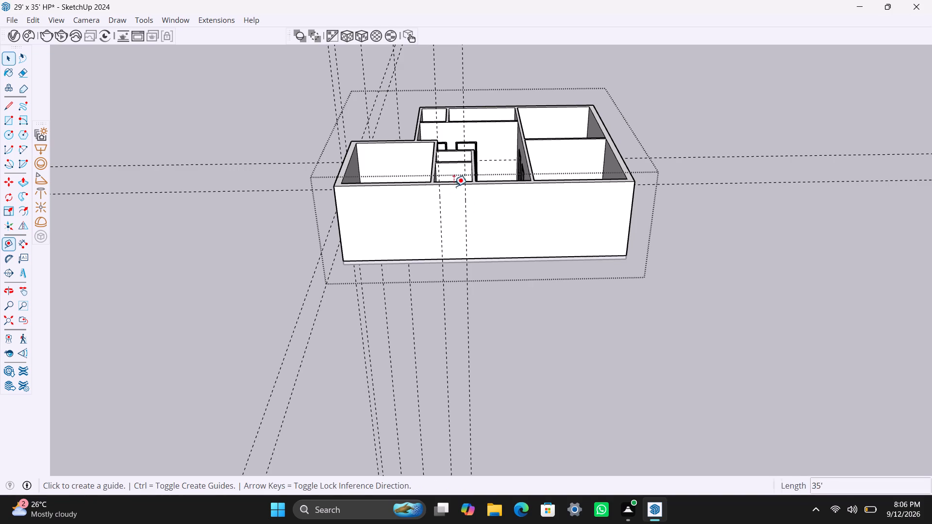
drag(455, 184, 454, 188)
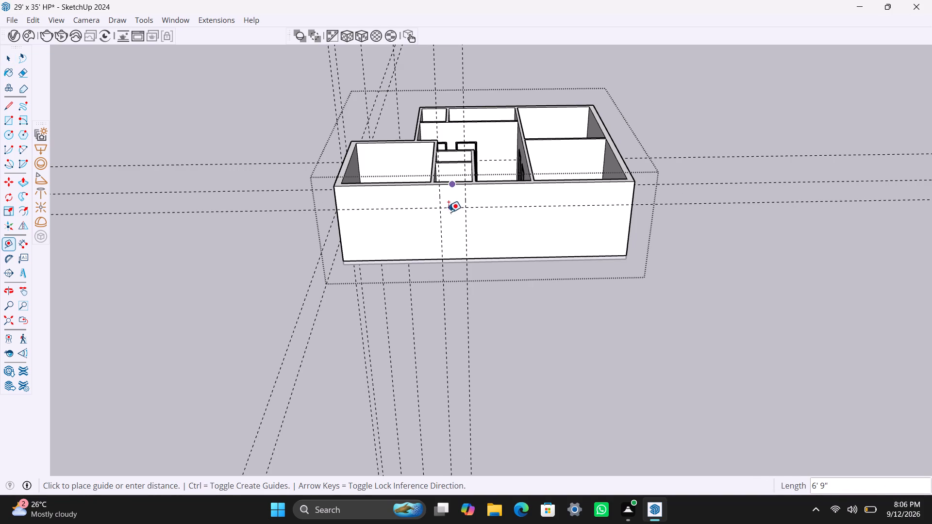
scroll(449, 214, up, 8)
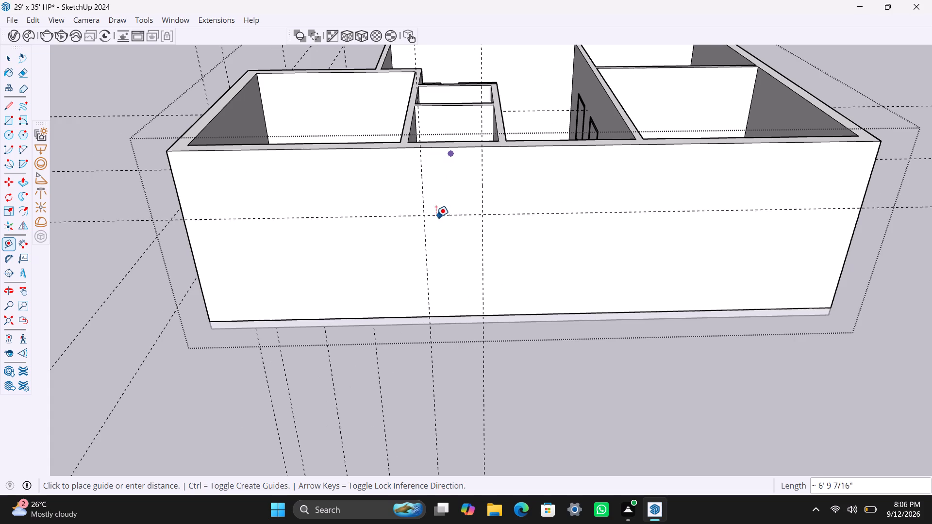
key(Escape)
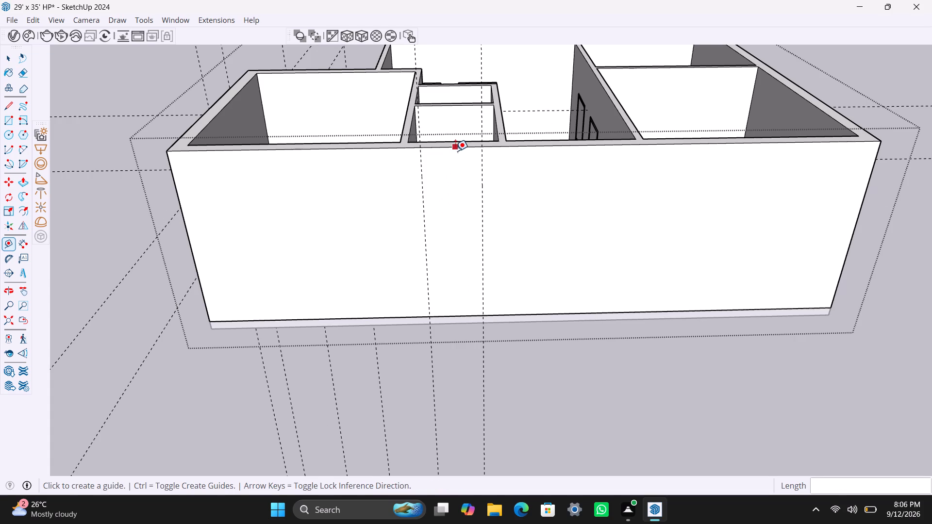
drag(455, 151, 453, 159)
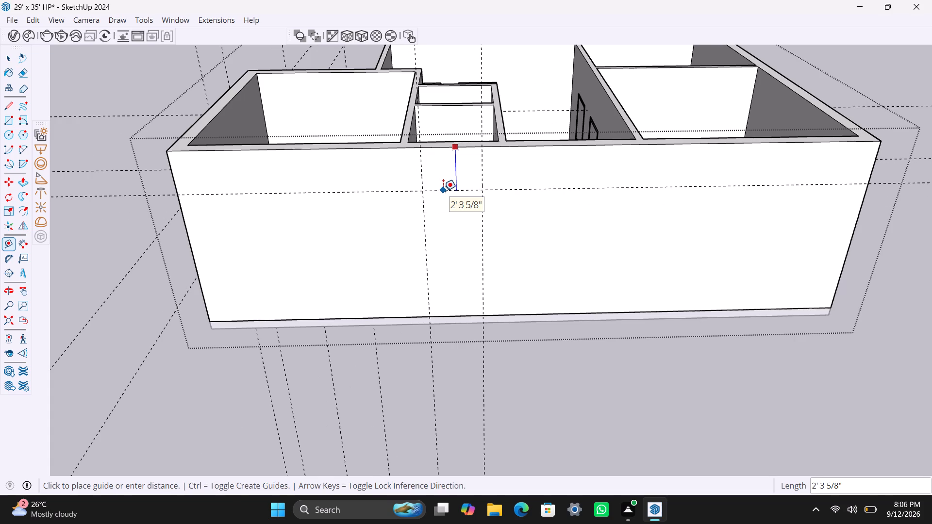
text(3')
key(Return)
click(449, 202)
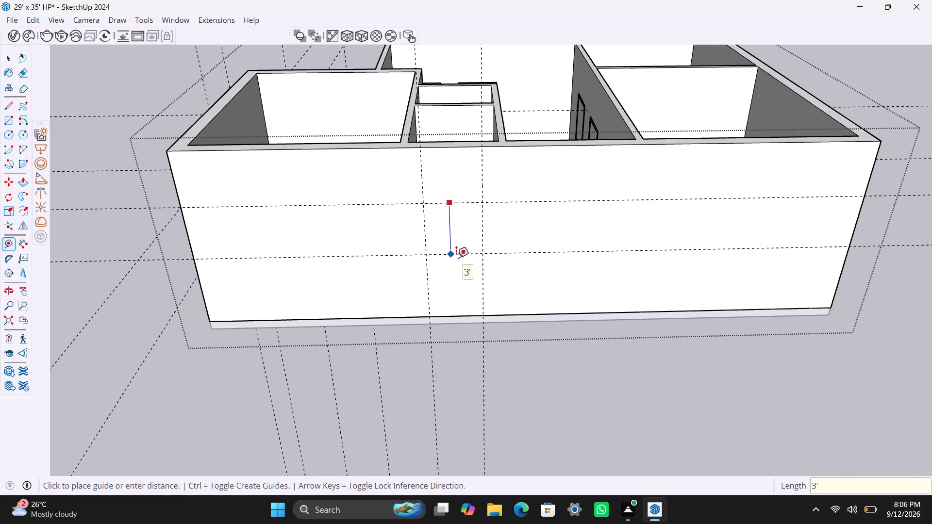
text(4')
key(Return)
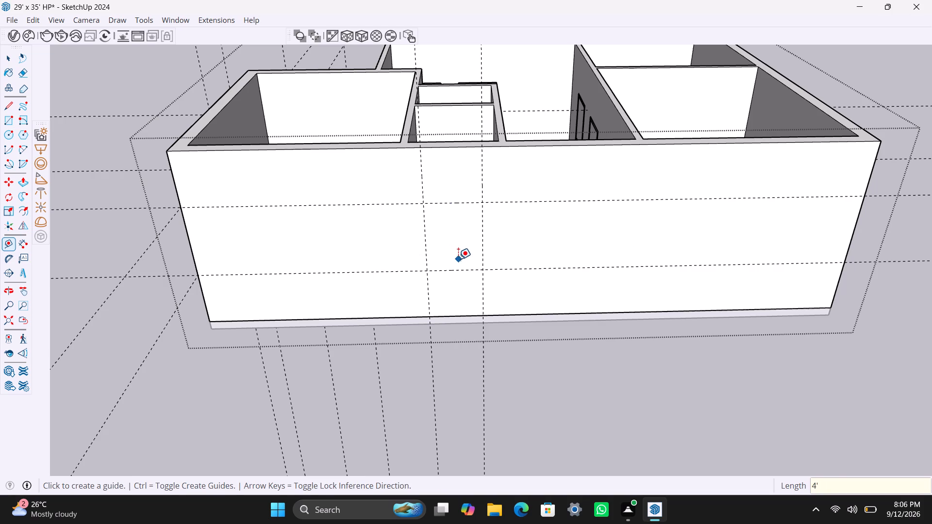
On the long side wall, place a vertical guide about 2' 5" past the 3' pair of vertical guides and another 4' beyond it.
click(482, 180)
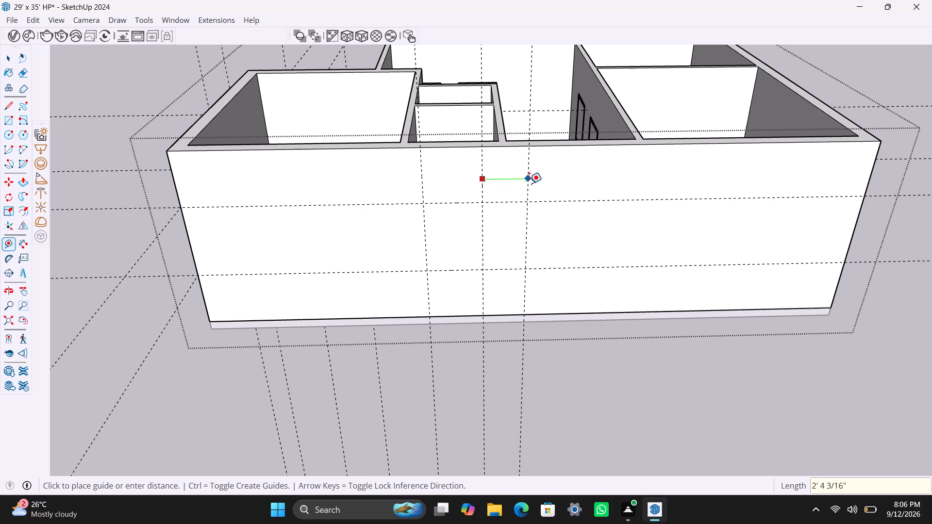
click(531, 182)
click(531, 176)
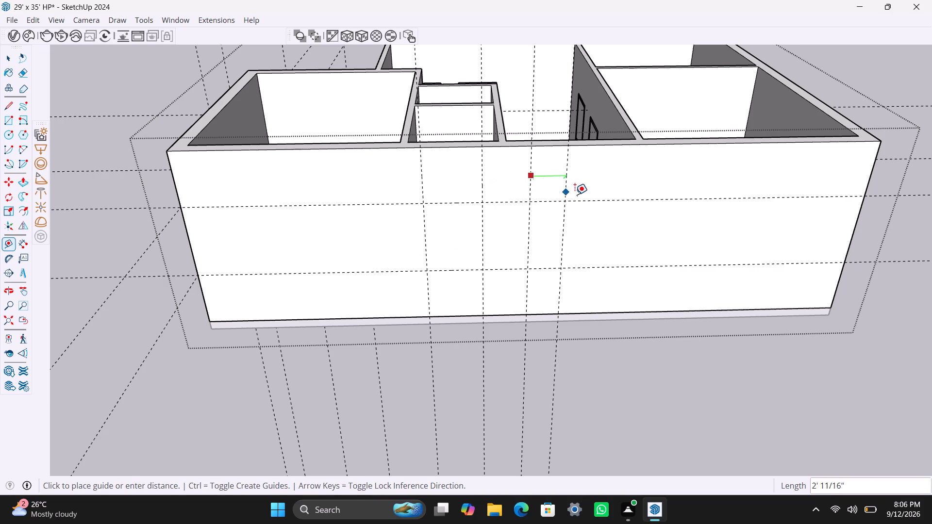
text(4')
key(Return)
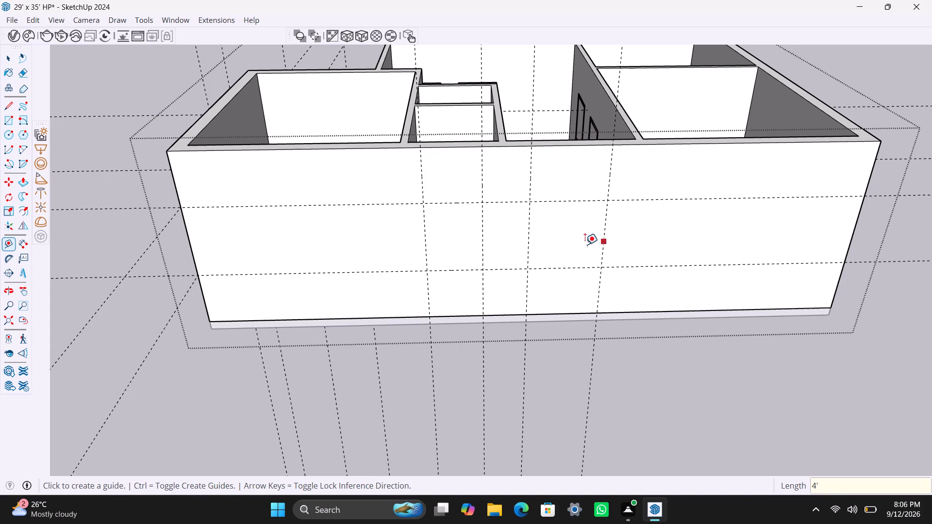
Add a horizontal guide 2' below the upper horizontal guide on the long side wall.
click(516, 200)
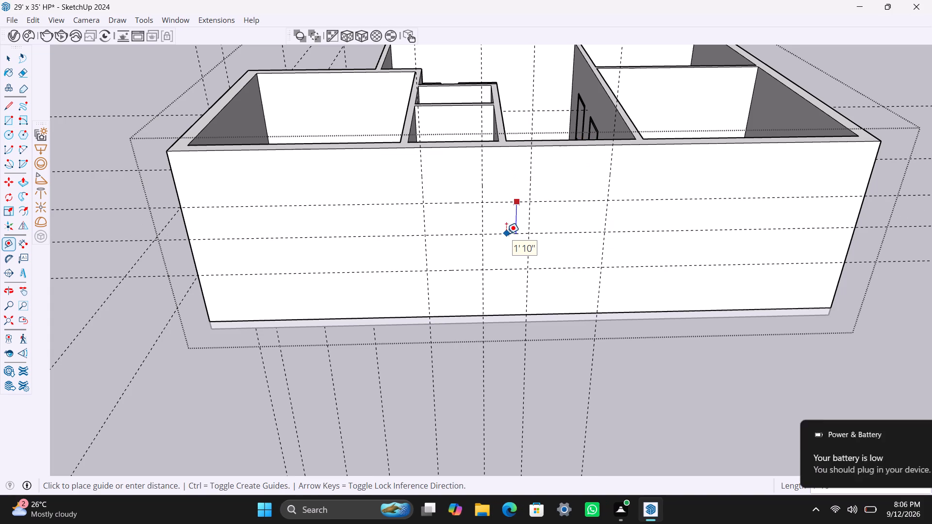
text(2')
key(Return)
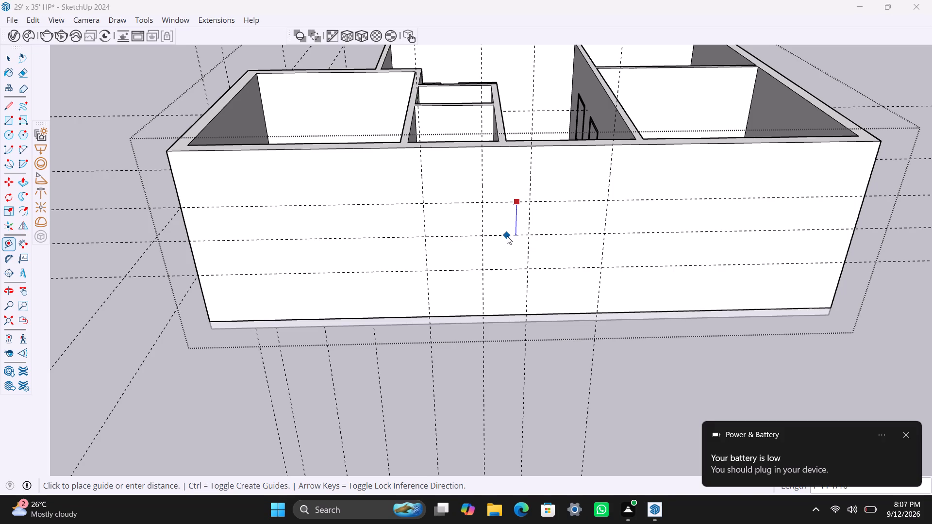
text(2')
key(Return)
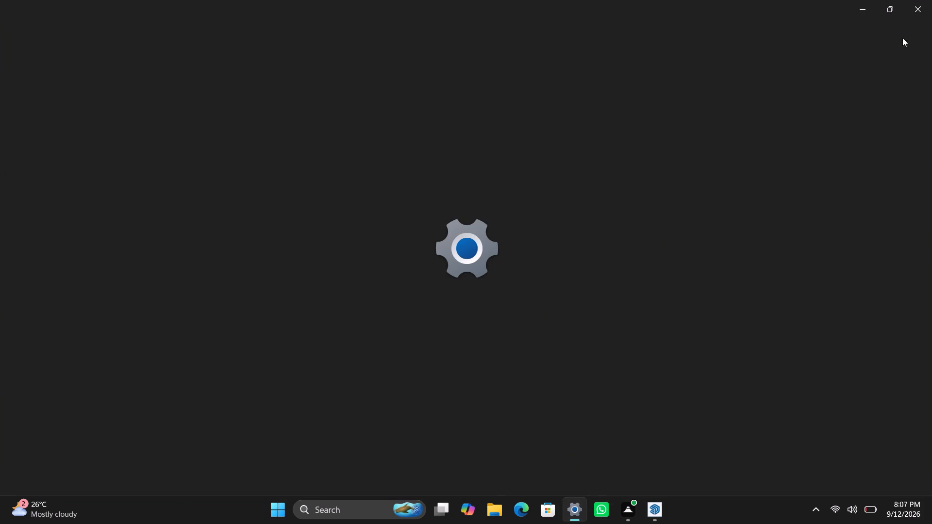
click(919, 14)
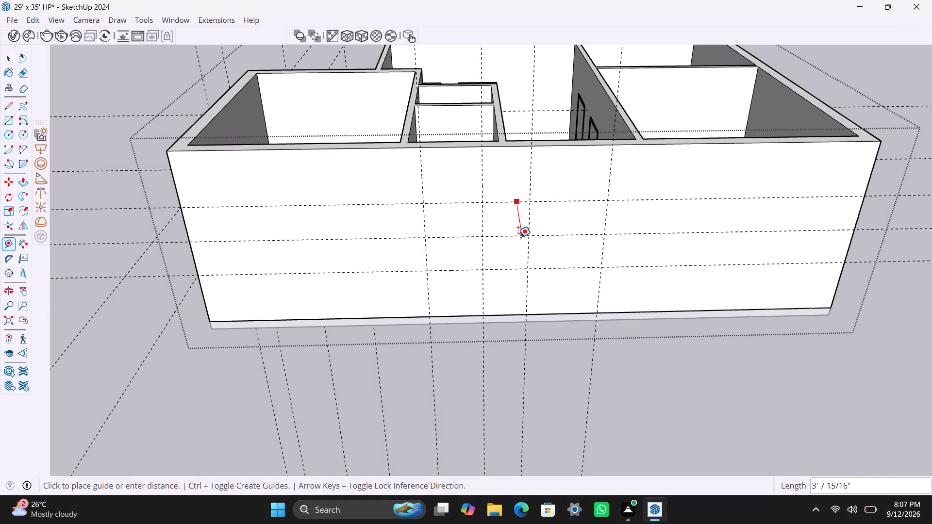
text(2')
key(Return)
key(space)
Place a further vertical guide on the long side wall toward the rear corner, and another 4' beyond it.
scroll(533, 243, down, 4)
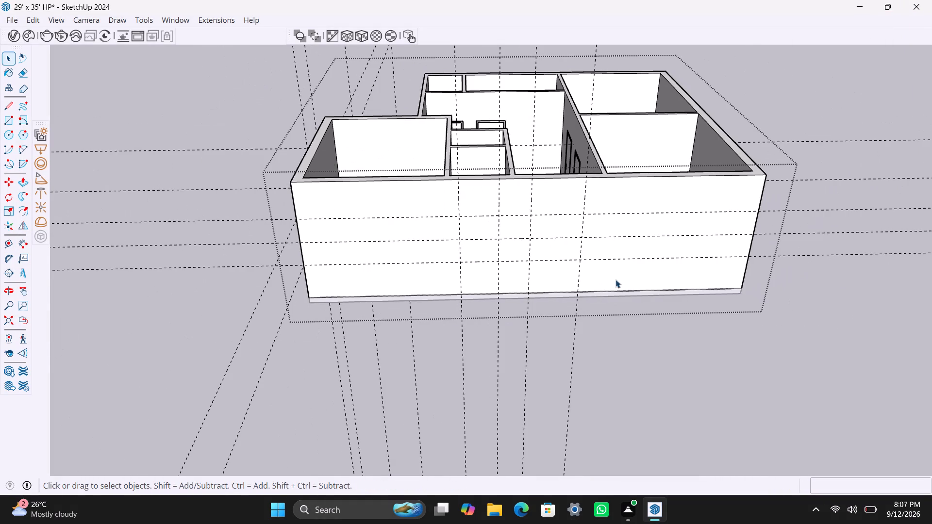
shift+middle_drag(629, 269, 575, 281)
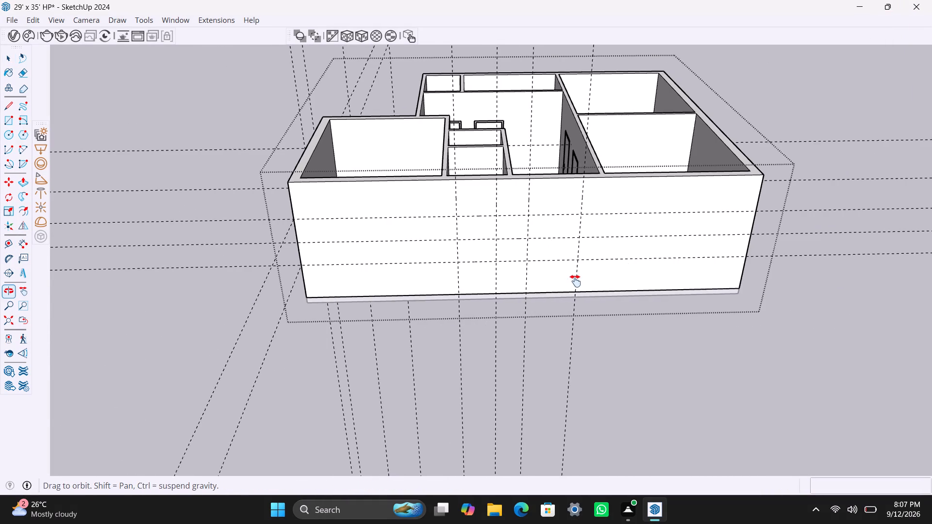
shift+middle_drag(575, 281, 489, 297)
key(t)
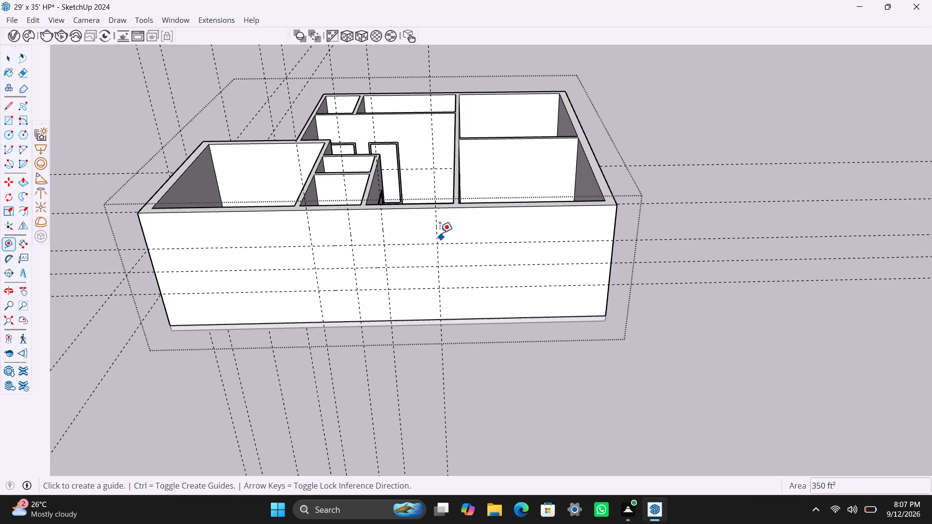
click(437, 226)
click(498, 234)
click(499, 233)
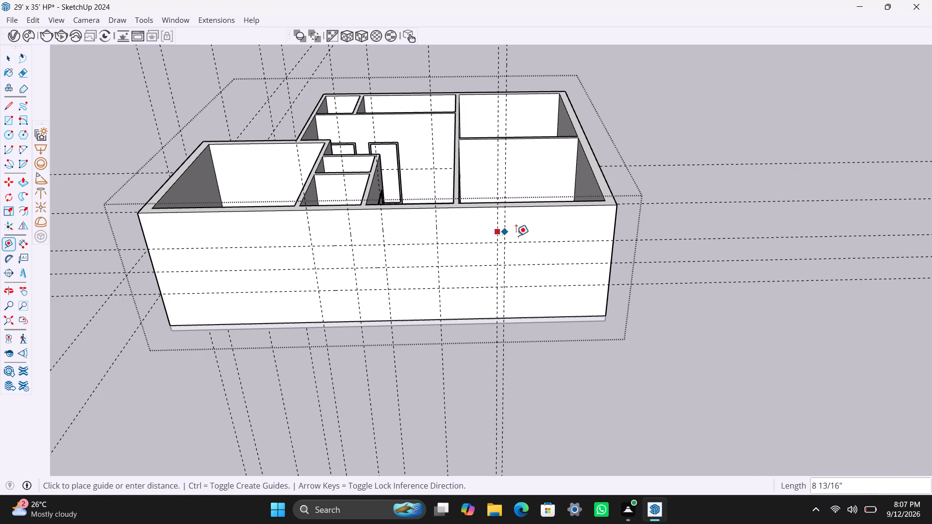
text(4')
key(Return)
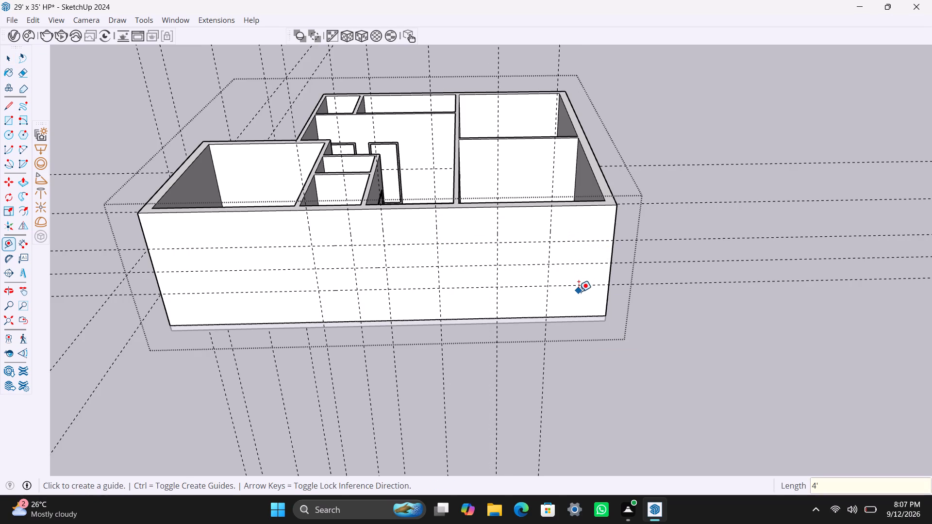
On the opposite side wall, place a vertical guide about 3' 9" from the rear corner and another 4' beyond it.
scroll(662, 292, down, 4)
middle_drag(767, 268, 216, 378)
scroll(615, 395, up, 2)
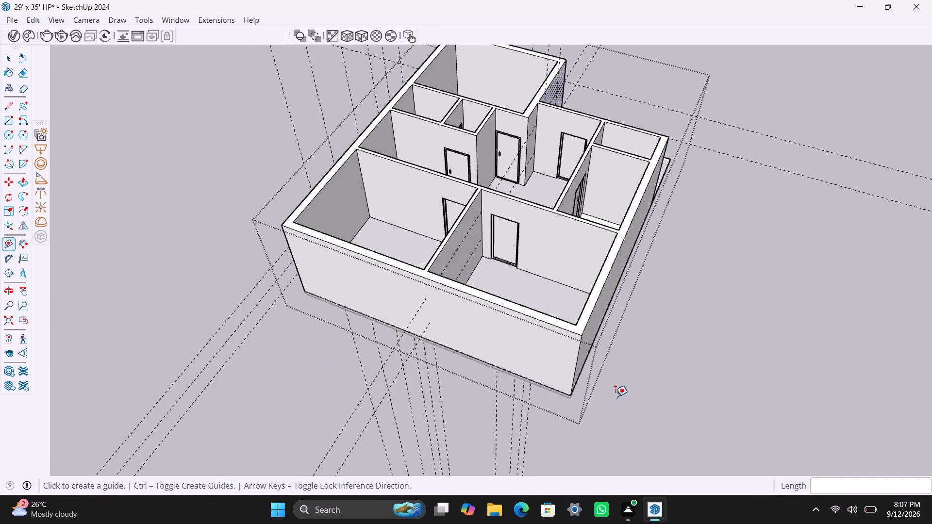
middle_drag(615, 397, 296, 363)
scroll(344, 336, up, 3)
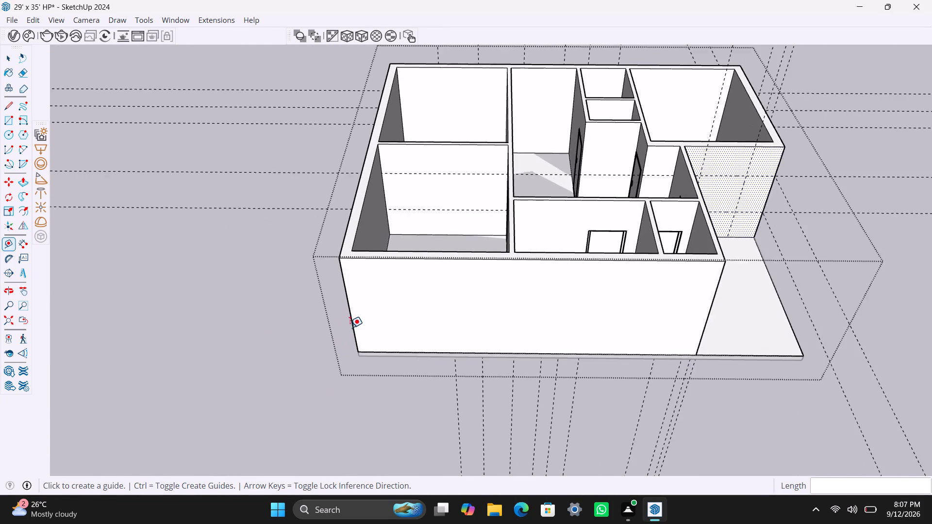
scroll(350, 327, up, 1)
click(350, 310)
click(410, 310)
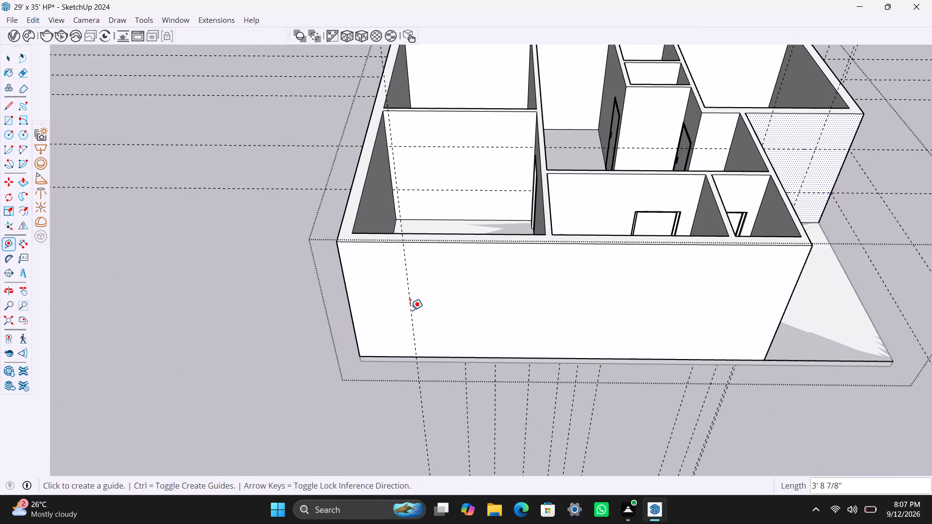
click(409, 307)
text(4')
key(Return)
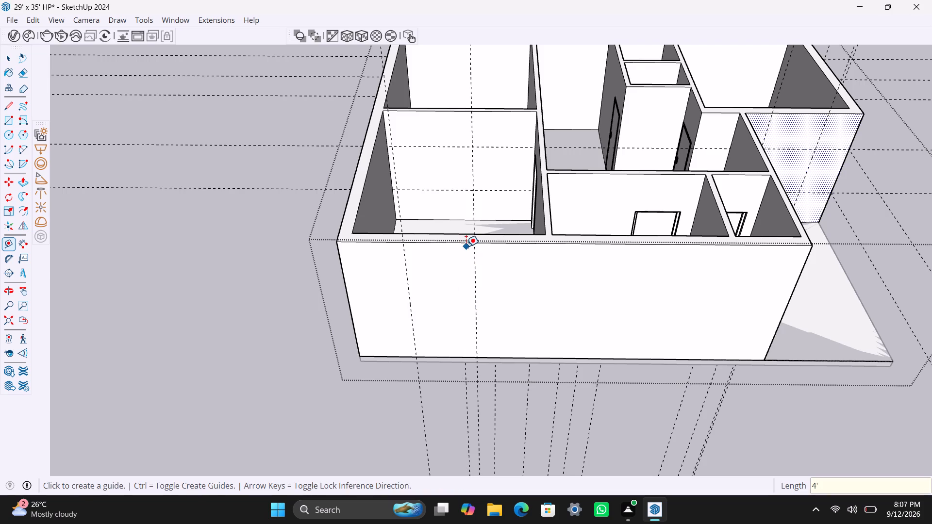
Add horizontal guides on this side wall, one 3' below its top edge and another 4' below that guide.
click(468, 244)
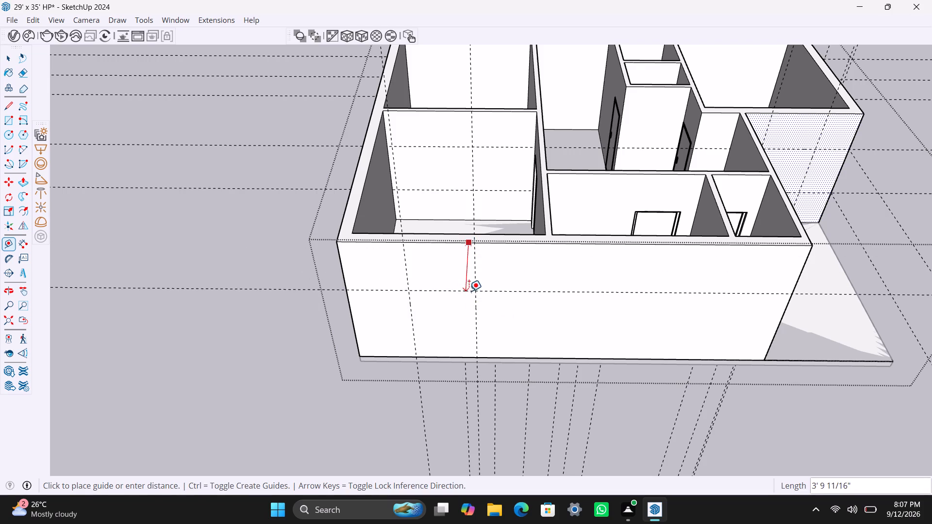
text(3')
key(Return)
click(467, 279)
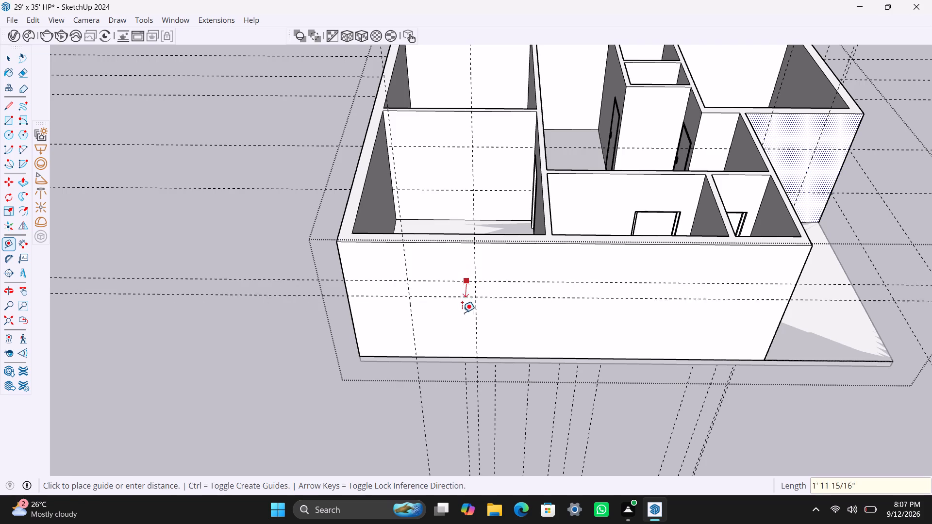
text(4')
key(Return)
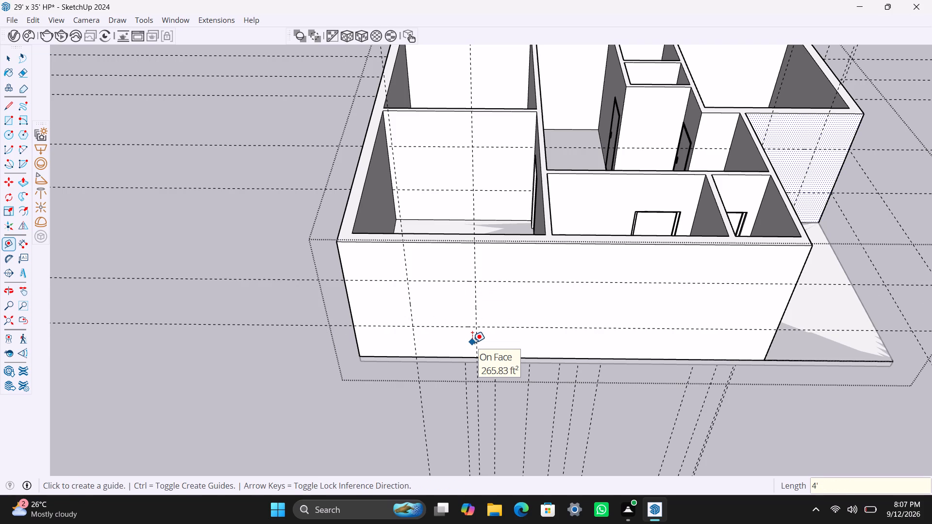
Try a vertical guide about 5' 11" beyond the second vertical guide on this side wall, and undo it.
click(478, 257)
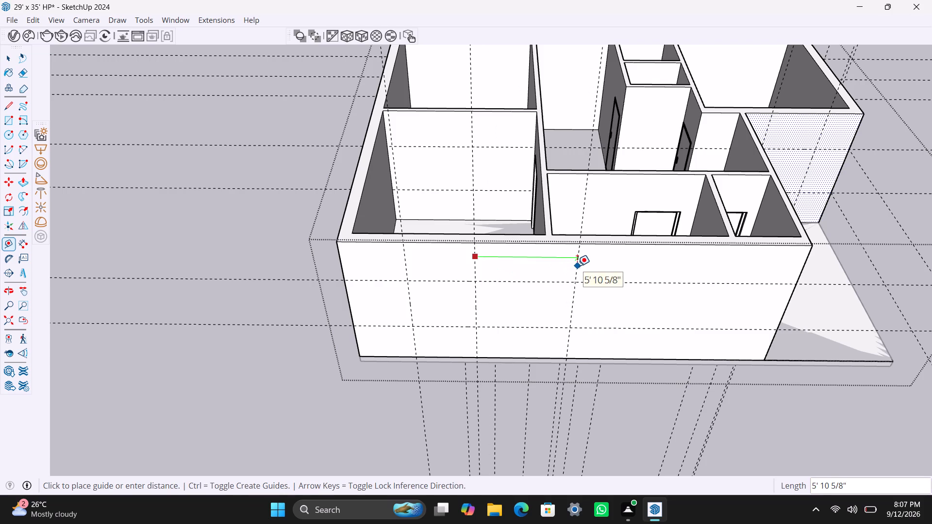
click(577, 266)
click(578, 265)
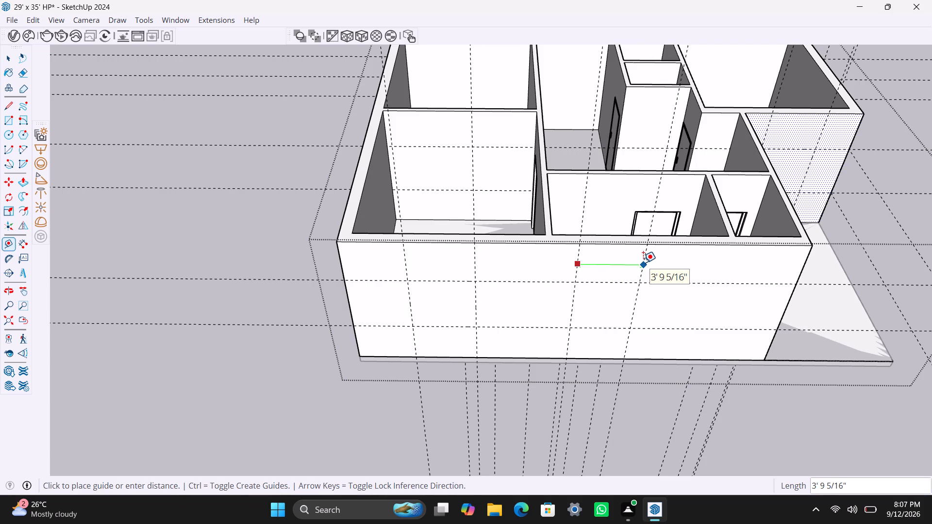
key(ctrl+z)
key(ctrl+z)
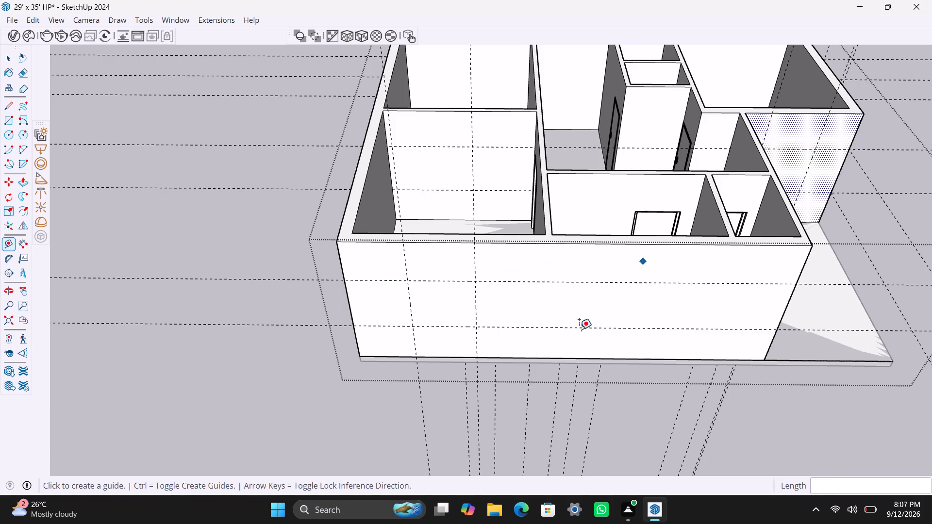
Place a third vertical guide on this side wall toward the porch end, and another 4' beyond it.
click(472, 260)
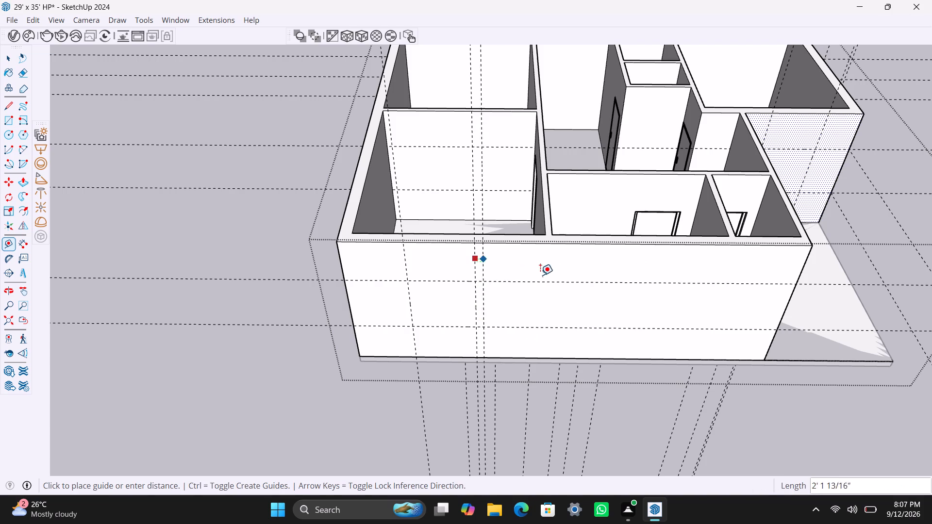
click(599, 270)
click(598, 264)
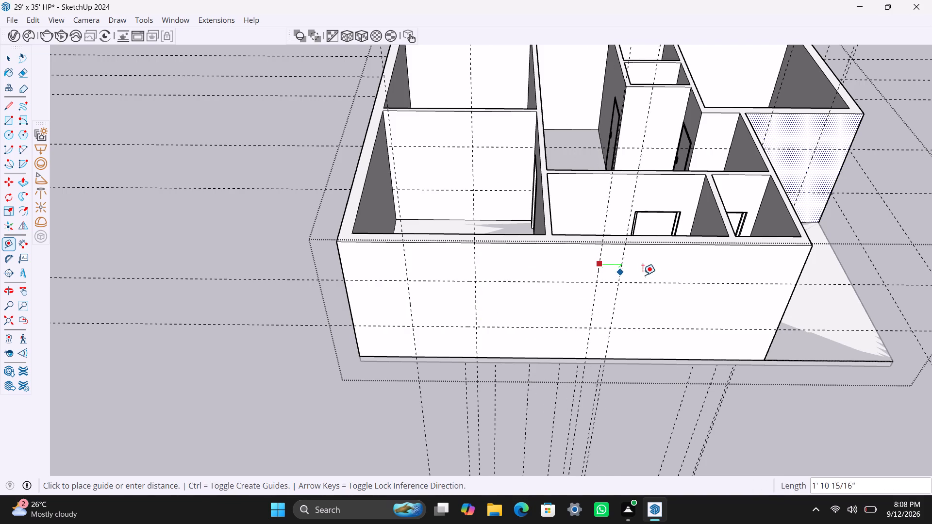
text(4')
key(Return)
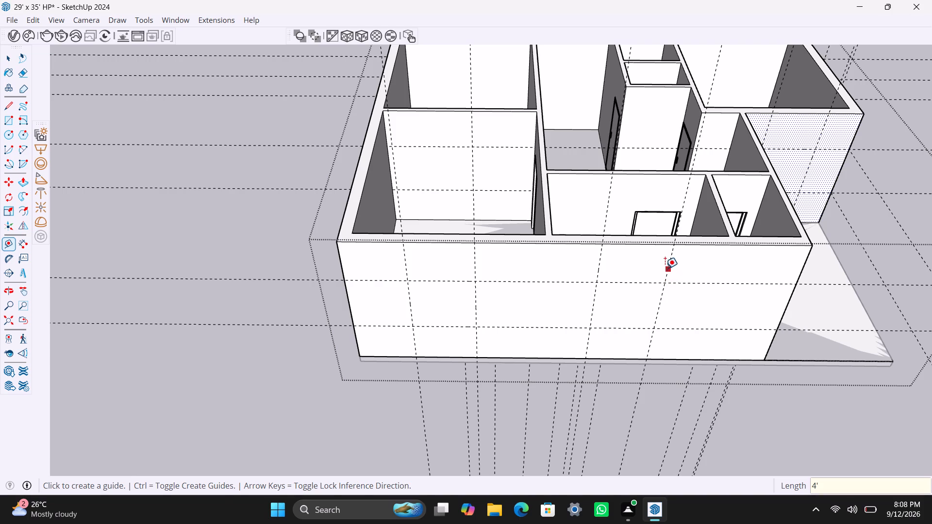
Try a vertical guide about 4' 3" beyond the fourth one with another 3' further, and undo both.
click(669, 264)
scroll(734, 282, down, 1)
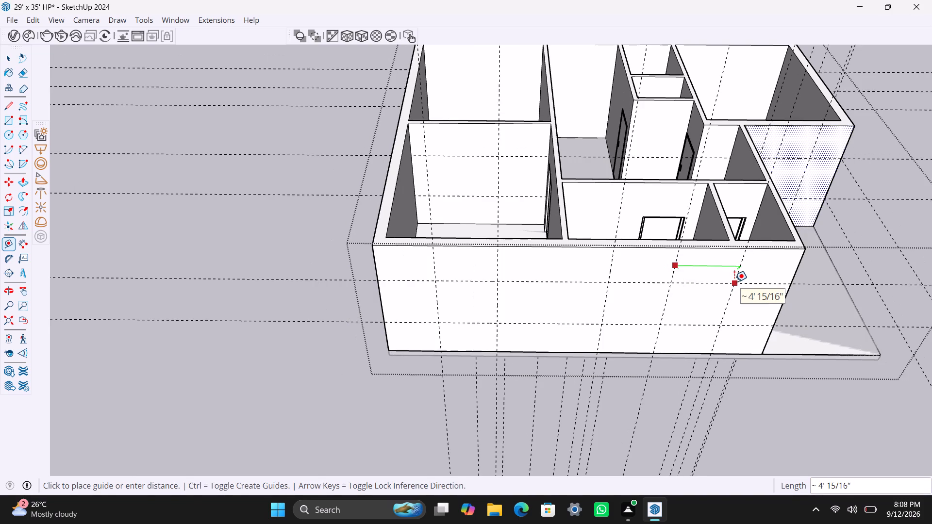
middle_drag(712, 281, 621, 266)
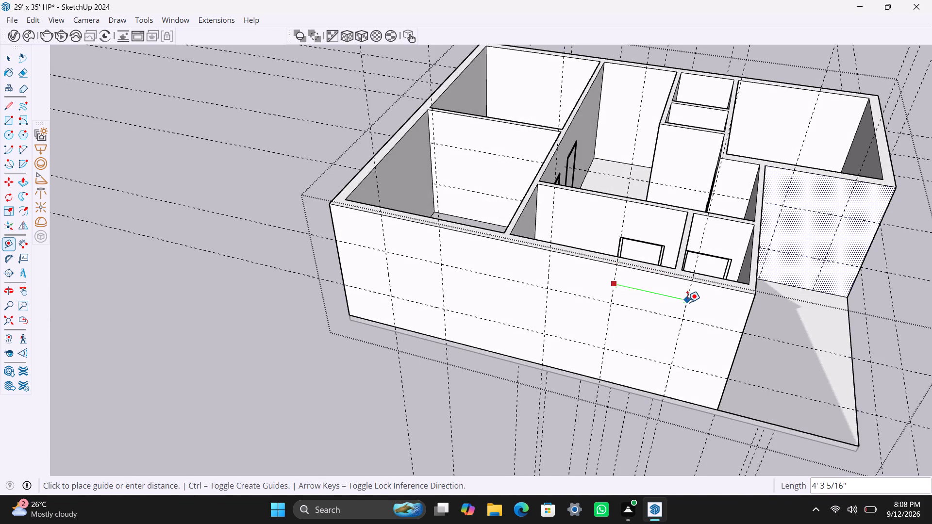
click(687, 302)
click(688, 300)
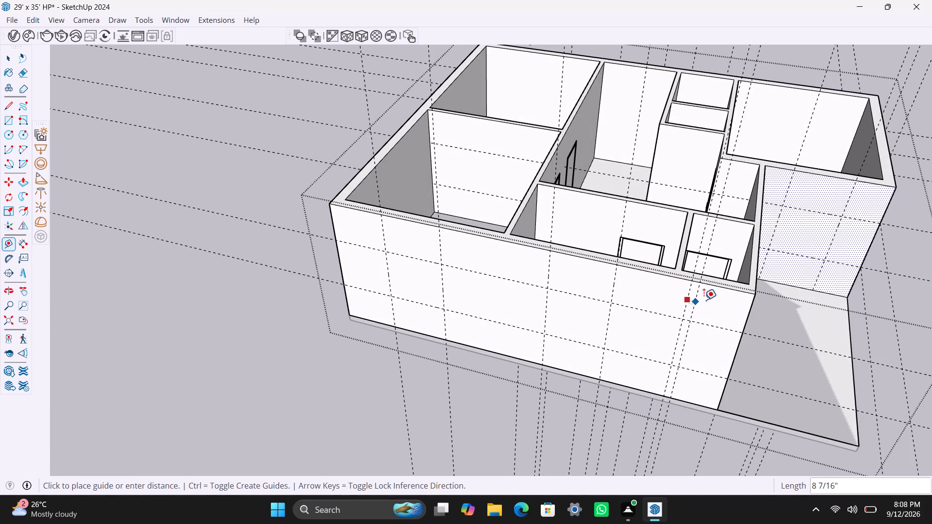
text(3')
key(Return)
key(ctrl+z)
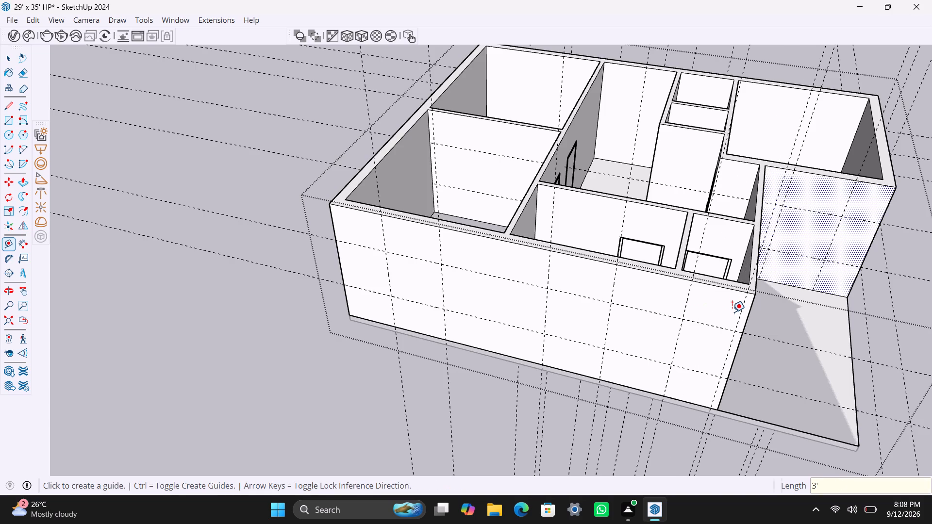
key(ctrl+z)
Place a vertical guide about 4' 2" beyond the fourth one on this side wall, and another 3' further toward the porch.
click(616, 281)
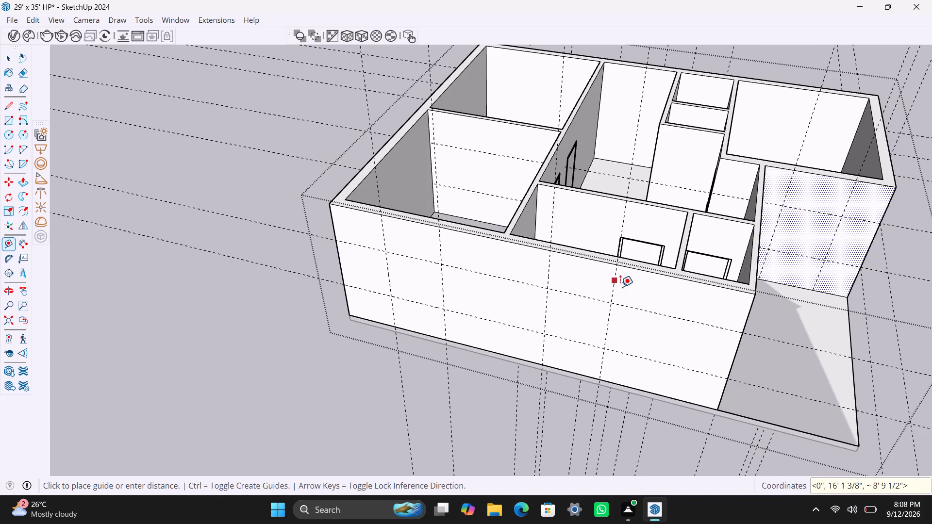
click(687, 289)
click(687, 296)
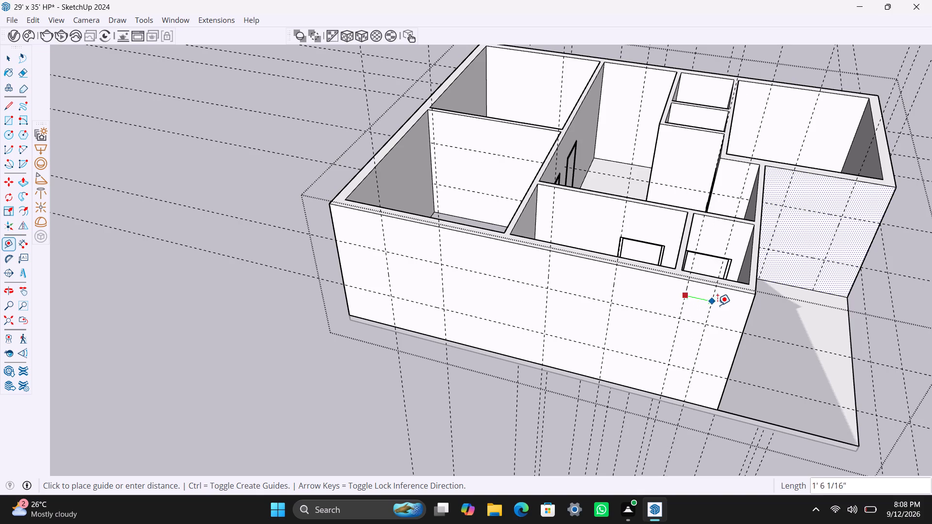
text(3')
key(Return)
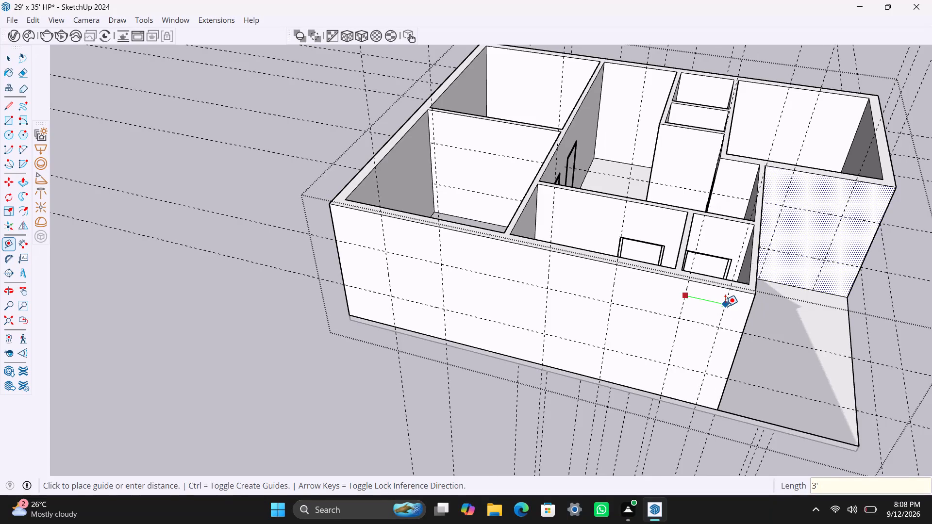
scroll(713, 328, up, 2)
middle_drag(713, 328, 713, 327)
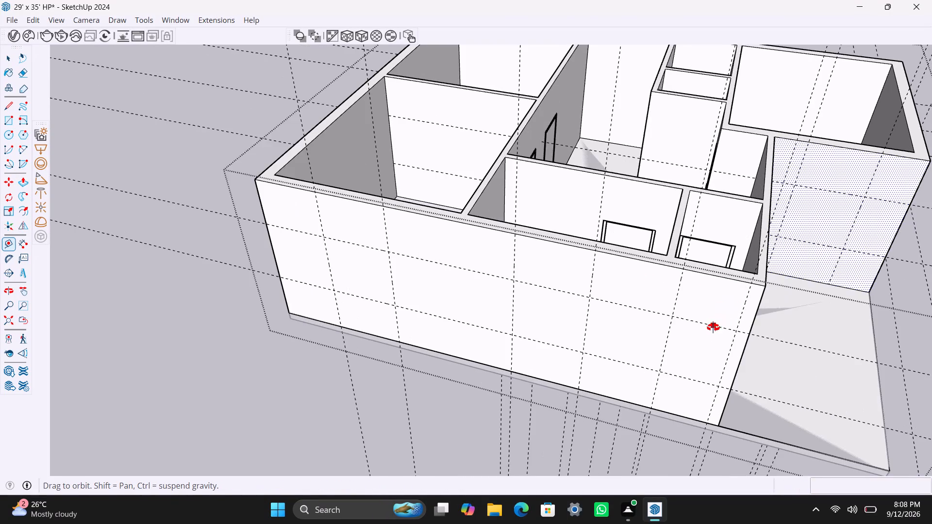
Undo the last two vertical guides placed toward the porch end of this side wall.
middle_drag(713, 327, 701, 295)
key(ctrl+z)
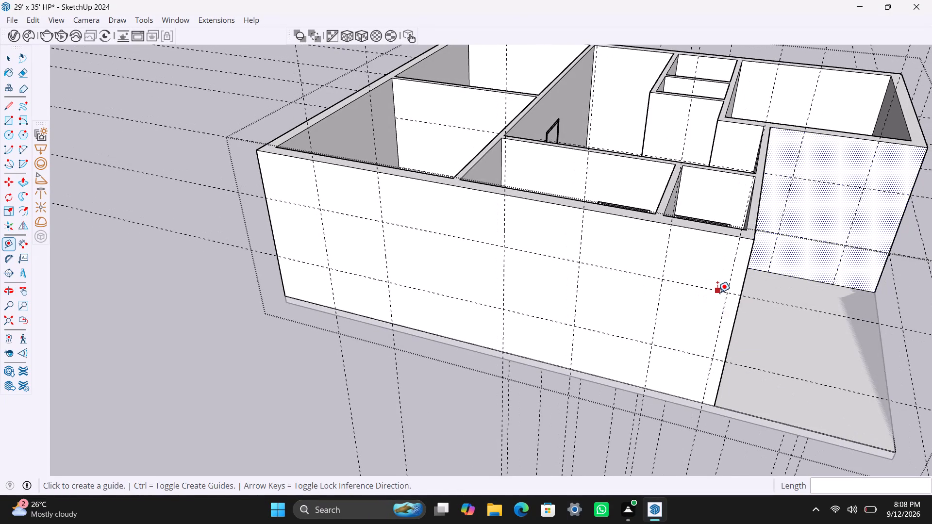
key(ctrl+z)
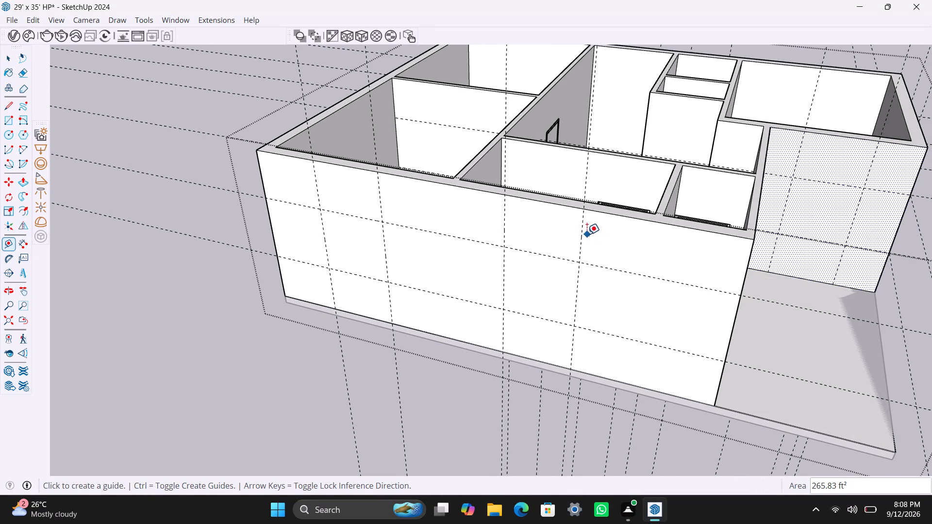
Place a vertical guide about 3' 11" beyond the fourth one on this side wall, and another 3' further toward the porch.
click(585, 232)
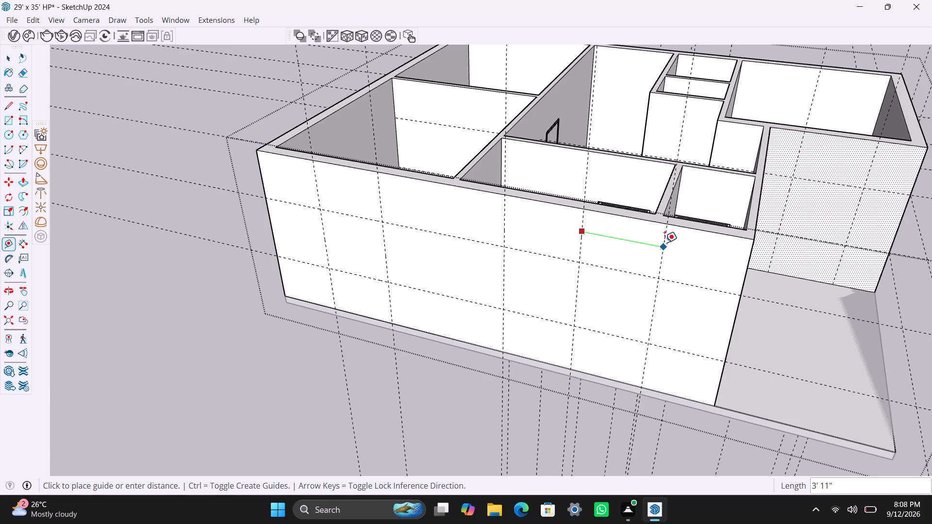
click(665, 243)
click(665, 242)
text(3')
key(Return)
key(space)
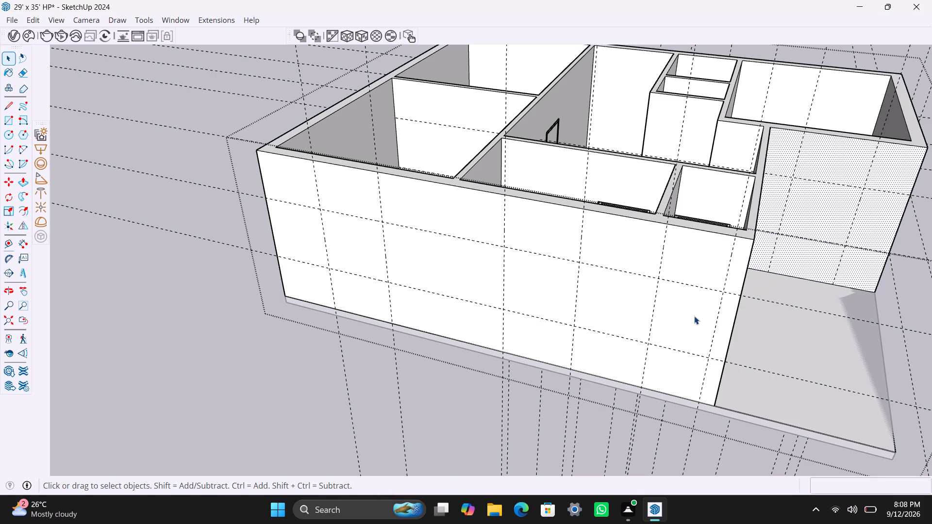
Draw a rectangle 4' high and 3' wide between the guides at the porch end of this side wall.
scroll(667, 345, down, 3)
middle_drag(757, 335, 562, 308)
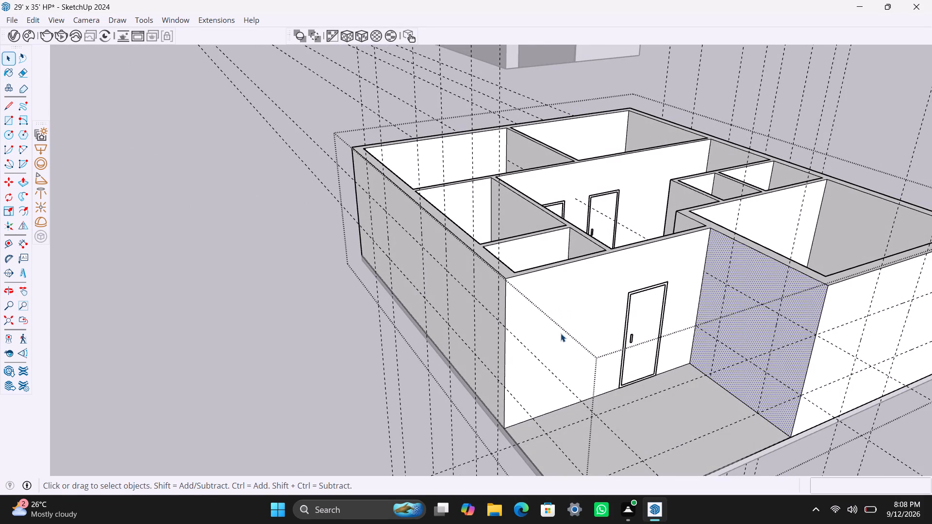
scroll(546, 332, up, 1)
middle_drag(479, 349, 687, 380)
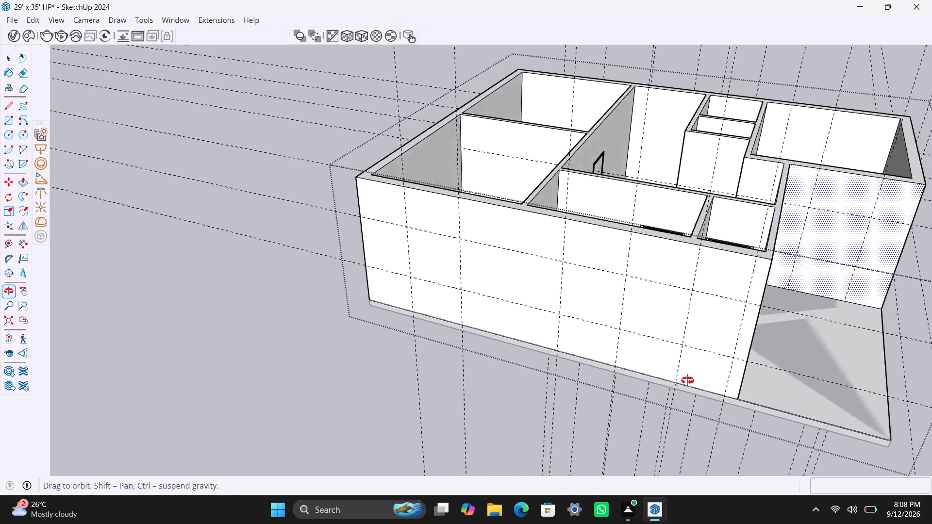
middle_drag(687, 380, 757, 386)
scroll(727, 308, up, 2)
click(717, 278)
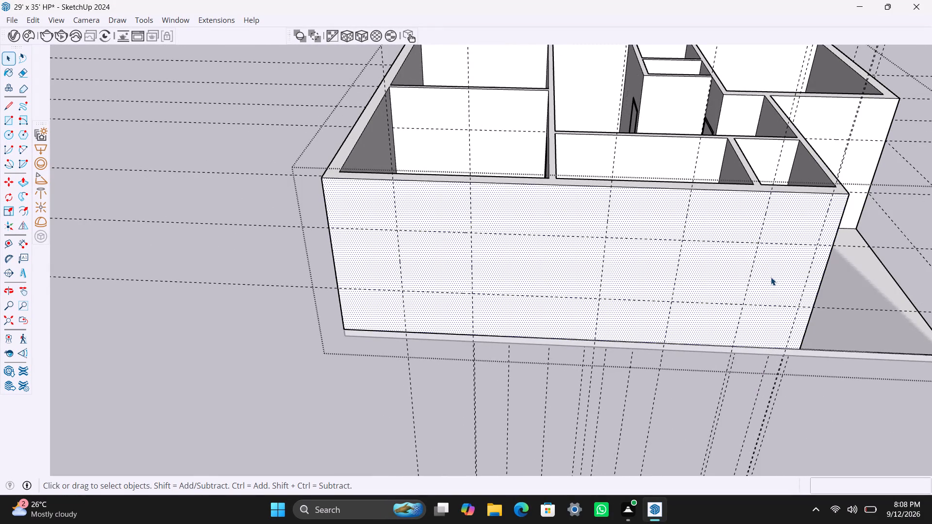
scroll(771, 277, down, 1)
shift+middle_drag(769, 277, 672, 308)
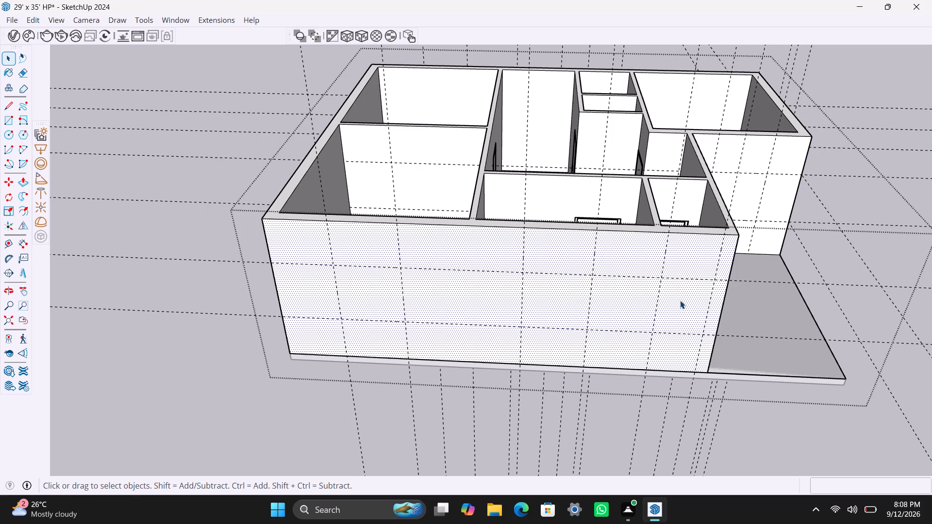
scroll(676, 300, up, 1)
key(r)
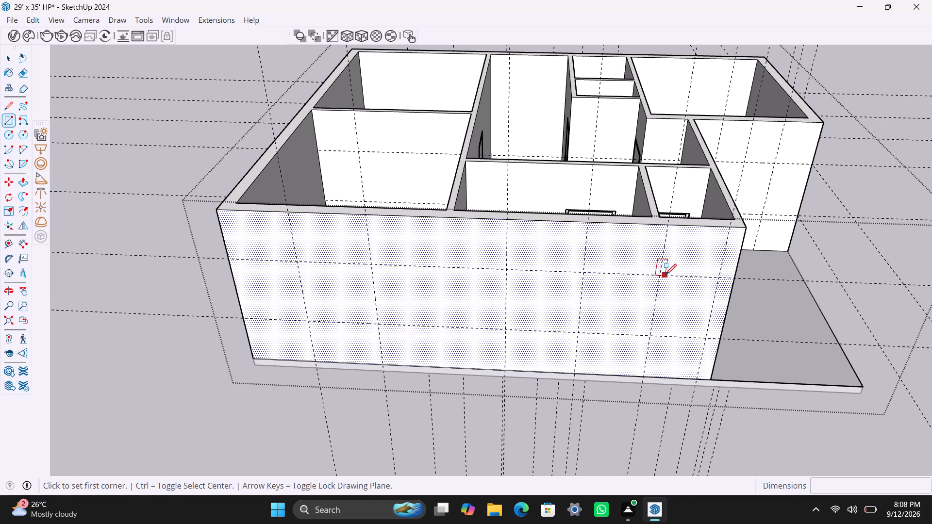
drag(661, 275, 662, 282)
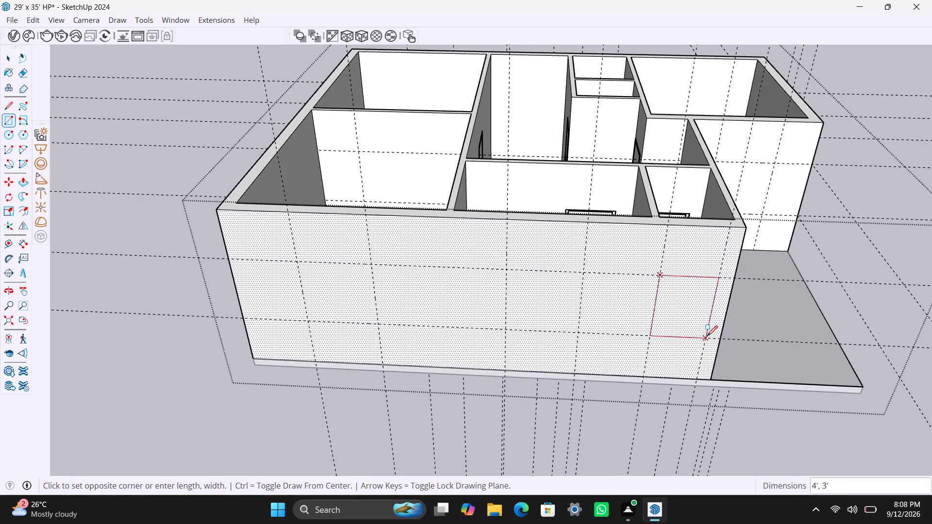
click(707, 336)
key(space)
Push the porch-end rectangle through the full thickness of the side wall to cut a window opening.
click(684, 302)
key(p)
click(684, 305)
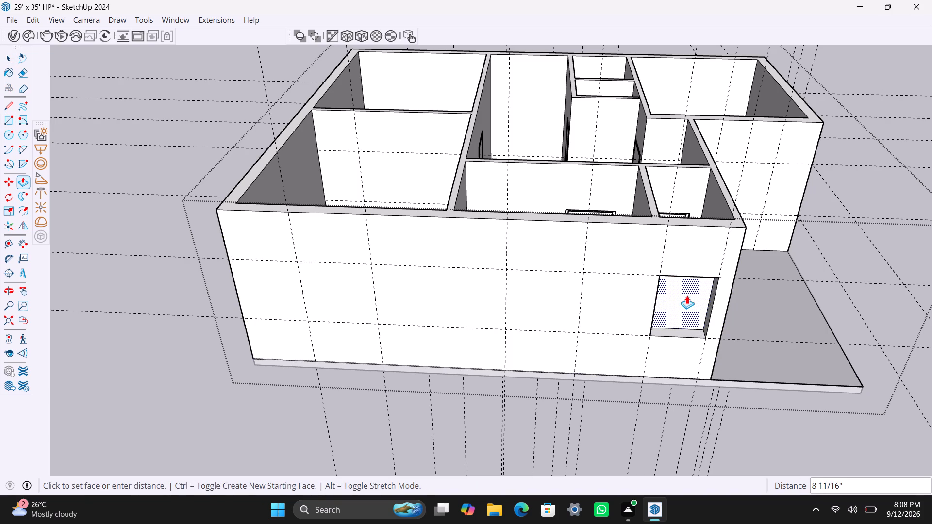
scroll(687, 295, down, 1)
click(687, 295)
key(space)
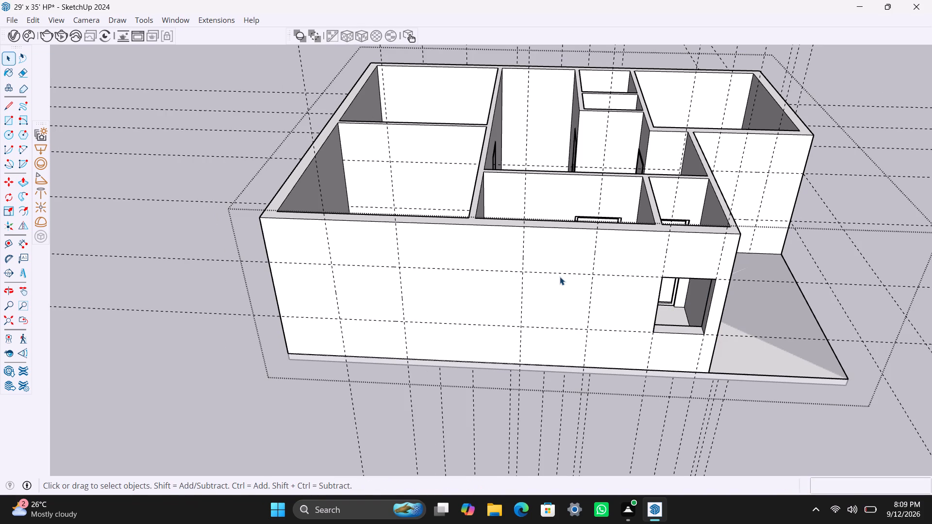
Draw a rectangle between the third and fourth vertical guides on this side wall and push it 9" through as a window opening.
key(r)
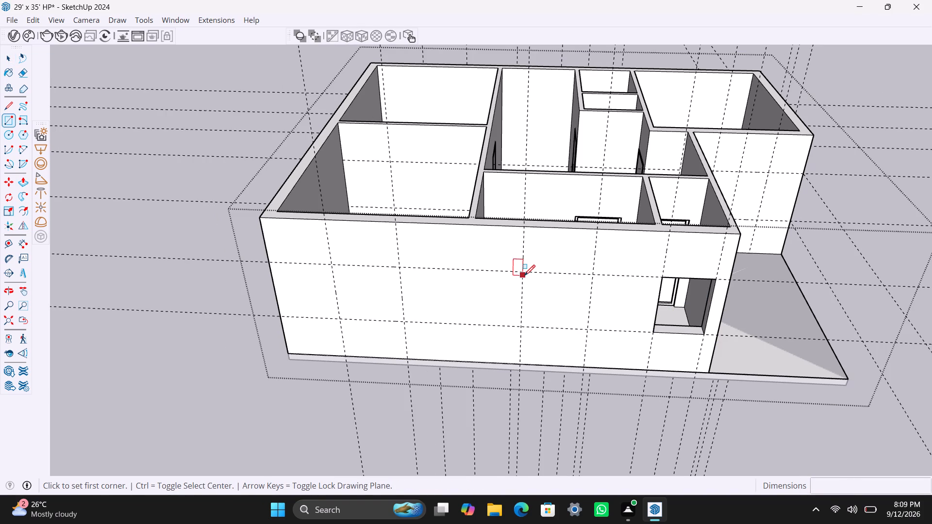
click(524, 270)
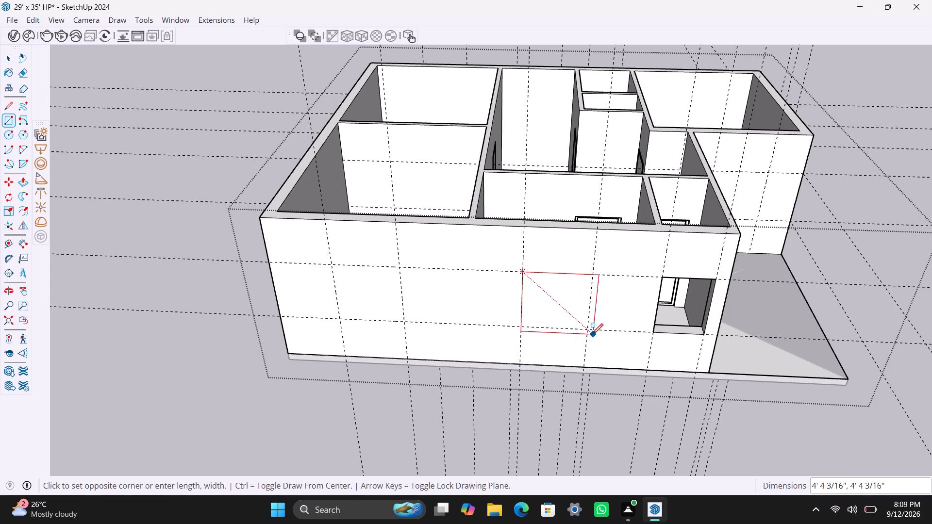
click(588, 330)
key(space)
click(579, 305)
key(p)
click(579, 305)
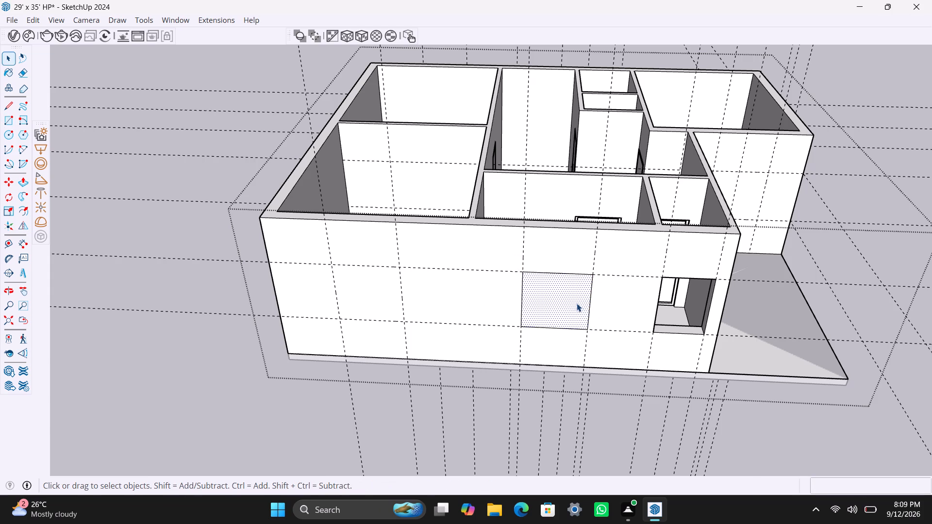
click(572, 303)
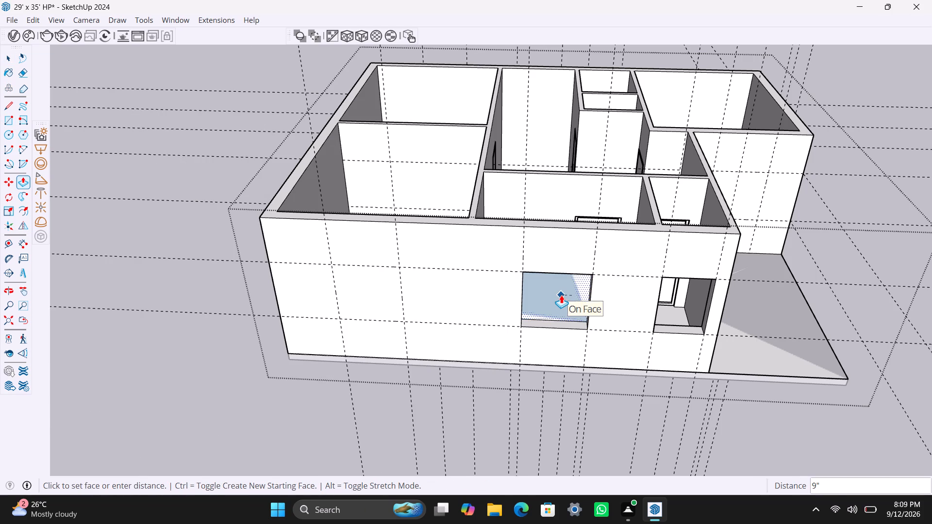
click(561, 295)
Draw a rectangle between the first two vertical guides near the rear end of this side wall and push it 9" through.
scroll(431, 306, down, 2)
middle_drag(441, 306, 530, 356)
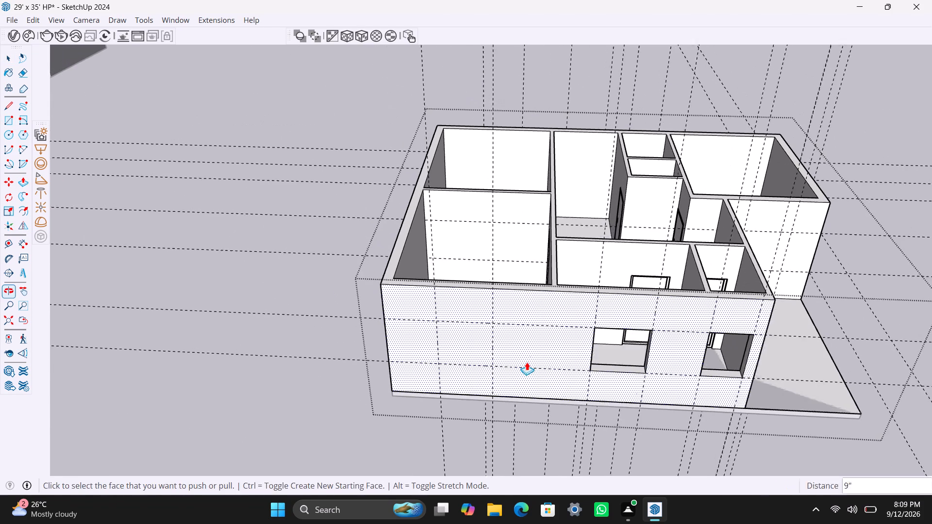
key(space)
key(r)
drag(440, 322, 441, 327)
click(498, 369)
key(space)
click(471, 354)
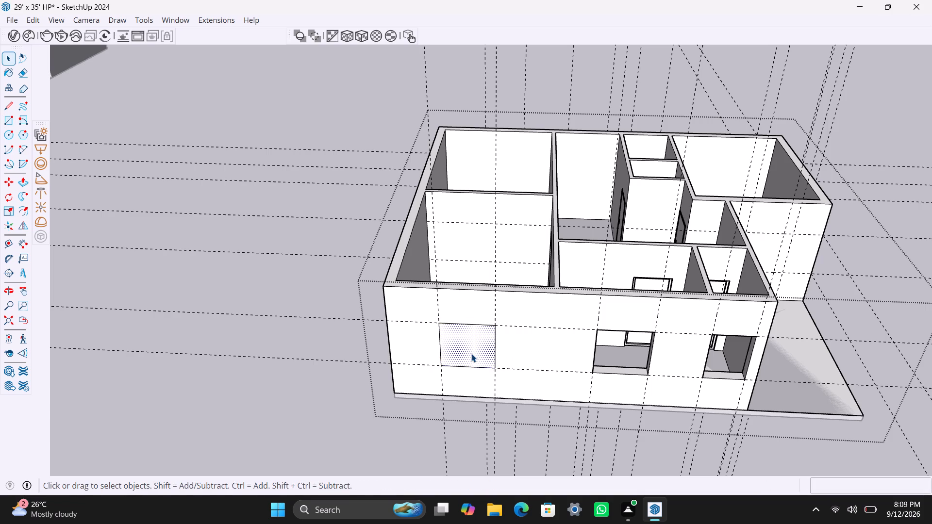
key(p)
click(471, 354)
click(466, 340)
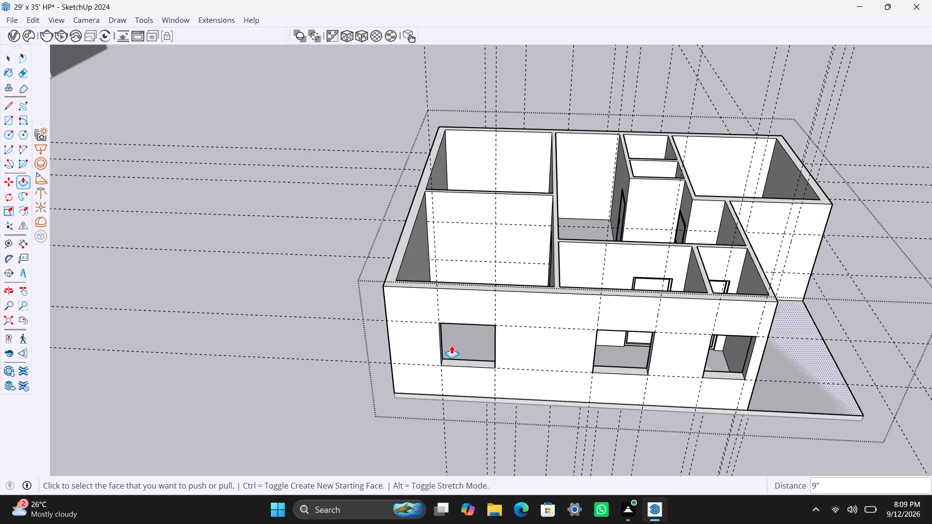
Draw a rectangle about 4' by 4' between the guides near the rear end of the opposite side wall.
scroll(443, 350, down, 4)
middle_drag(355, 368, 684, 389)
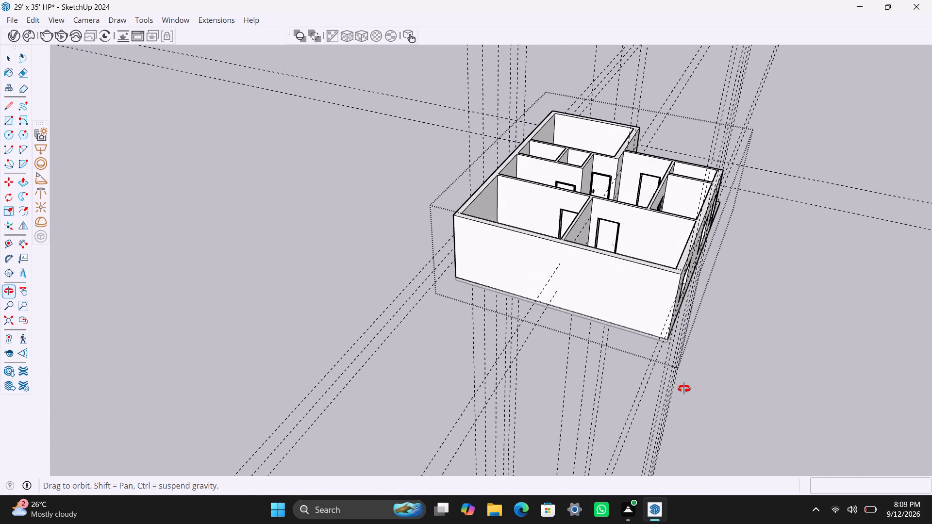
middle_drag(684, 389, 498, 367)
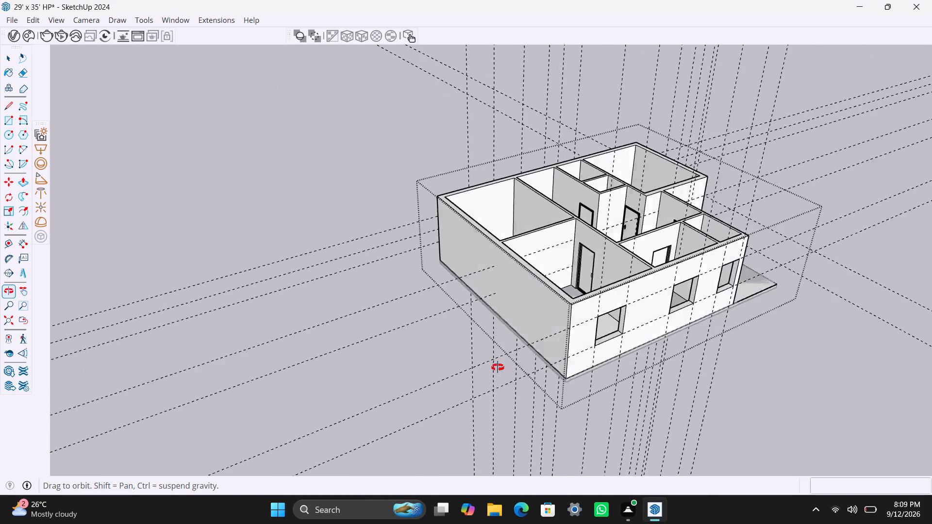
middle_drag(498, 367, 931, 344)
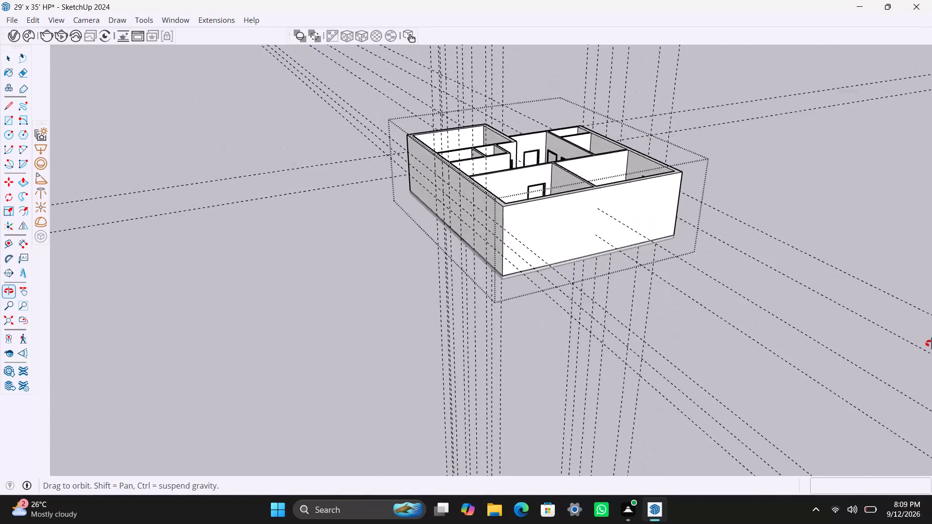
middle_drag(931, 344, 931, 339)
scroll(468, 240, up, 3)
middle_drag(480, 270, 764, 338)
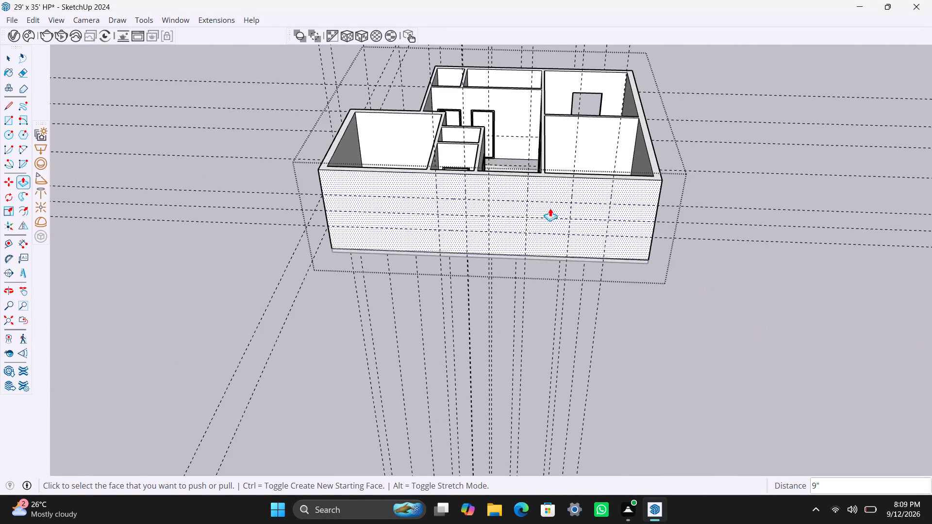
scroll(575, 183, up, 5)
key(r)
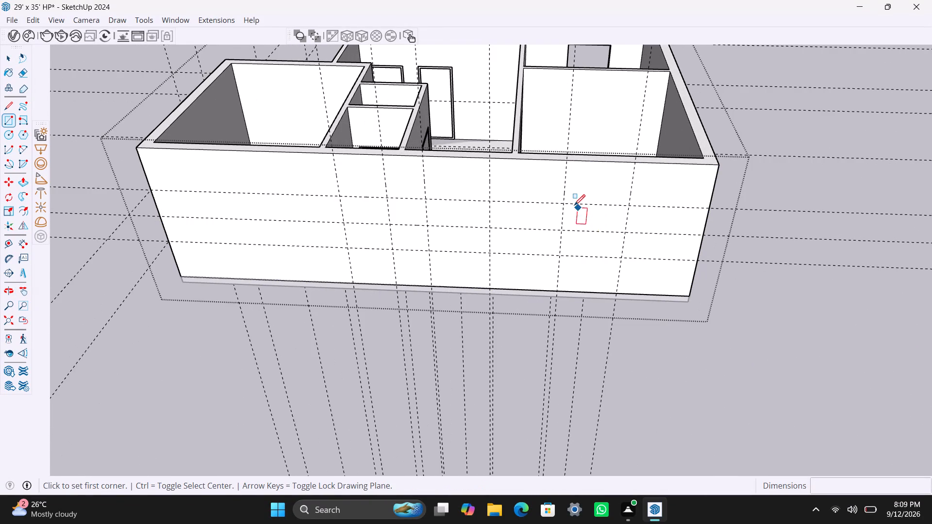
drag(563, 201, 569, 212)
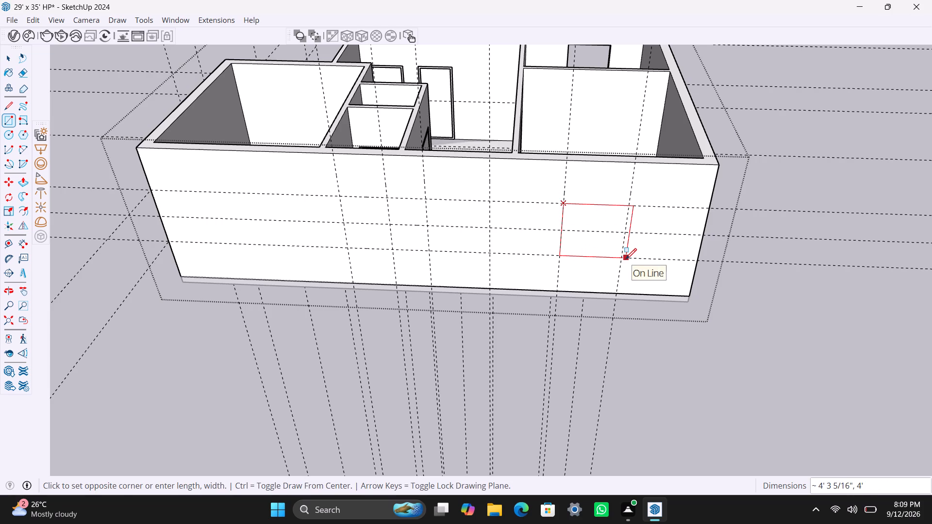
click(620, 256)
key(space)
Push the rear rectangle 9" through the opposite side wall to cut a window opening.
click(602, 238)
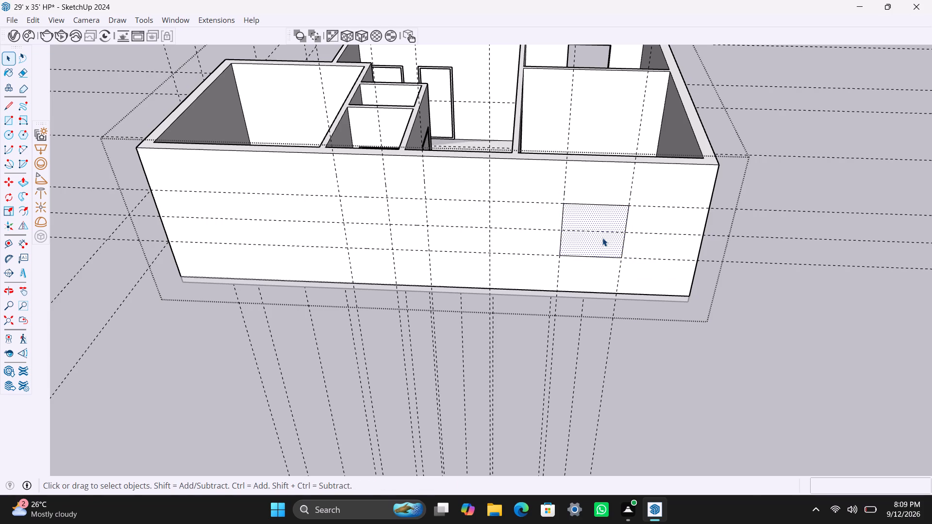
key(p)
click(602, 238)
click(593, 223)
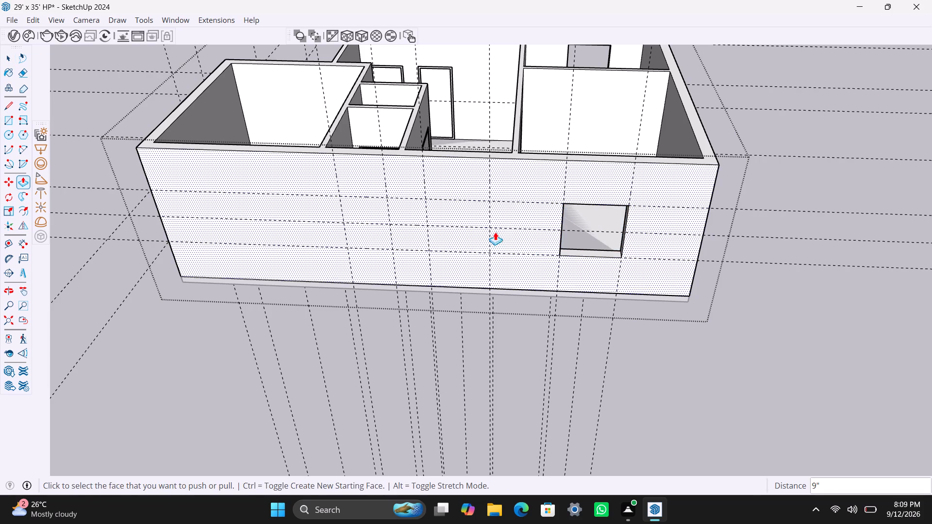
key(space)
Draw a 4' by 4' rectangle between the middle vertical guides on this side wall and push it 9" through as a window opening.
scroll(482, 234, down, 1)
shift+middle_drag(488, 256, 543, 311)
scroll(523, 281, up, 2)
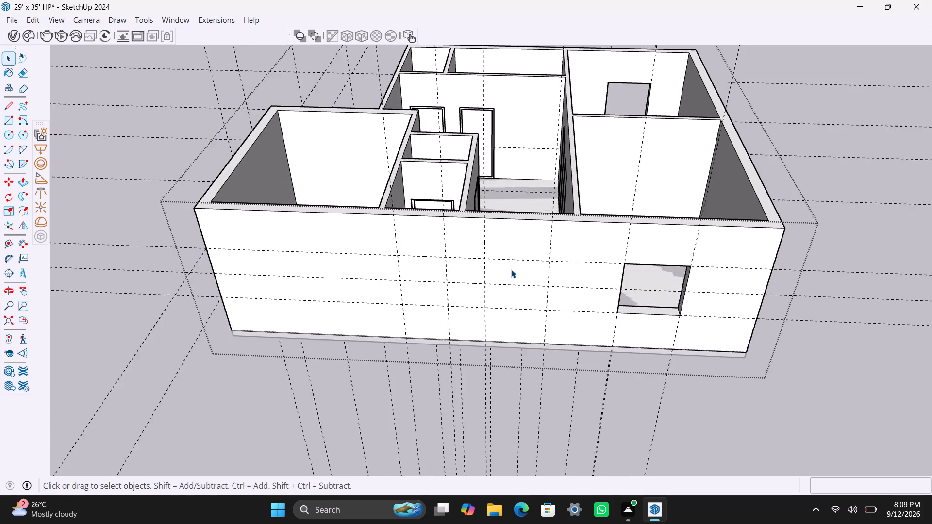
key(r)
click(481, 257)
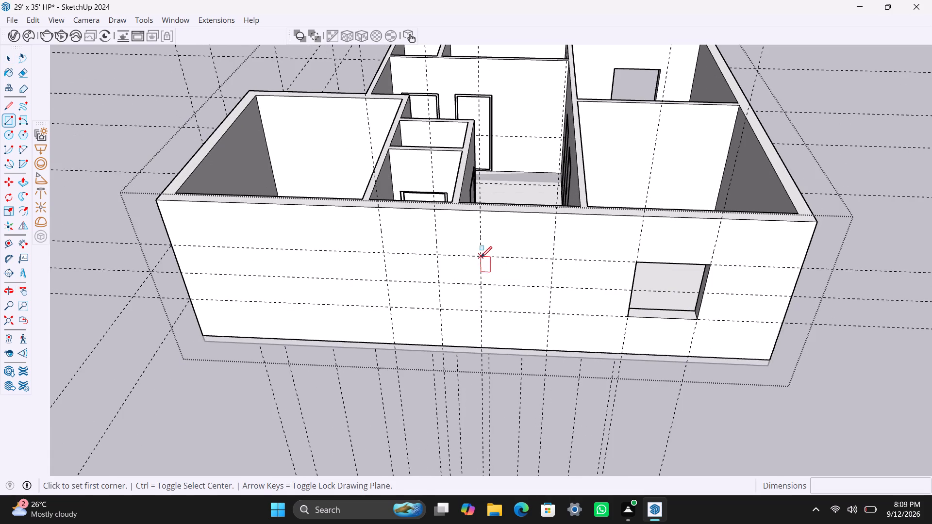
click(553, 312)
key(space)
click(528, 292)
key(p)
click(528, 292)
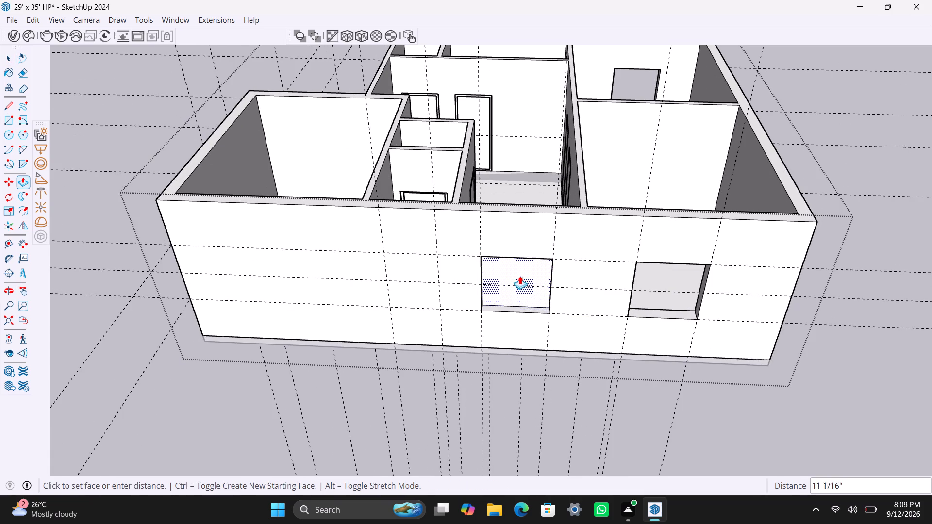
click(518, 274)
Draw a small rectangle between the upper two horizontal guides and the frontmost pair of vertical guides on this side wall.
scroll(410, 290, down, 2)
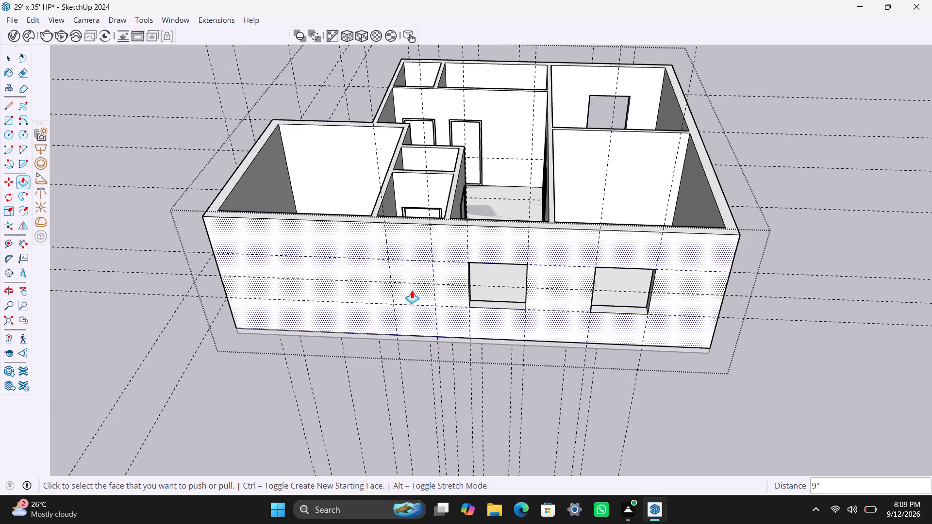
shift+middle_drag(415, 295, 471, 350)
key(space)
key(r)
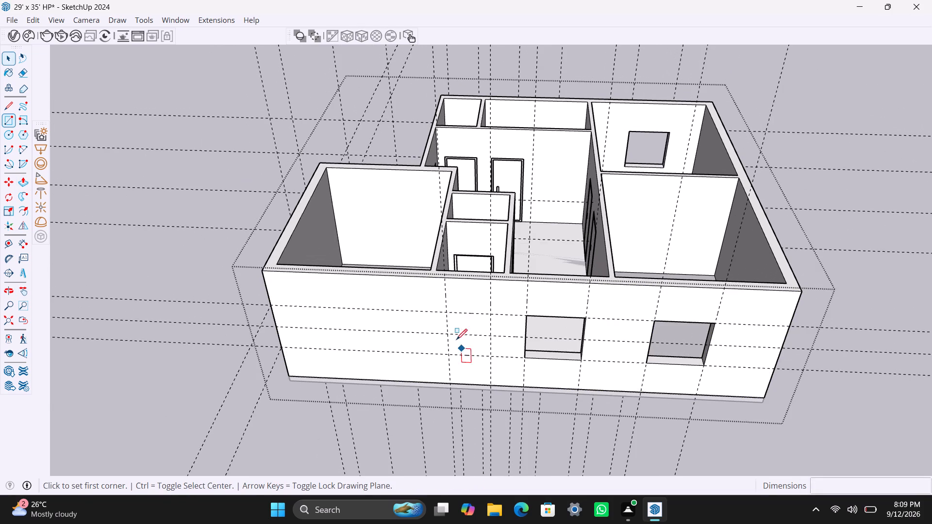
drag(446, 311, 448, 315)
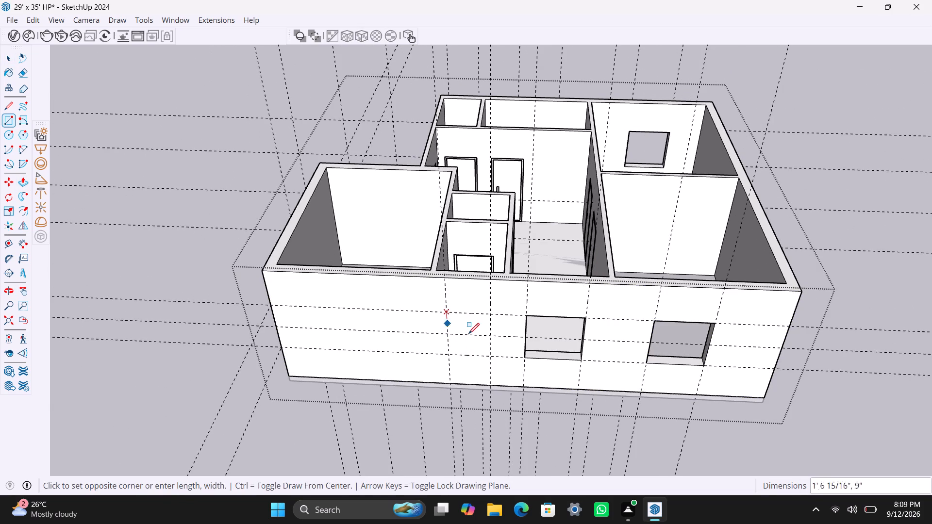
click(488, 337)
Push the small rectangle 9" through the side wall to cut the toilet's window opening.
key(space)
click(479, 324)
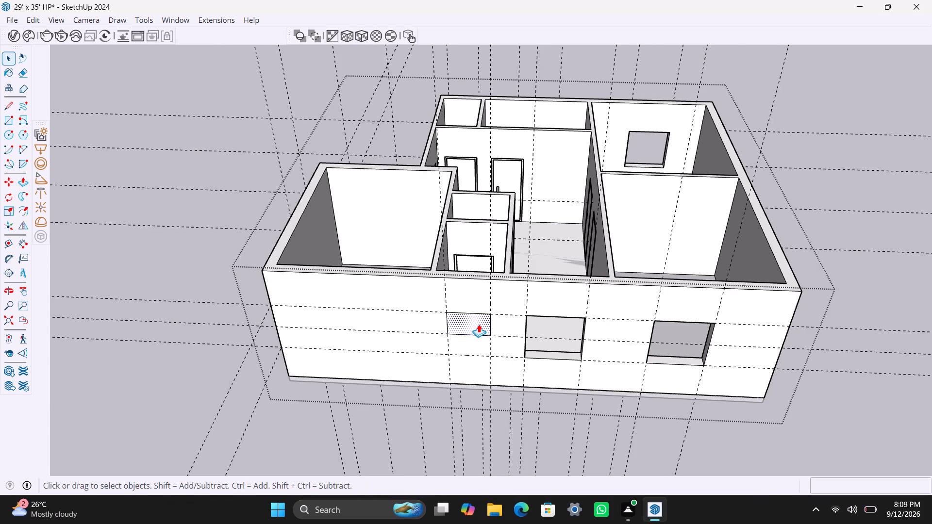
key(p)
click(479, 324)
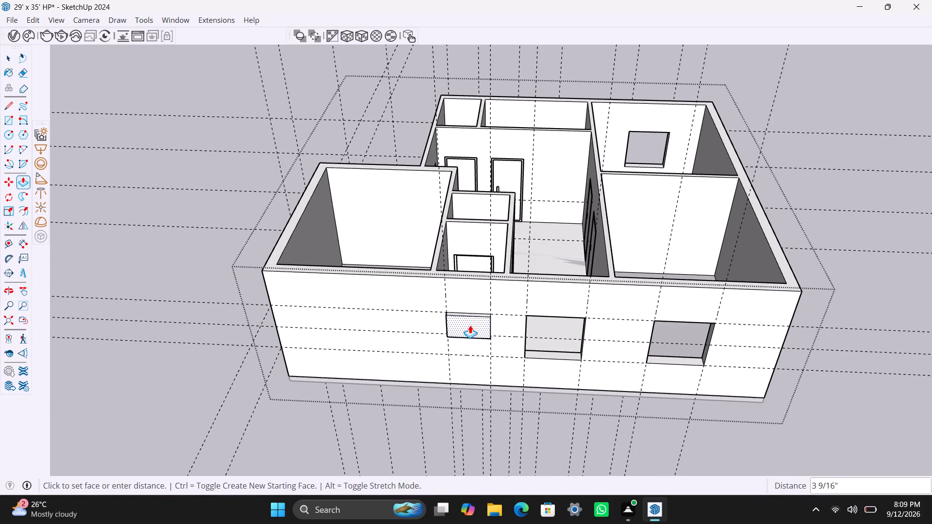
scroll(470, 316, up, 6)
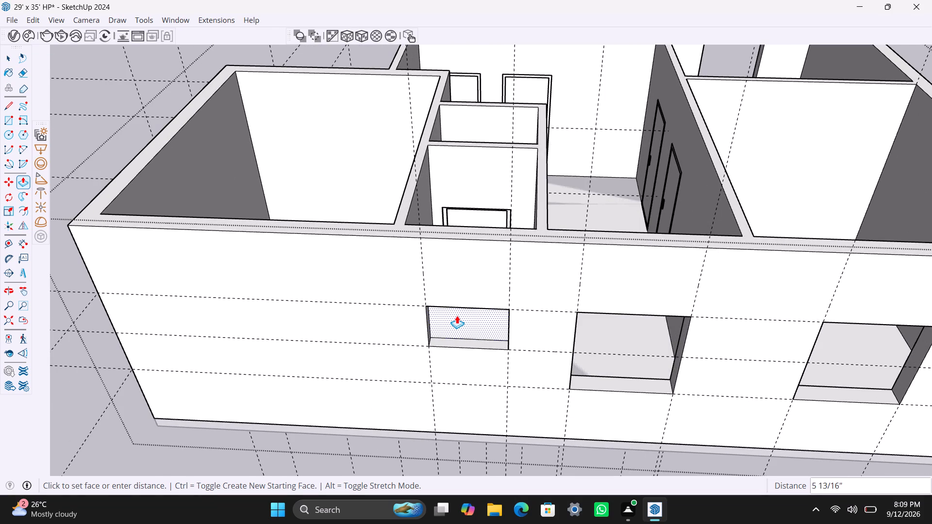
scroll(454, 313, up, 2)
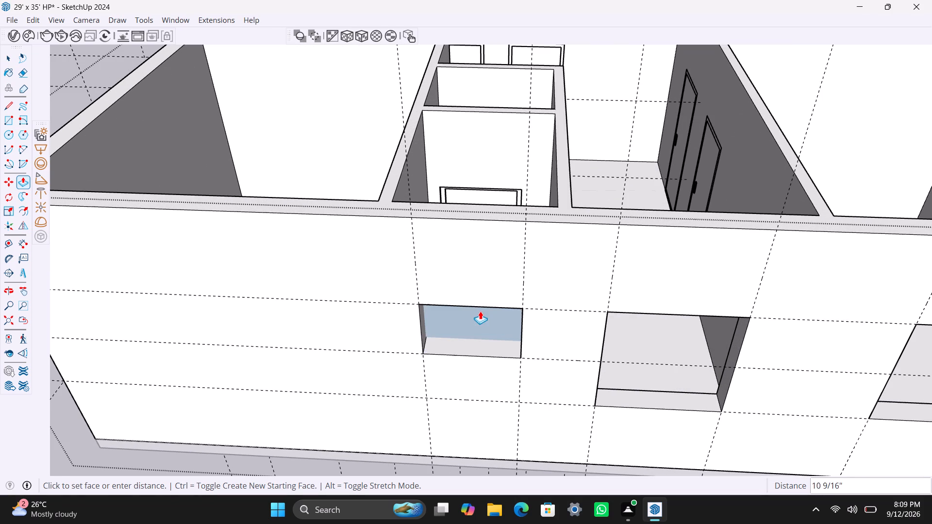
key(Escape)
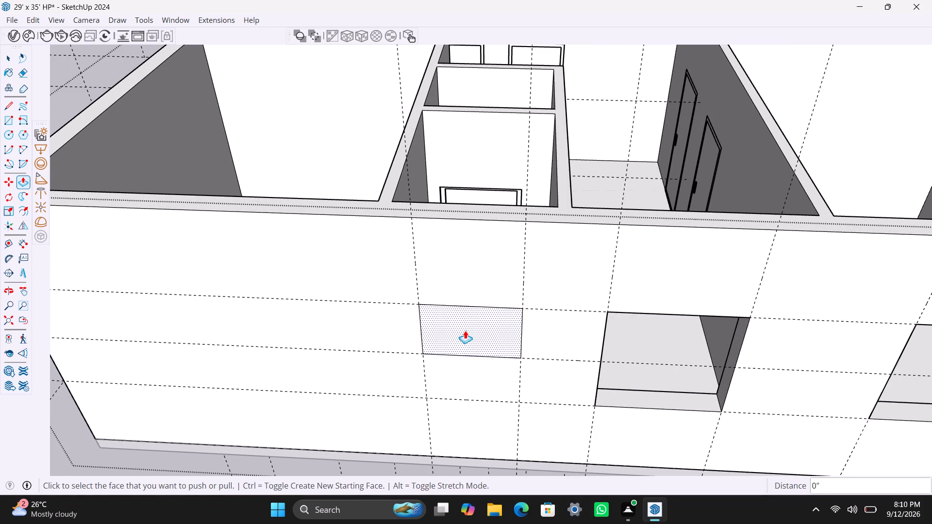
click(466, 330)
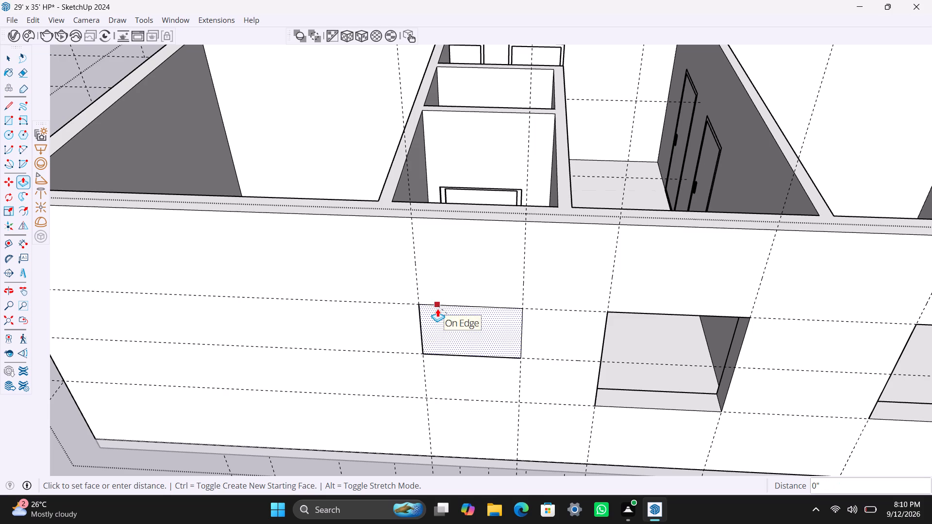
click(437, 311)
Draw a rectangle between the guides on the front room's front wall and push it 9" through as a window opening.
scroll(463, 342, down, 9)
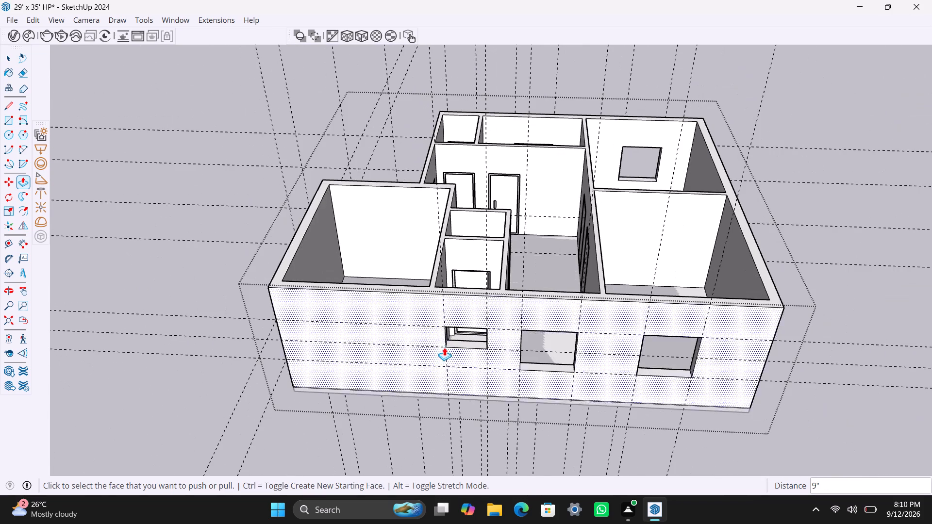
middle_drag(413, 345, 823, 321)
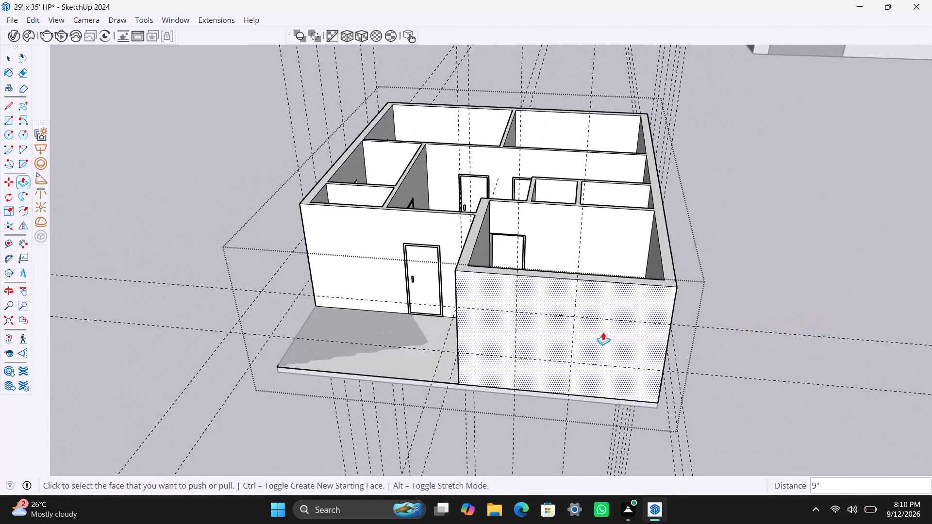
key(space)
key(r)
scroll(517, 327, up, 2)
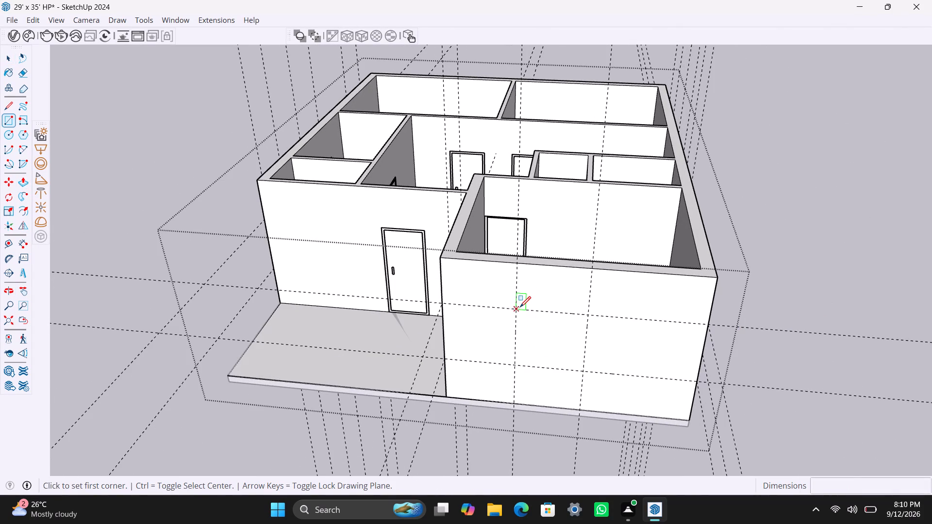
drag(520, 307, 520, 313)
click(585, 373)
key(space)
click(554, 342)
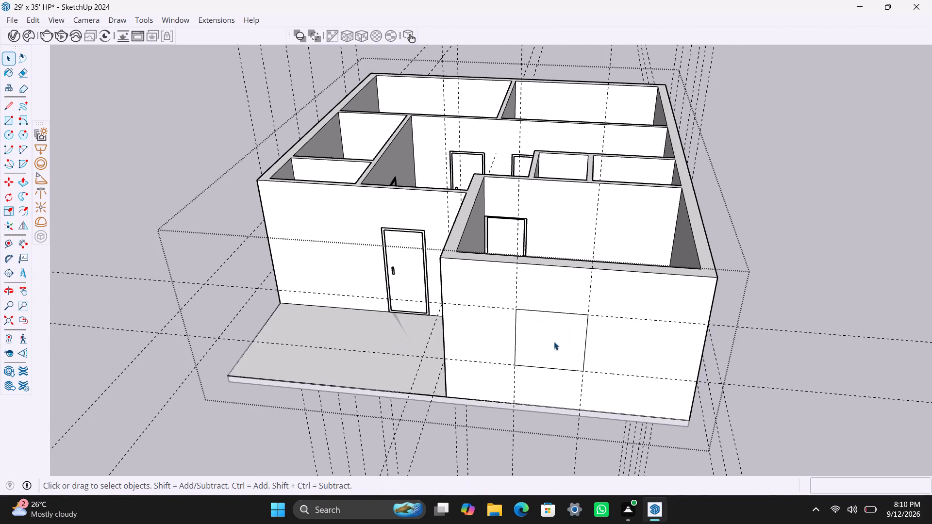
key(p)
click(552, 342)
click(542, 325)
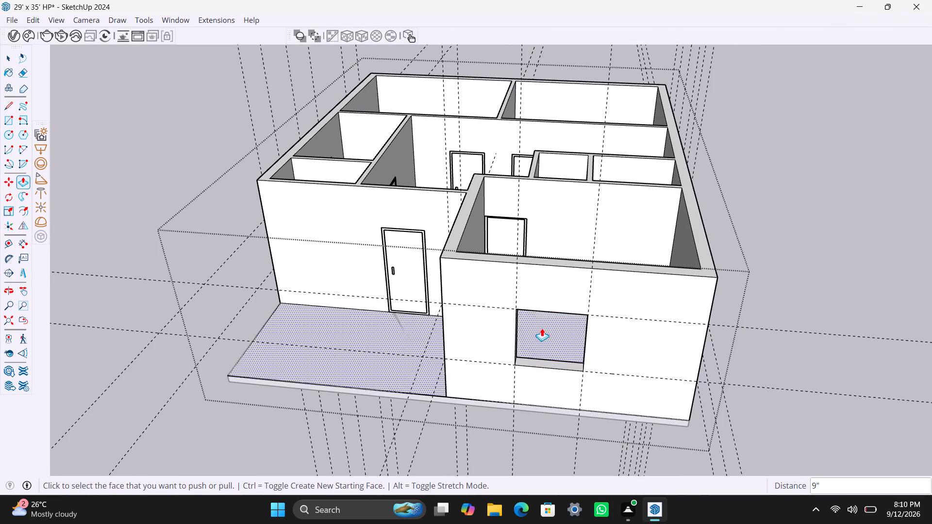
Draw a rectangle between the guides on the front room wall facing the porch and push it 9" through as a window opening.
scroll(530, 348, down, 9)
middle_drag(517, 337, 818, 322)
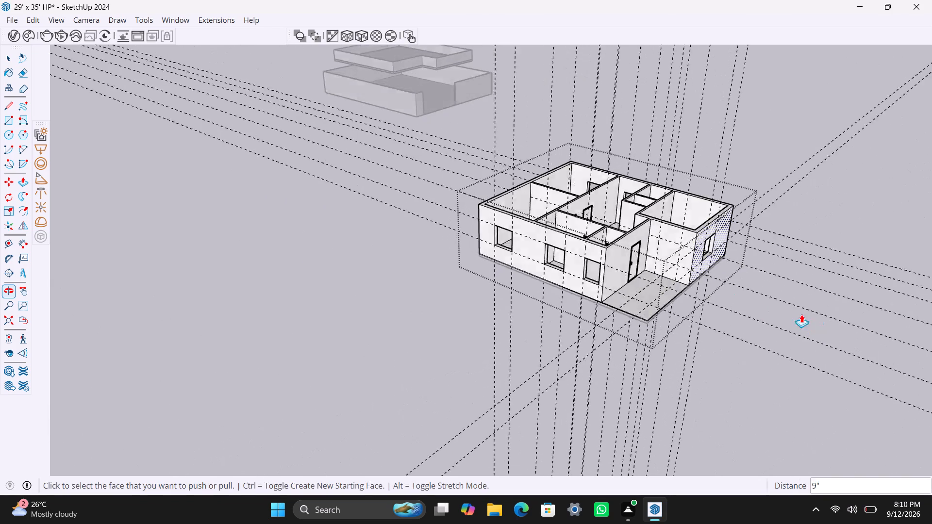
scroll(673, 242, up, 6)
middle_drag(644, 290, 742, 308)
scroll(677, 227, up, 2)
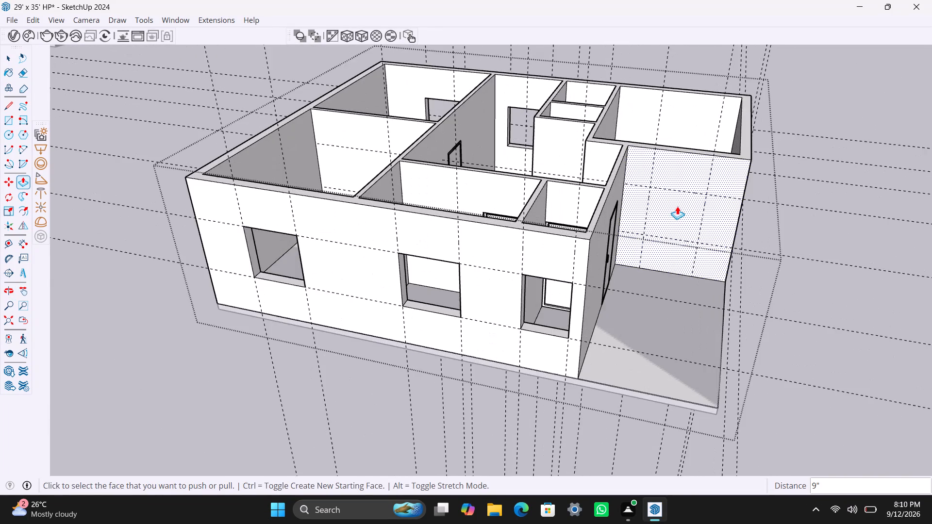
scroll(677, 206, up, 2)
key(r)
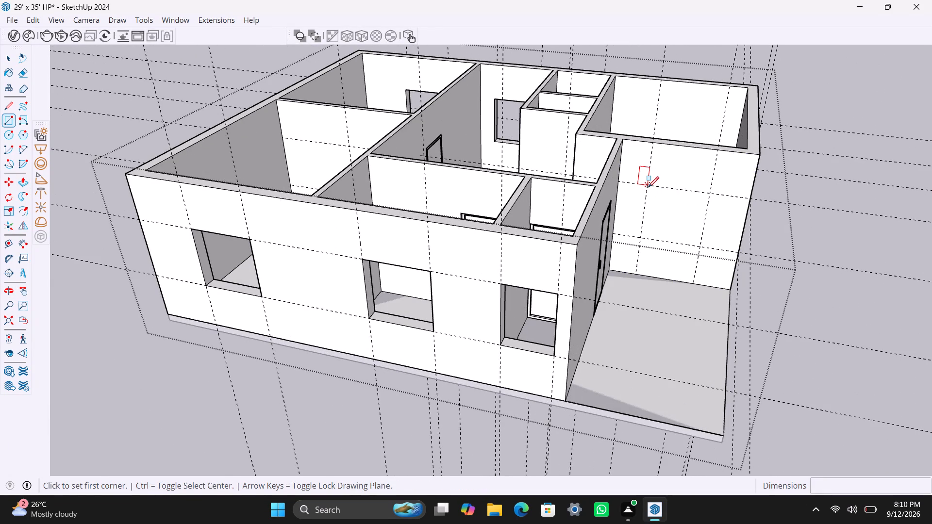
click(648, 187)
click(702, 246)
key(space)
click(684, 223)
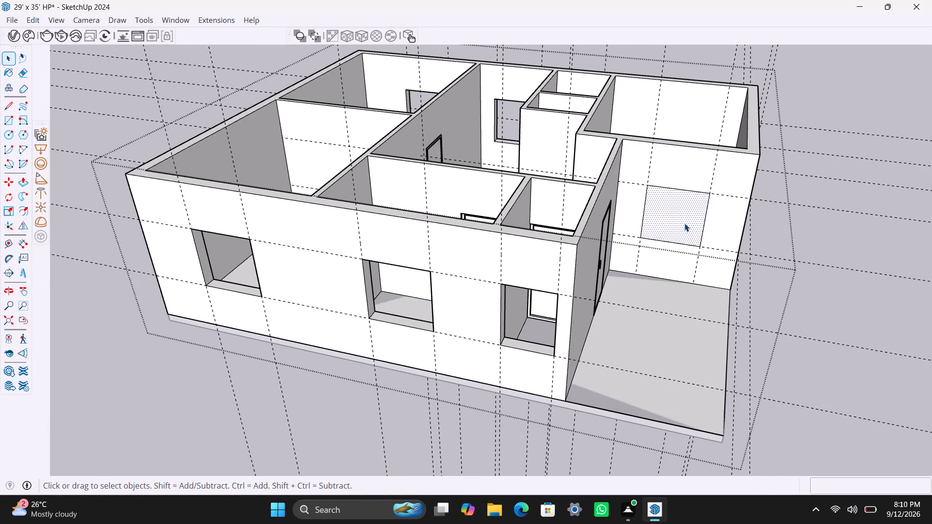
key(p)
click(684, 223)
click(673, 211)
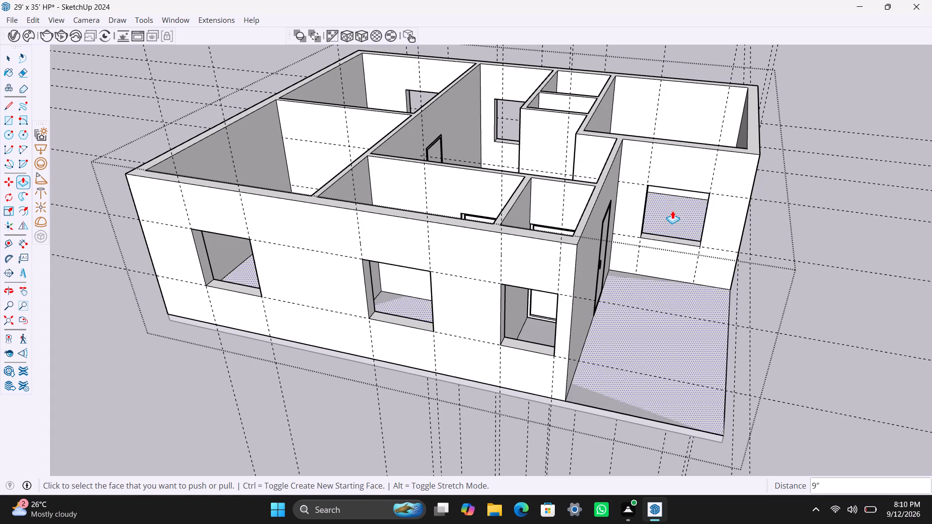
Save the model.
scroll(682, 257, down, 3)
key(ctrl+s)
key(space)
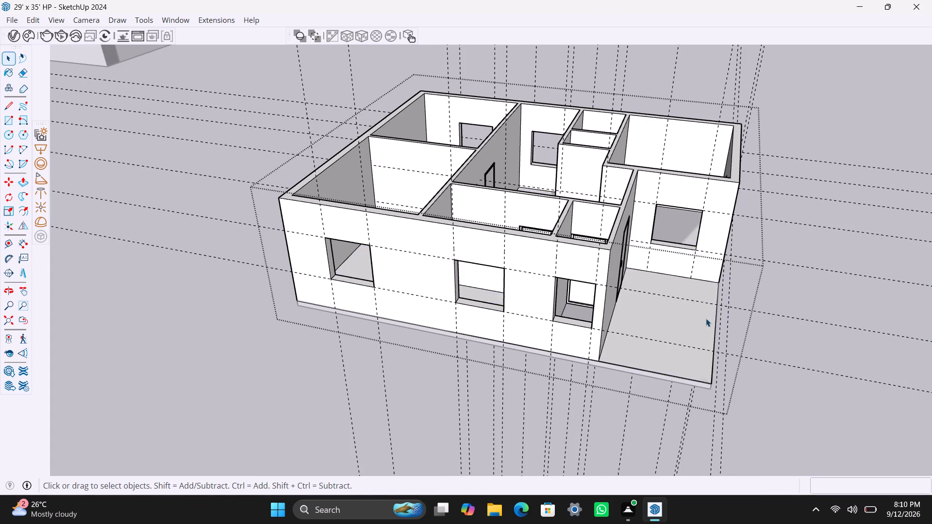
Delete all the guides from the model.
scroll(711, 327, down, 4)
middle_drag(714, 343, 350, 348)
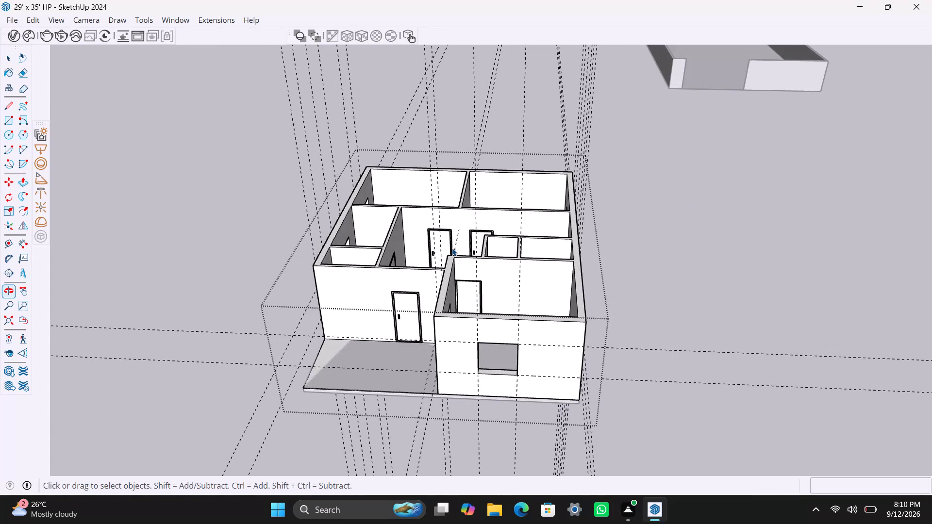
click(35, 17)
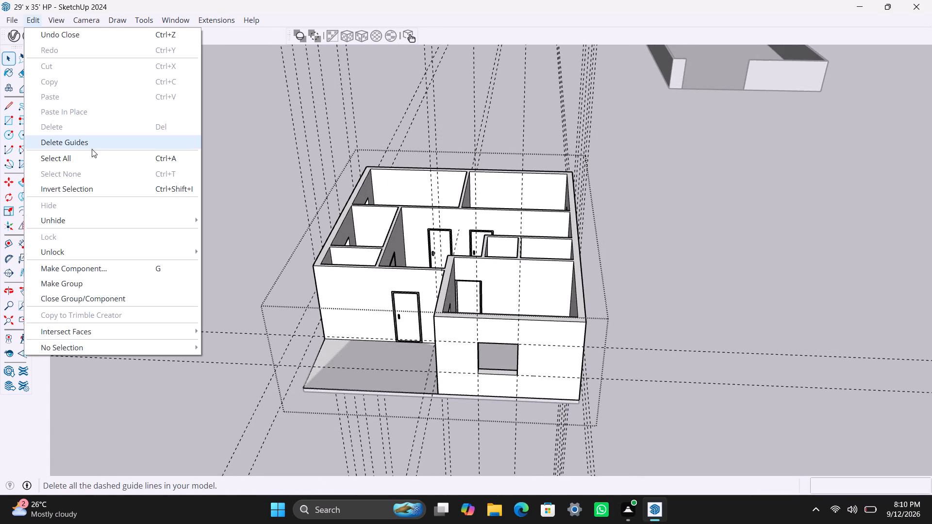
click(92, 149)
Examine the room layout, doors and window openings from above.
scroll(353, 272, down, 3)
scroll(499, 297, up, 2)
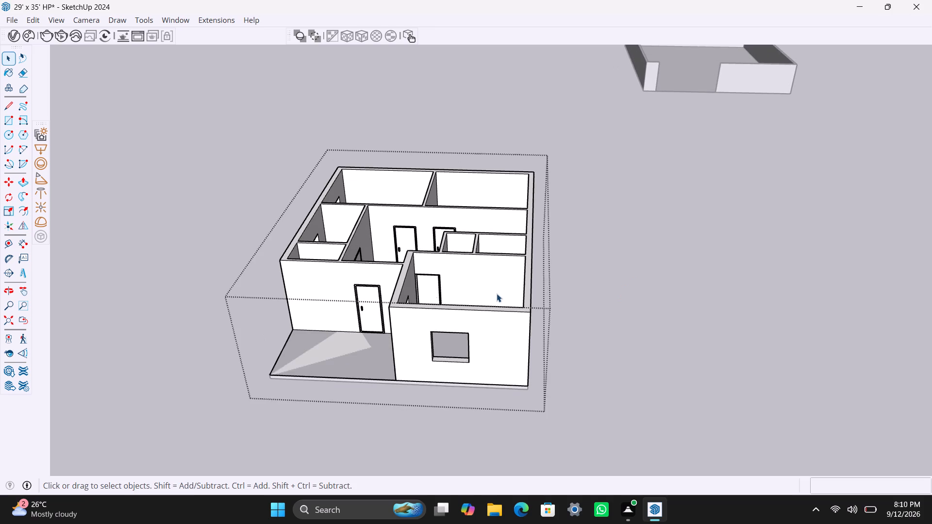
middle_drag(497, 294, 575, 317)
scroll(559, 283, up, 3)
middle_drag(512, 316, 529, 419)
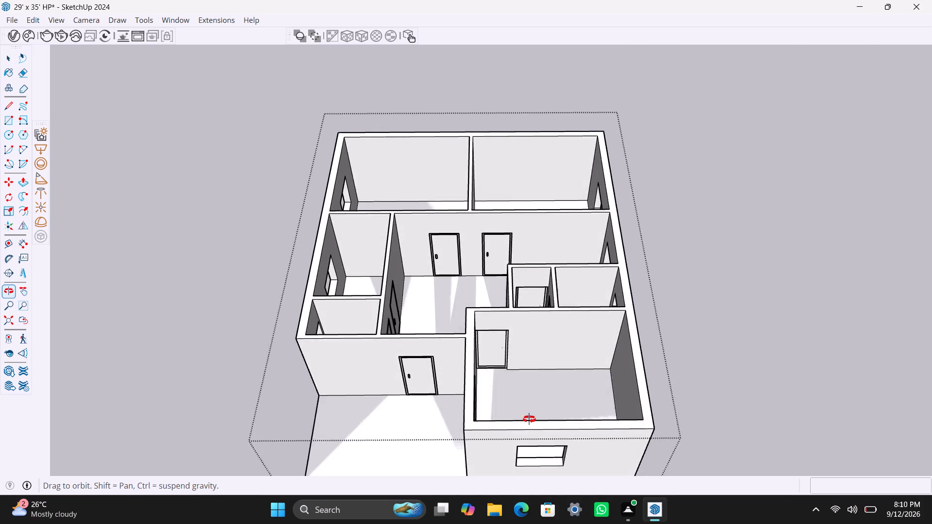
middle_drag(529, 419, 522, 450)
scroll(538, 376, up, 3)
scroll(539, 301, up, 3)
scroll(537, 284, down, 9)
shift+middle_drag(520, 326, 558, 298)
scroll(537, 258, up, 2)
middle_drag(535, 263, 536, 348)
scroll(499, 286, up, 3)
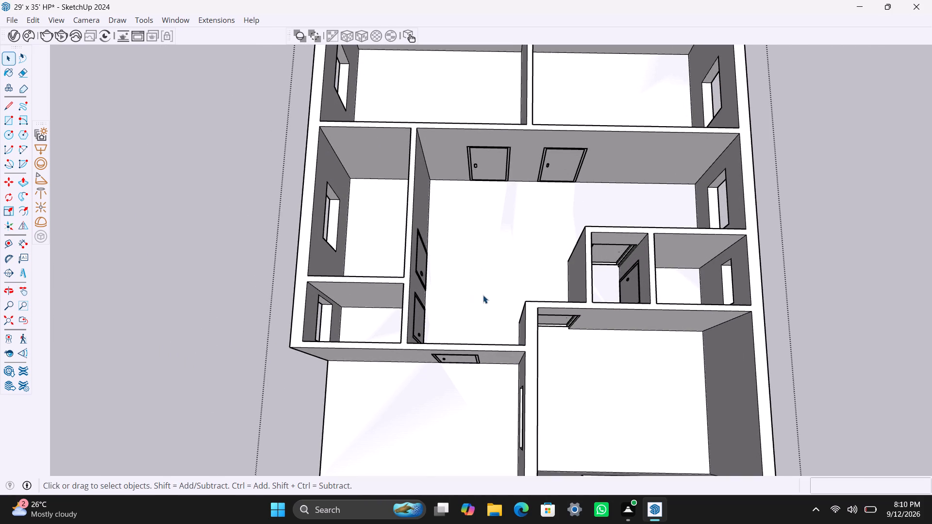
scroll(502, 306, down, 4)
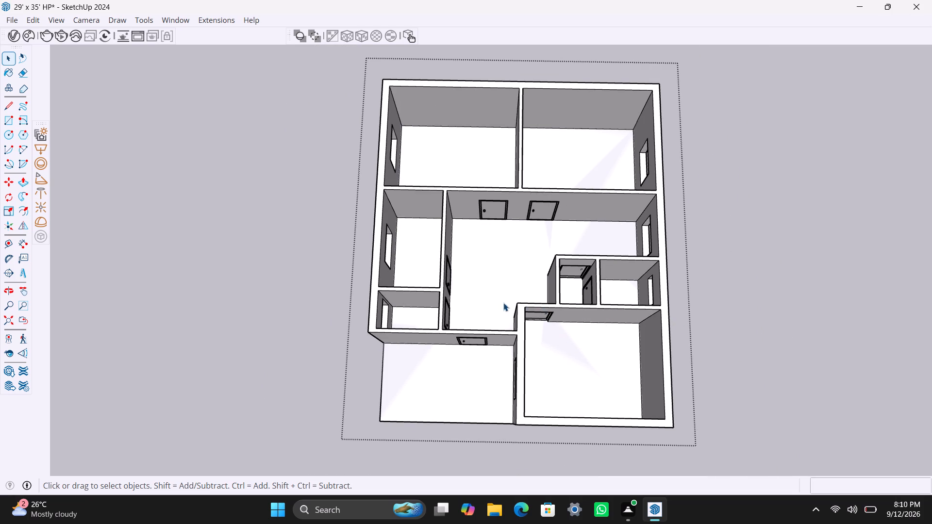
middle_drag(497, 350, 491, 363)
scroll(506, 357, up, 1)
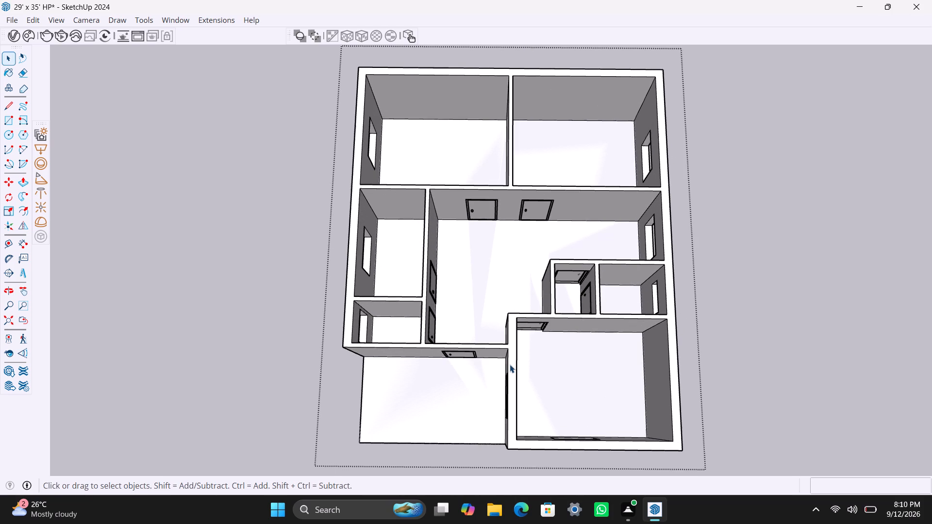
scroll(512, 355, down, 1)
middle_drag(576, 401, 534, 162)
scroll(582, 331, up, 1)
middle_drag(600, 350, 518, 310)
Close the wall group and examine the house's exterior window openings from the front and the porch side.
click(701, 353)
scroll(522, 332, down, 3)
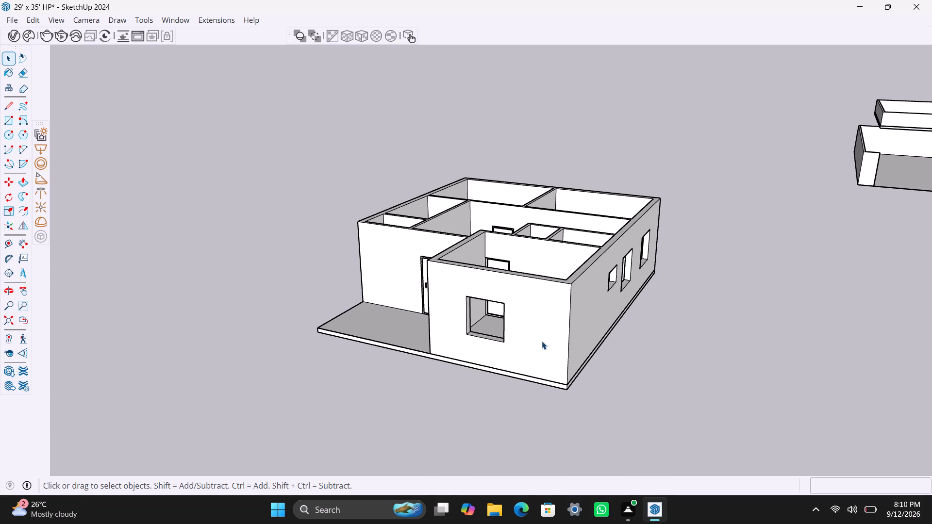
scroll(539, 335, down, 5)
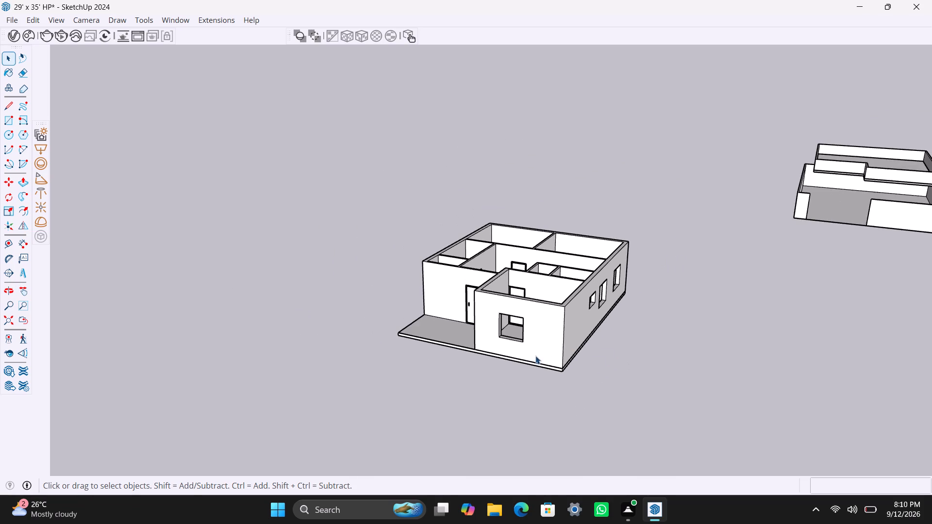
middle_drag(511, 341, 577, 350)
scroll(570, 323, up, 3)
middle_drag(556, 317, 595, 317)
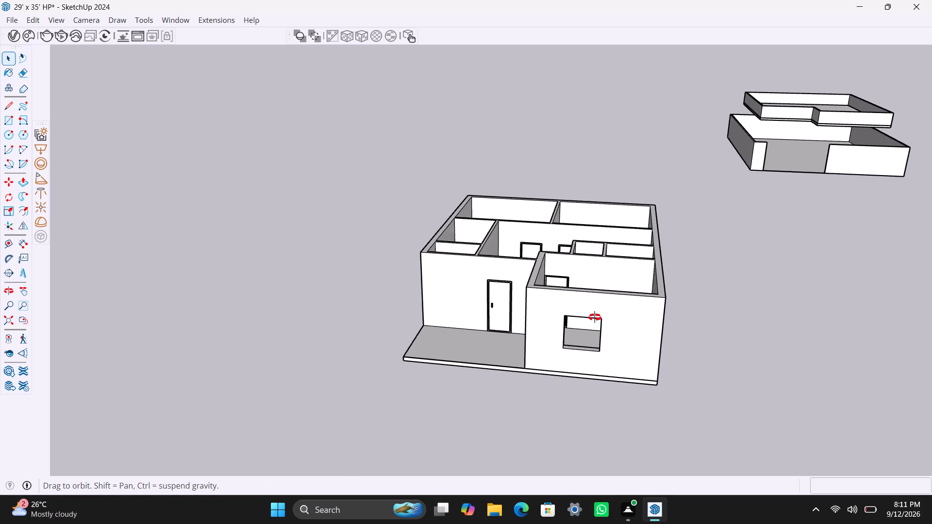
middle_drag(595, 317, 789, 306)
scroll(602, 278, up, 6)
middle_drag(580, 294, 694, 308)
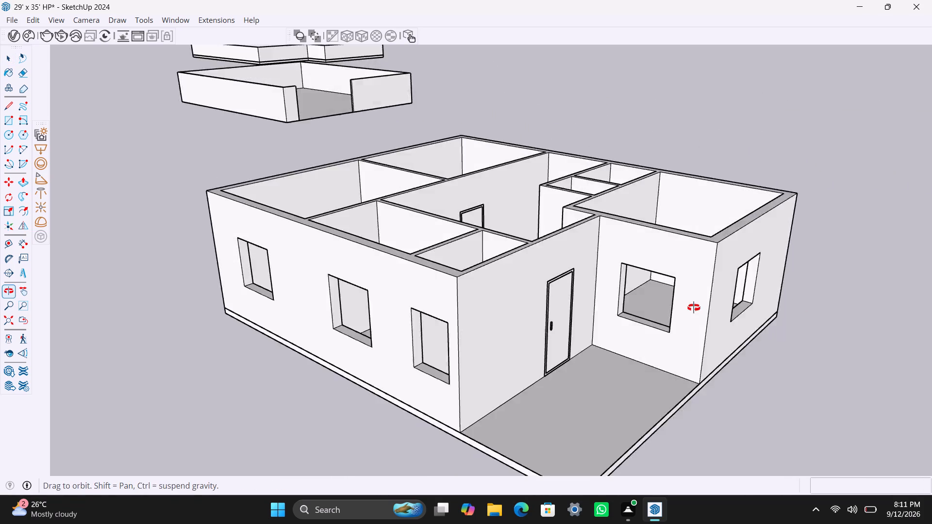
middle_drag(694, 308, 721, 303)
scroll(659, 245, up, 4)
middle_drag(631, 268, 638, 270)
shift+middle_drag(665, 249, 594, 280)
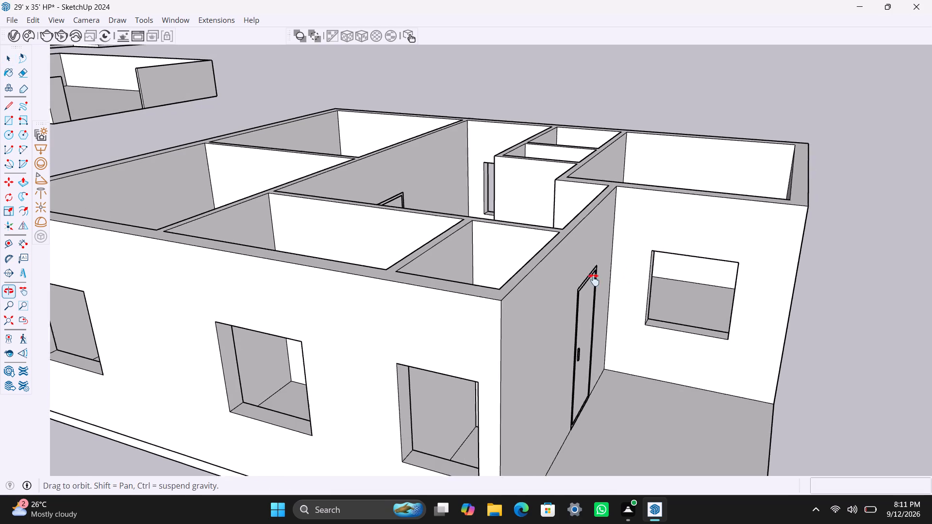
shift+middle_drag(594, 280, 591, 281)
Reopen the wall group and draw a rectangle covering the window opening in the wall facing the porch.
click(627, 259)
double_click(627, 259)
scroll(605, 281, up, 3)
click(611, 257)
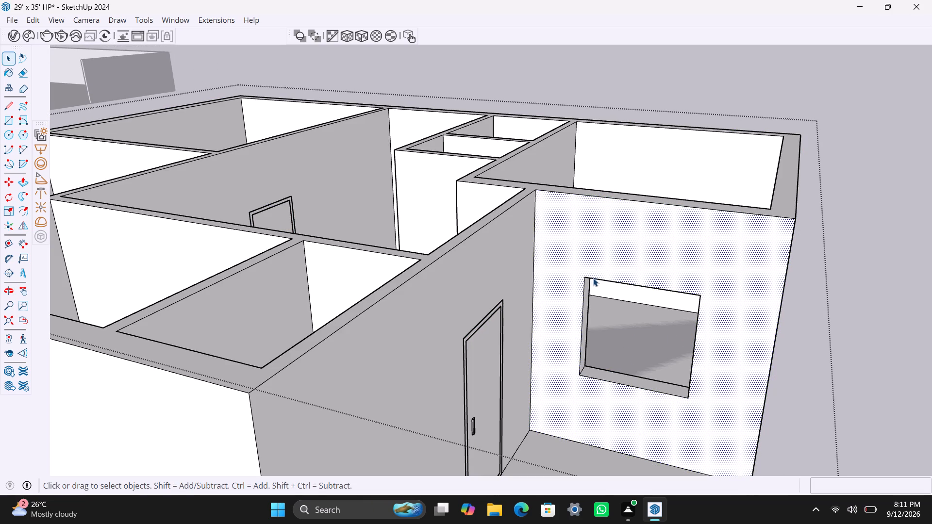
key(r)
click(589, 278)
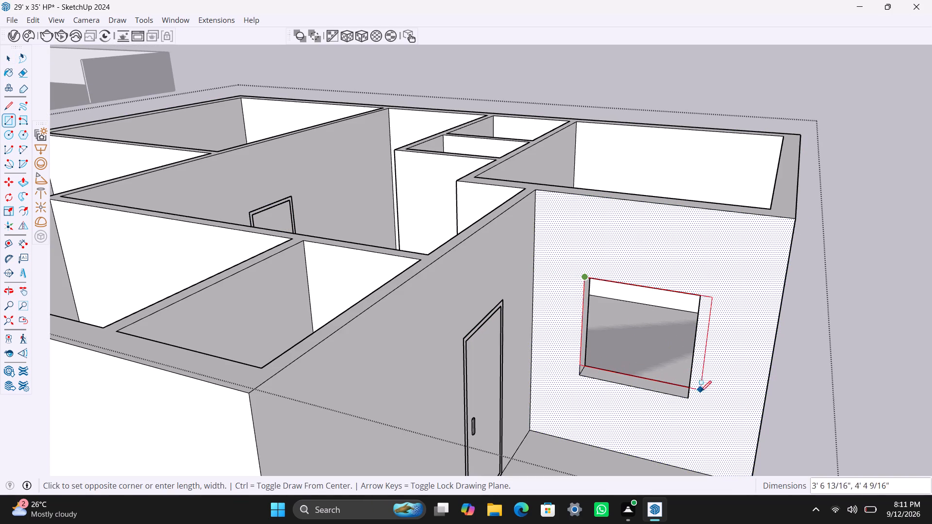
click(685, 396)
Make a group of the rectangle covering the porch-side window opening and open it for editing.
key(space)
double_click(649, 357)
right_click(649, 357)
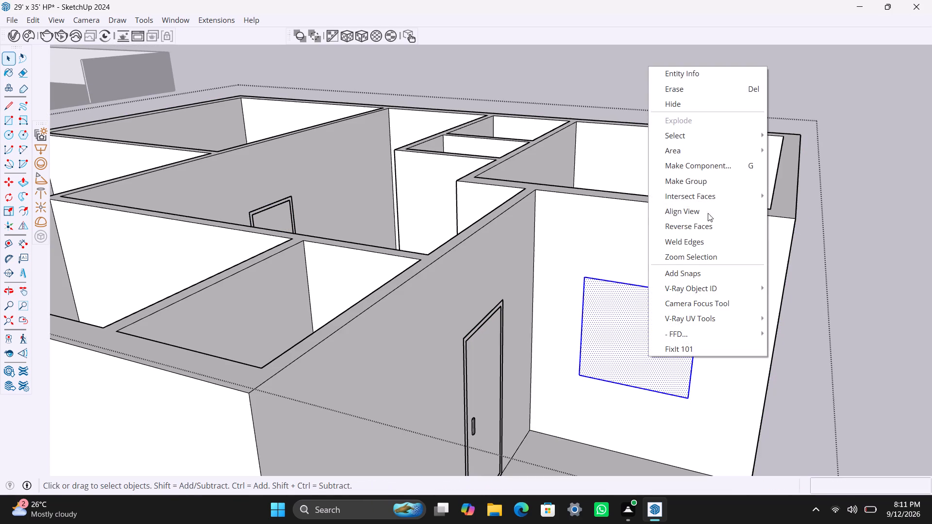
click(704, 180)
double_click(630, 309)
Offset the rectangle's edges 2" inward and delete the face inside the offset, leaving a window frame profile.
click(623, 310)
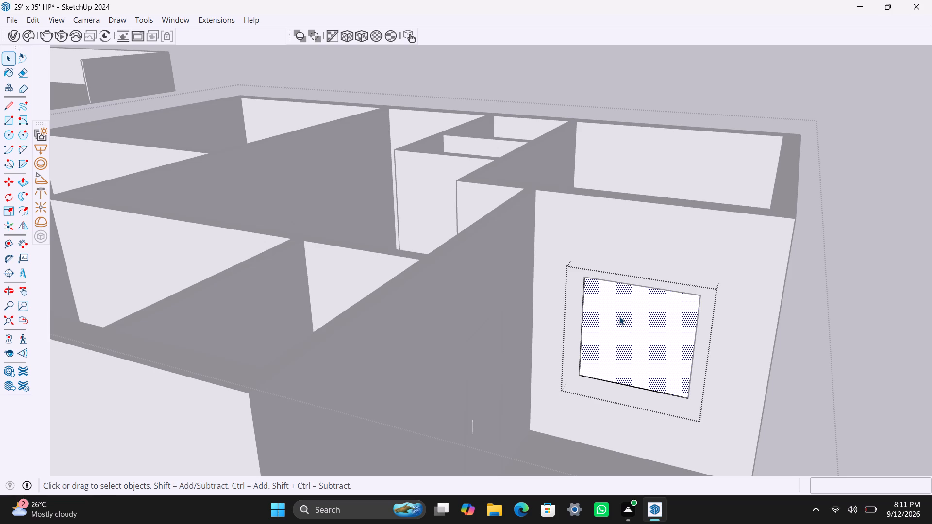
key(f)
click(599, 303)
text(2")
key(Return)
key(space)
click(628, 333)
key(Delete)
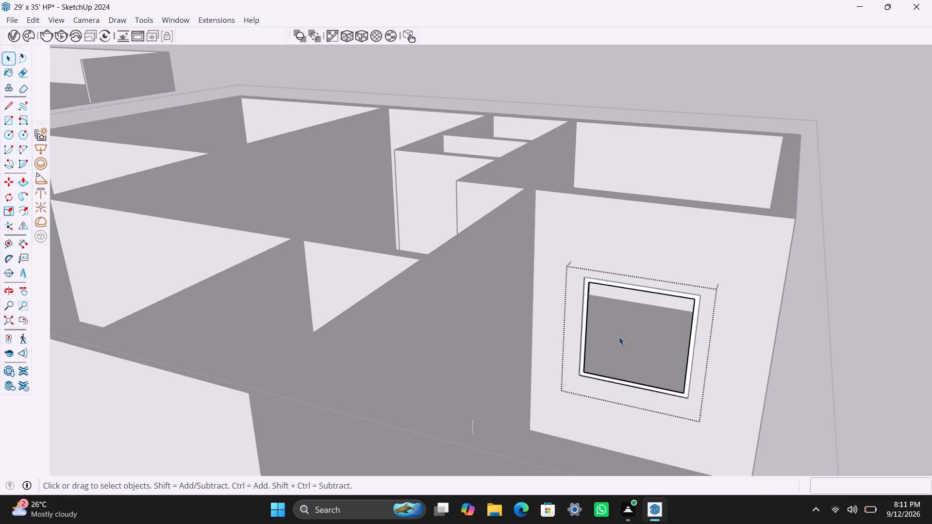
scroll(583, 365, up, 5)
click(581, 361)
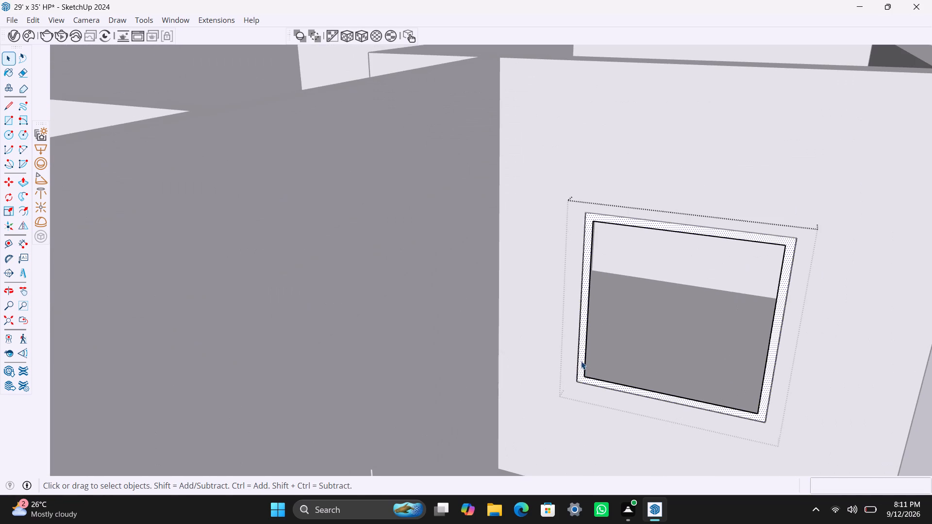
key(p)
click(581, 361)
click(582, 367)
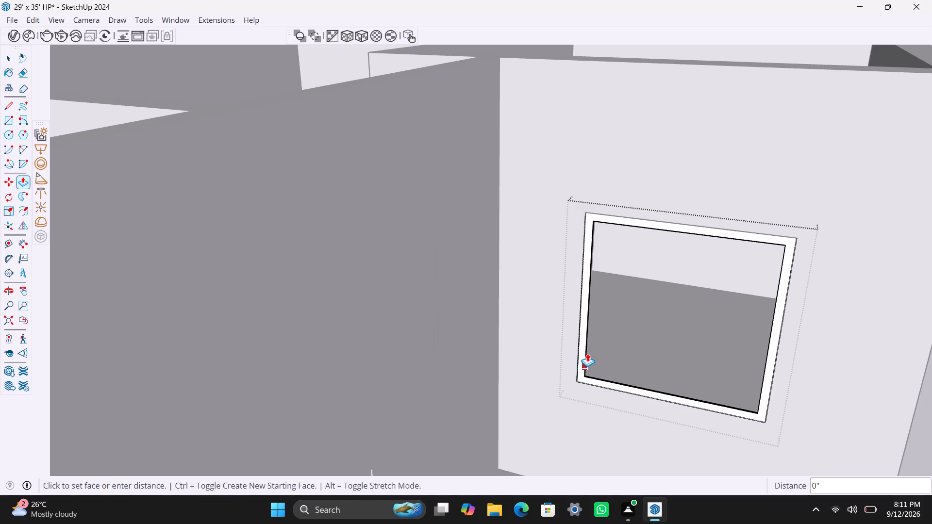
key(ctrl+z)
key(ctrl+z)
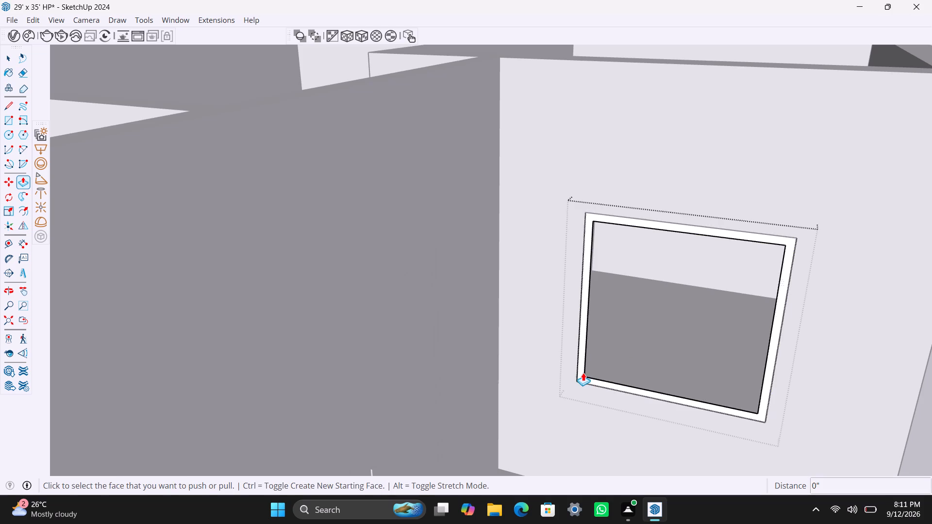
Push/Pull the porch-side window frame to 1.5" deep into the opening, and its front face 1.5" outward.
click(583, 373)
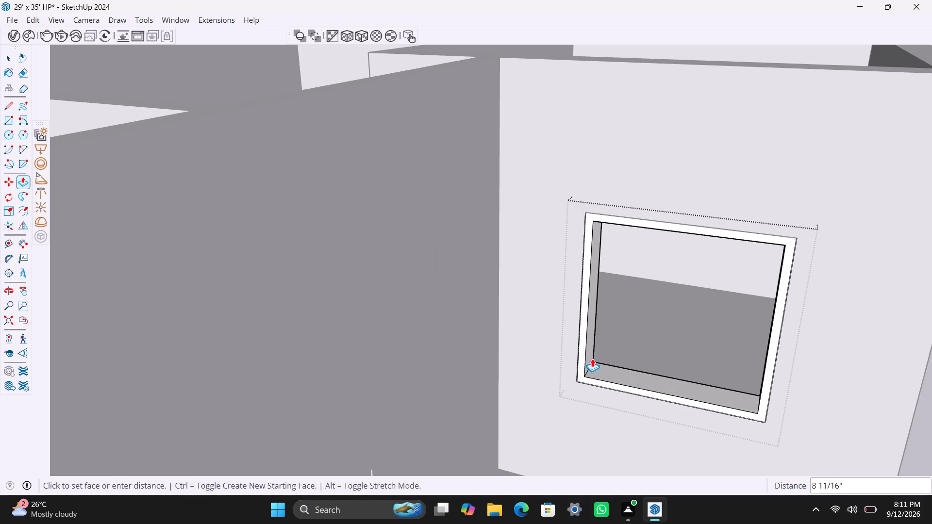
key(2)
key(BackSpace)
text(1.5")
key(Return)
click(580, 368)
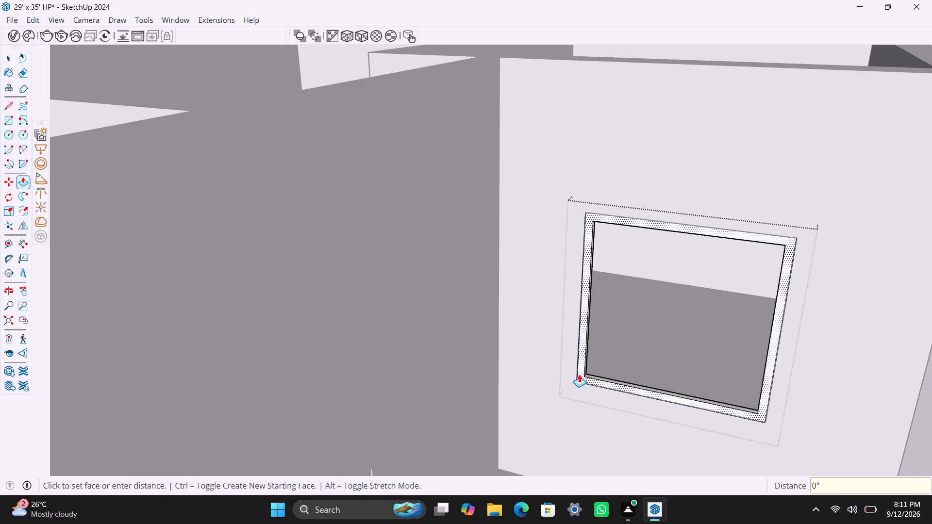
text(1.5")
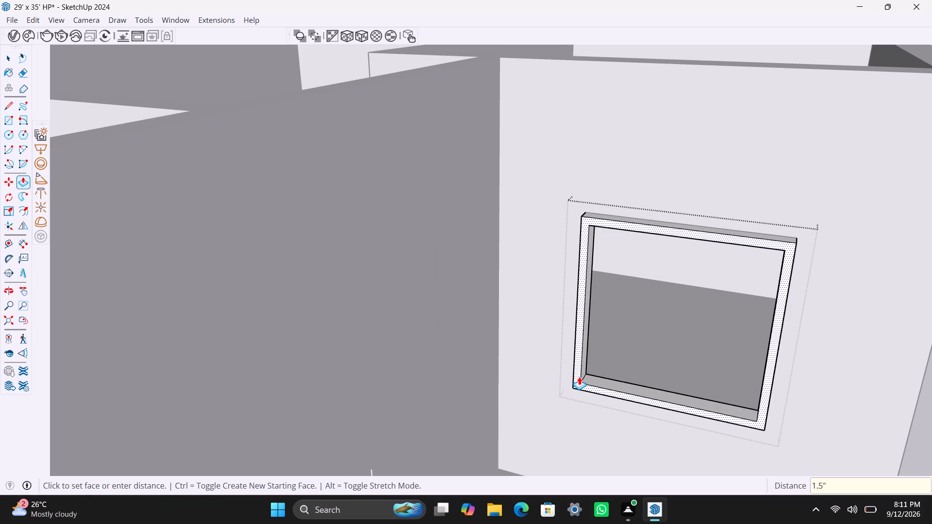
key(Return)
key(space)
Draw a 1' 10" by 3' 8" rectangle over one half of the frame's opening and delete the face filling the other half.
key(r)
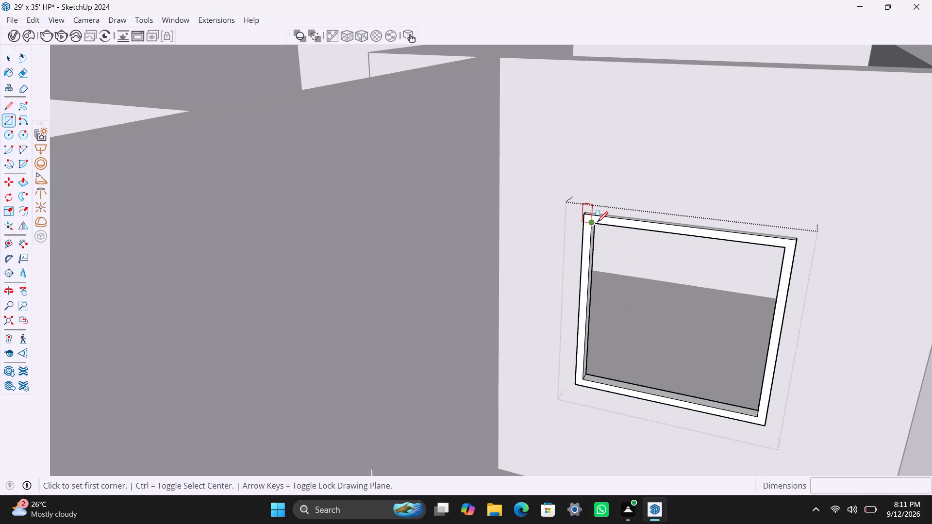
click(597, 222)
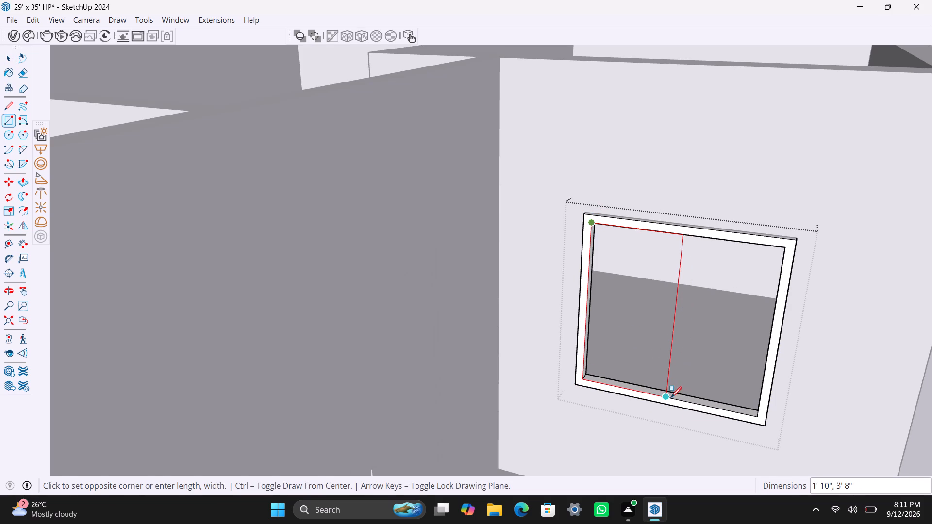
click(671, 397)
key(space)
click(709, 375)
key(Delete)
Group the half-opening rectangle as a window pane and give it an 8 mm thickness inside its group.
double_click(644, 354)
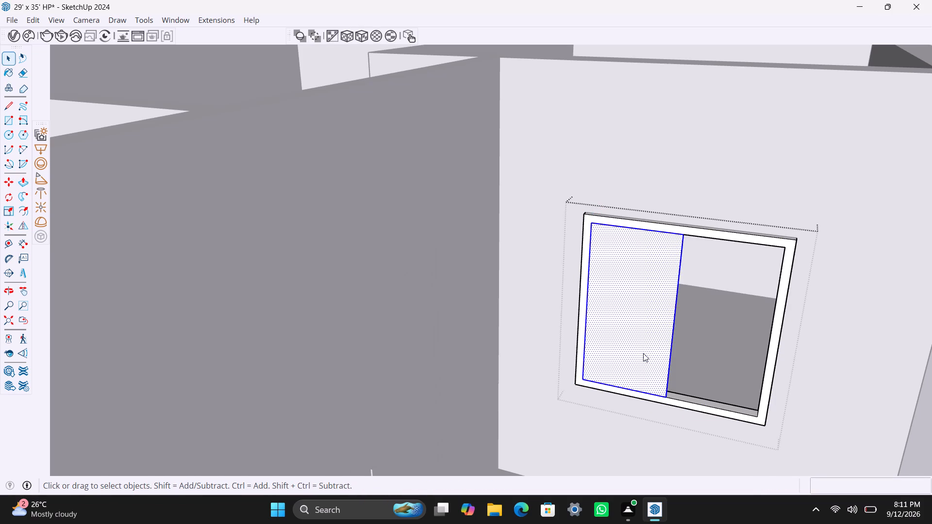
right_click(643, 353)
click(708, 180)
triple_click(644, 321)
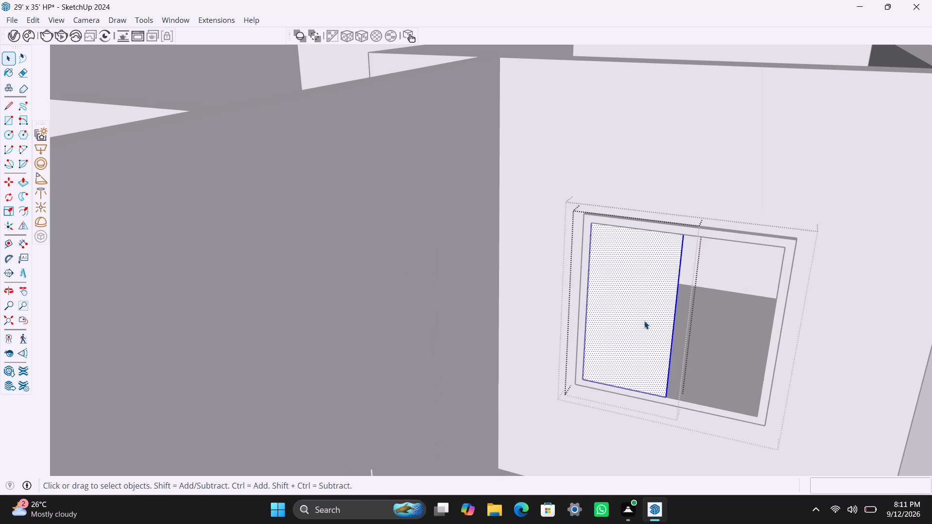
key(p)
click(644, 321)
key(1)
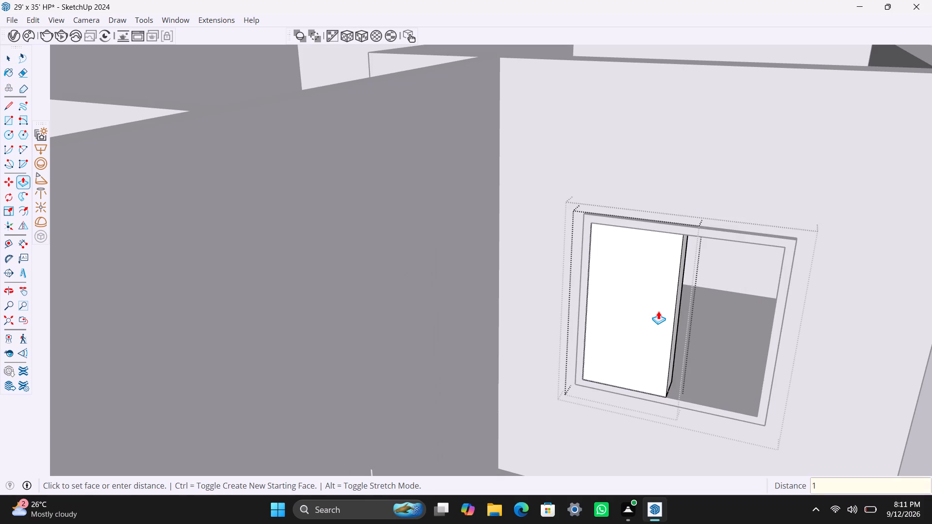
key(BackSpace)
text(8mm)
key(Return)
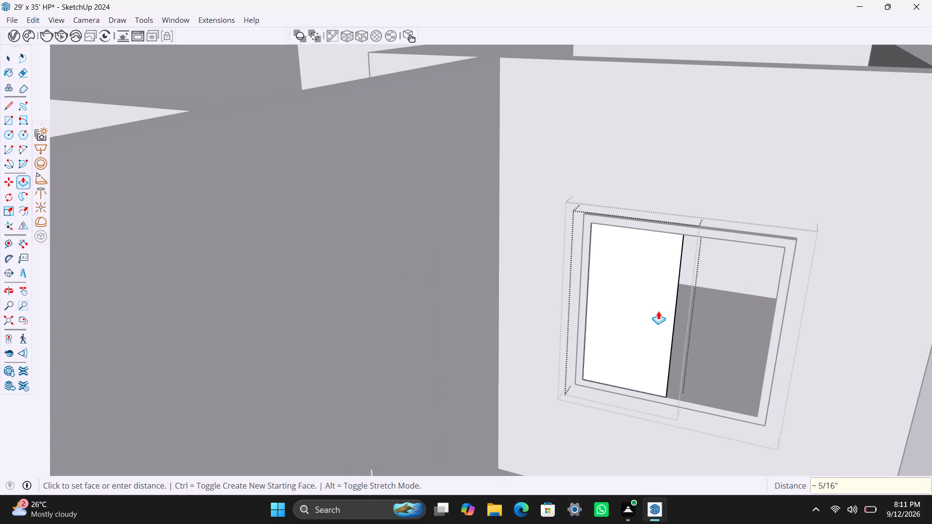
Save the model and close the pane's group.
key(ctrl+s)
key(space)
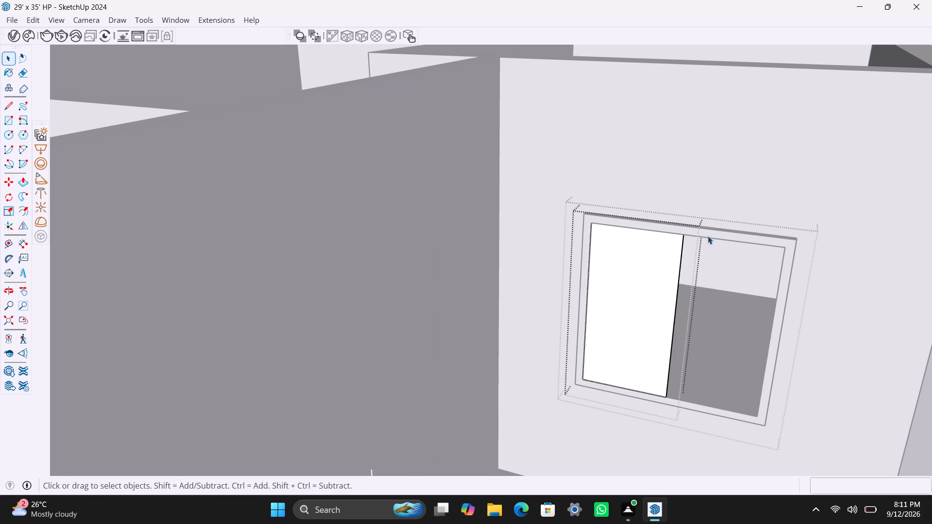
click(716, 197)
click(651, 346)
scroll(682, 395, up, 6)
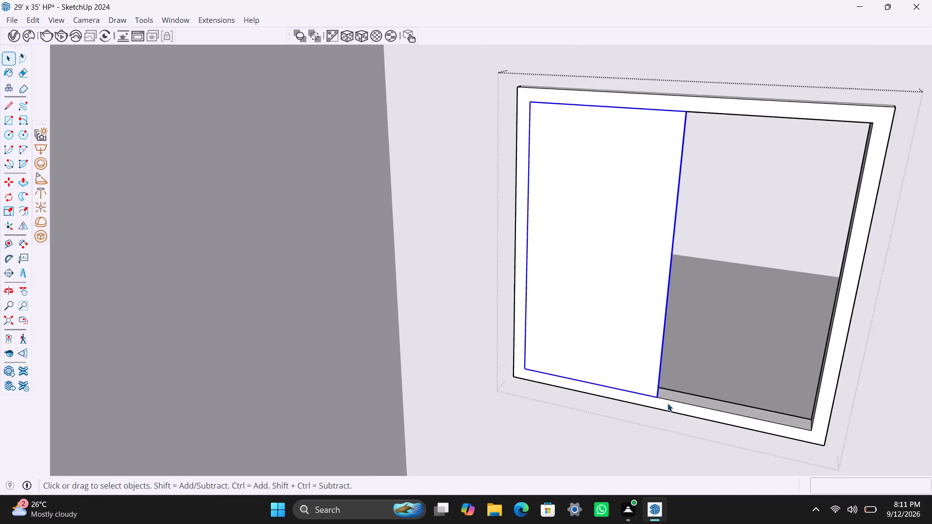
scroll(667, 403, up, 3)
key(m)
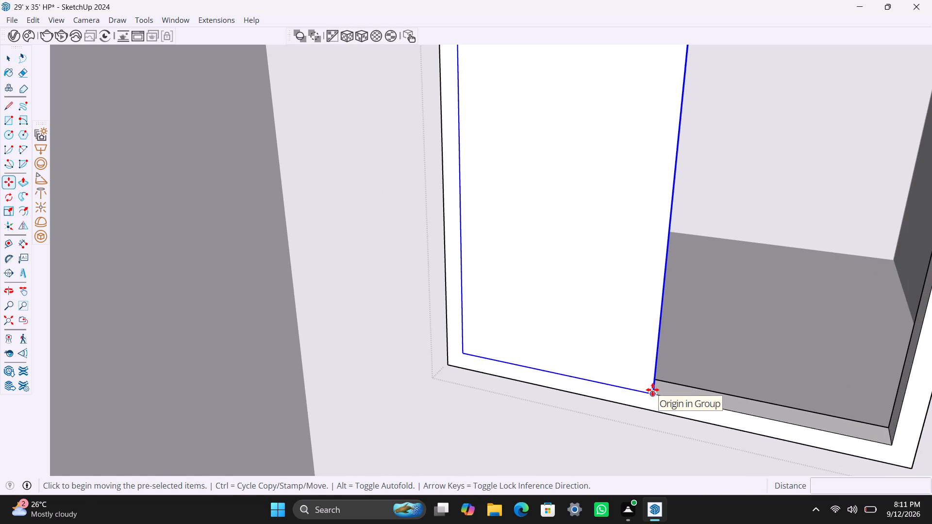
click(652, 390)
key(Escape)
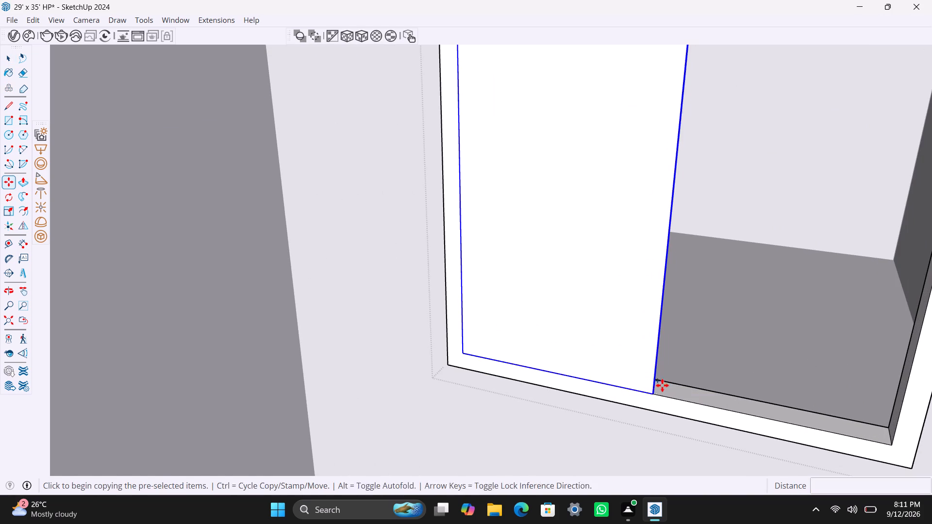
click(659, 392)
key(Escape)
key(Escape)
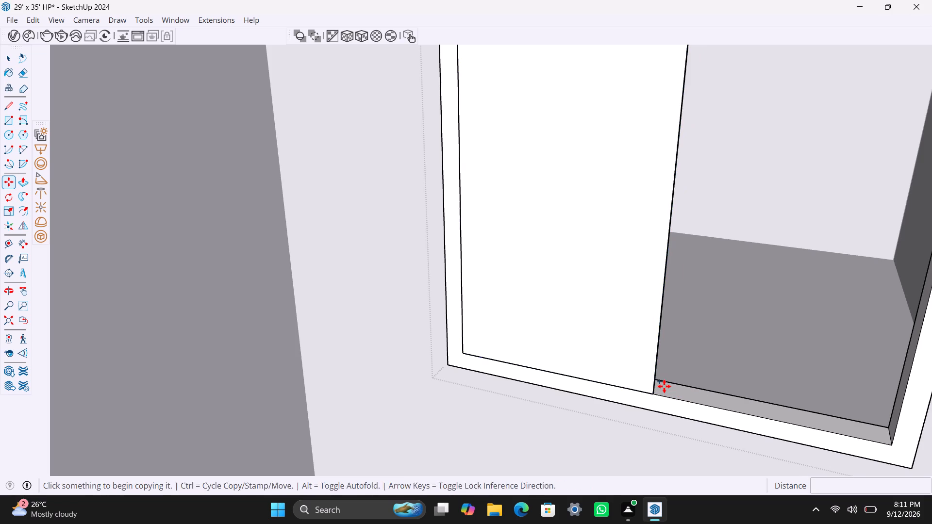
Move the pane from its lower corner about 1 13/16" back into the depth of the window frame.
key(space)
click(648, 388)
key(m)
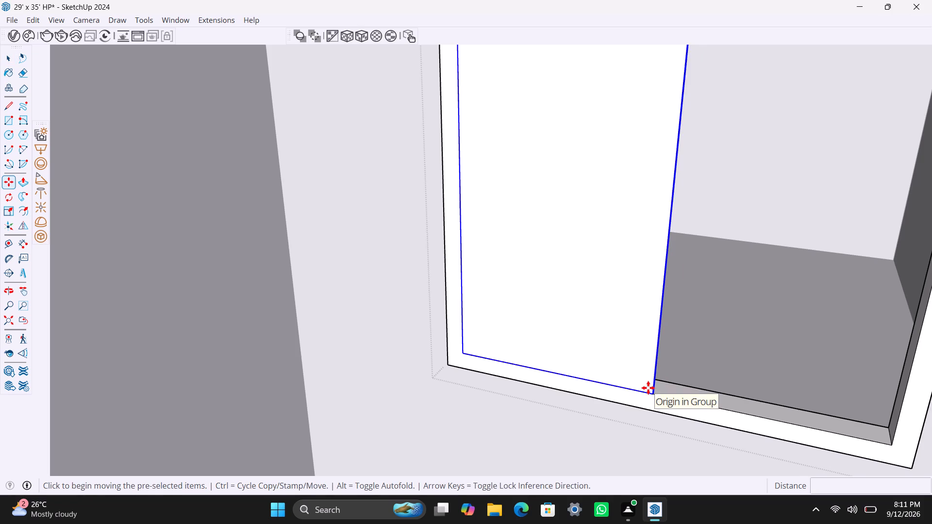
scroll(650, 388, up, 5)
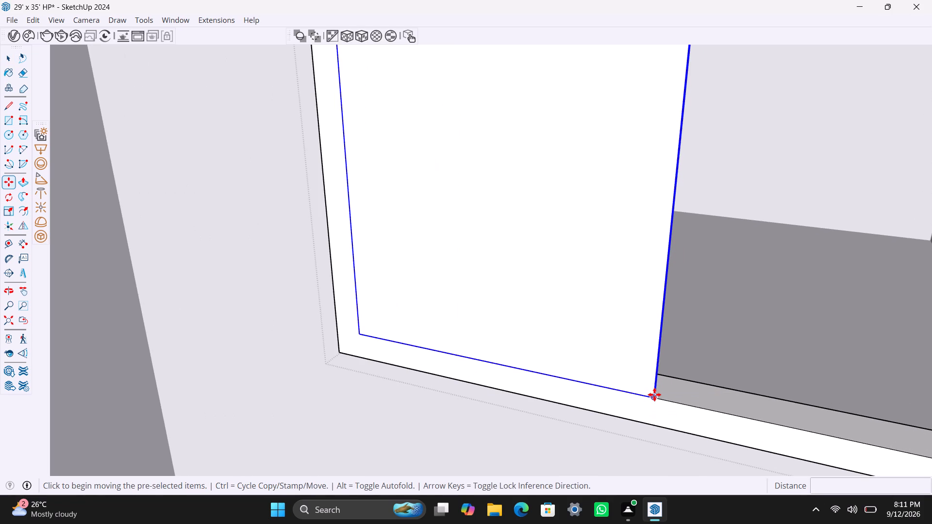
click(654, 394)
click(662, 385)
Copy the pane about 1' 10 1/16" sideways to the lower corner of the frame, covering the other half.
scroll(662, 385, down, 1)
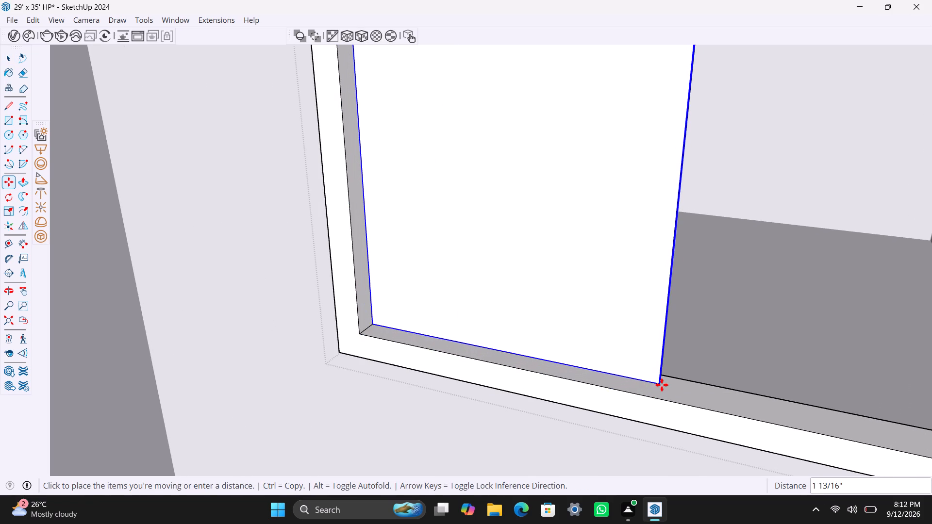
scroll(662, 385, down, 8)
key(m)
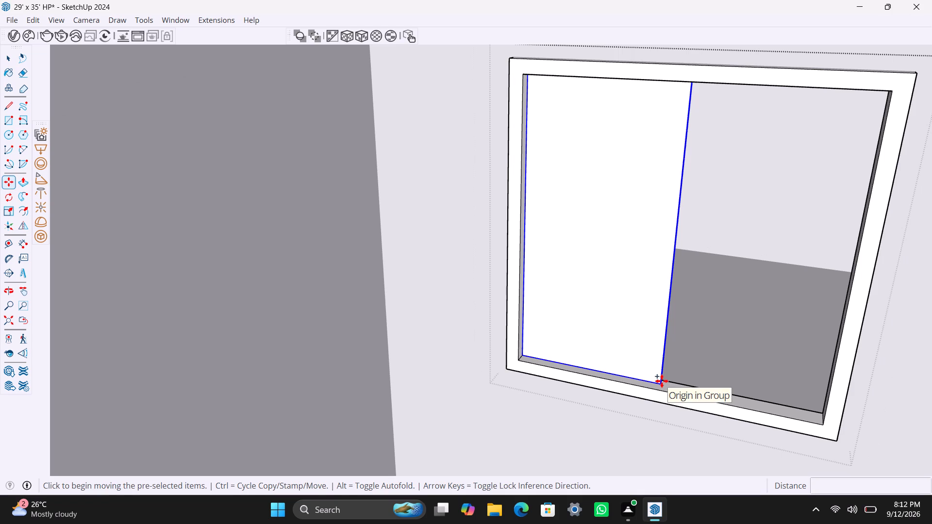
click(662, 381)
click(821, 423)
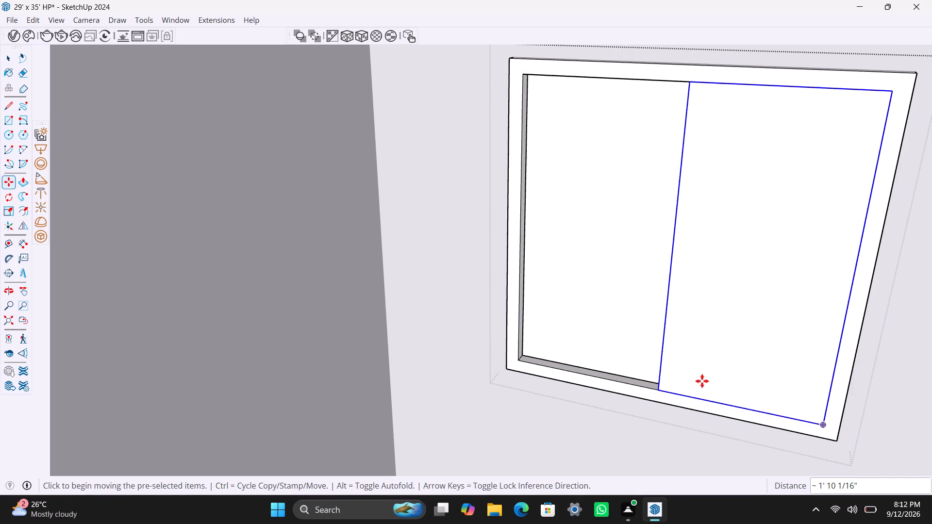
Move the copied pane back from its lower corner to meet the first pane's corner, and close the window group.
scroll(695, 374, up, 6)
middle_drag(644, 388, 822, 432)
scroll(674, 357, up, 11)
click(699, 349)
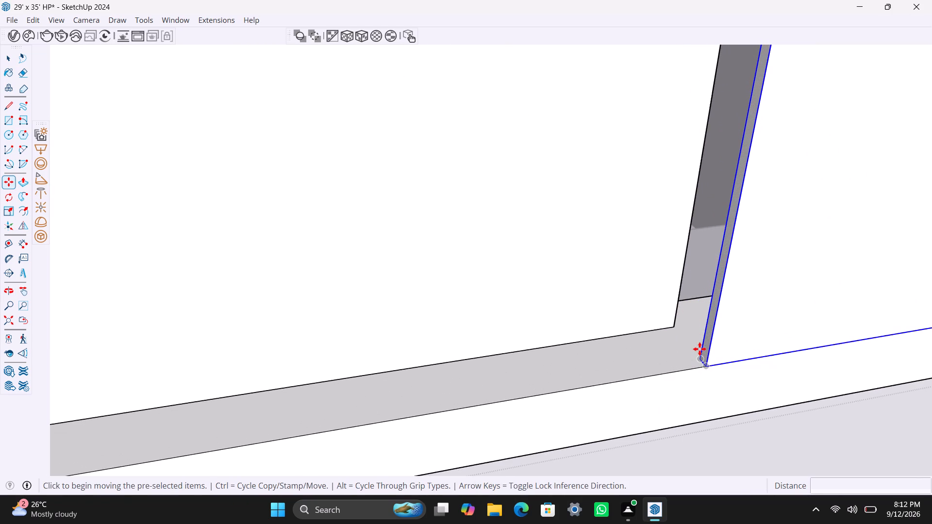
click(672, 318)
scroll(652, 336, down, 8)
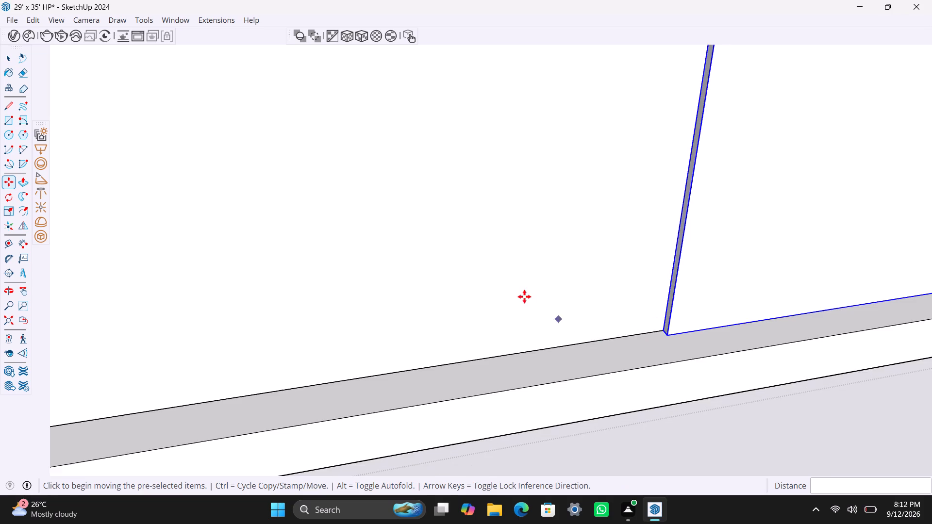
scroll(524, 296, down, 20)
scroll(524, 296, down, 20)
scroll(524, 296, down, 1)
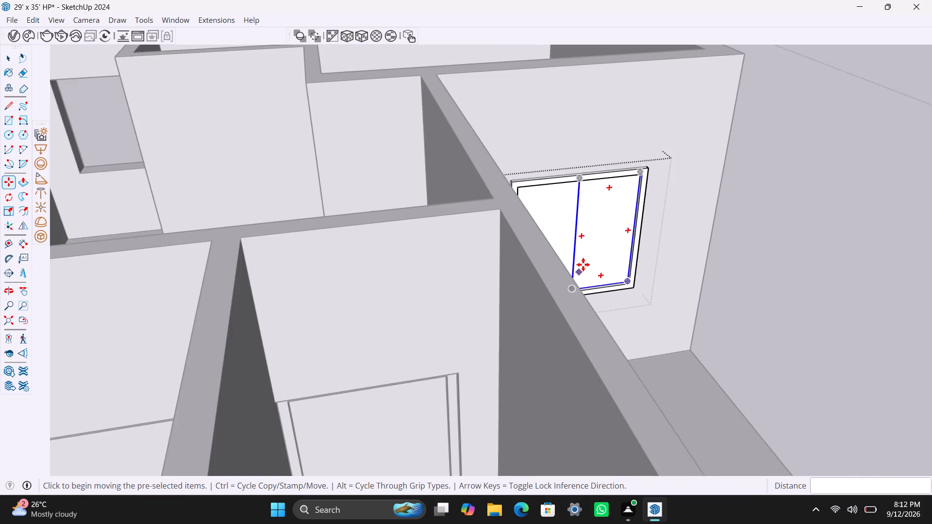
scroll(583, 264, down, 3)
key(space)
click(678, 261)
Draw a 4' by 4' rectangle covering the window opening in the front wall beside the porch.
scroll(695, 277, down, 10)
middle_drag(688, 270, 574, 265)
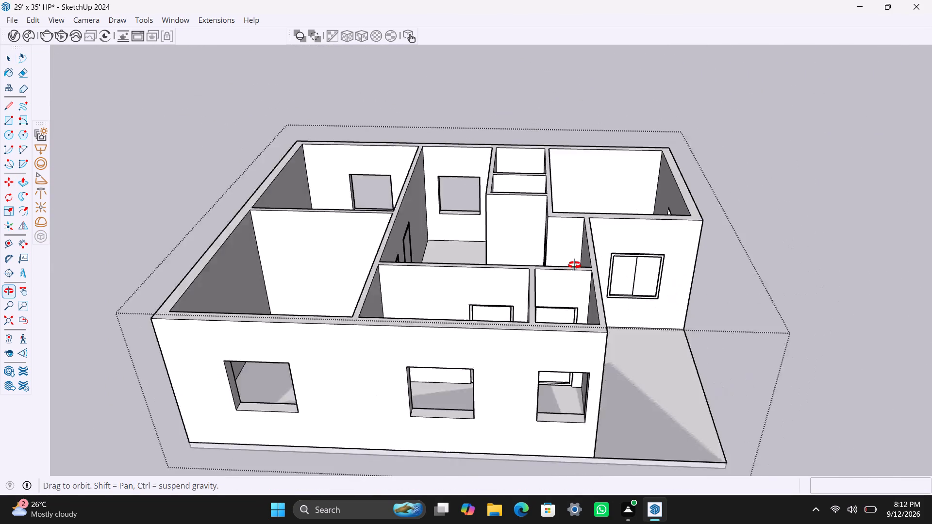
middle_drag(574, 265, 202, 268)
scroll(471, 363, up, 1)
middle_drag(470, 354, 449, 328)
scroll(486, 281, up, 1)
key(r)
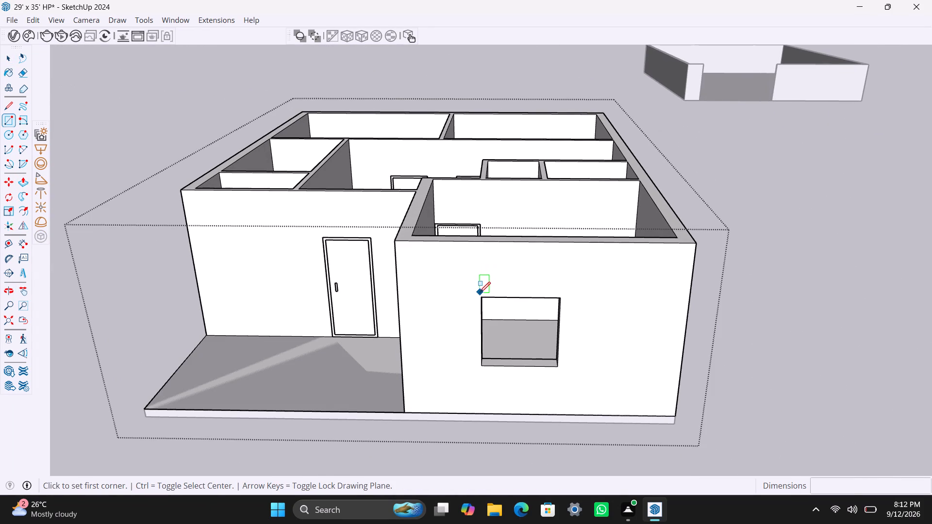
click(480, 299)
click(557, 364)
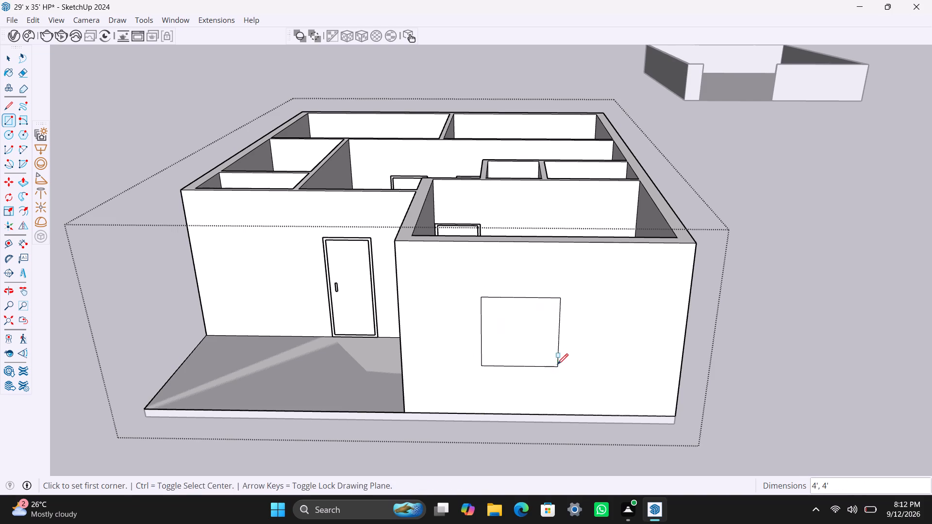
Make a group of the rectangle covering the front window opening and open it for editing.
key(space)
double_click(534, 349)
right_click(534, 348)
click(593, 174)
double_click(525, 326)
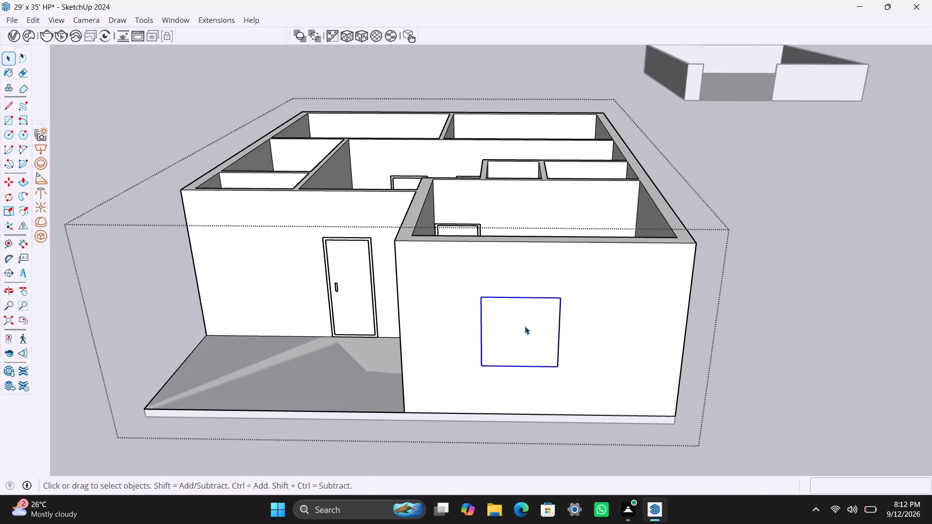
Offset the front window rectangle 2" inward and delete the inner face to leave a frame outline.
click(517, 325)
key(f)
click(498, 321)
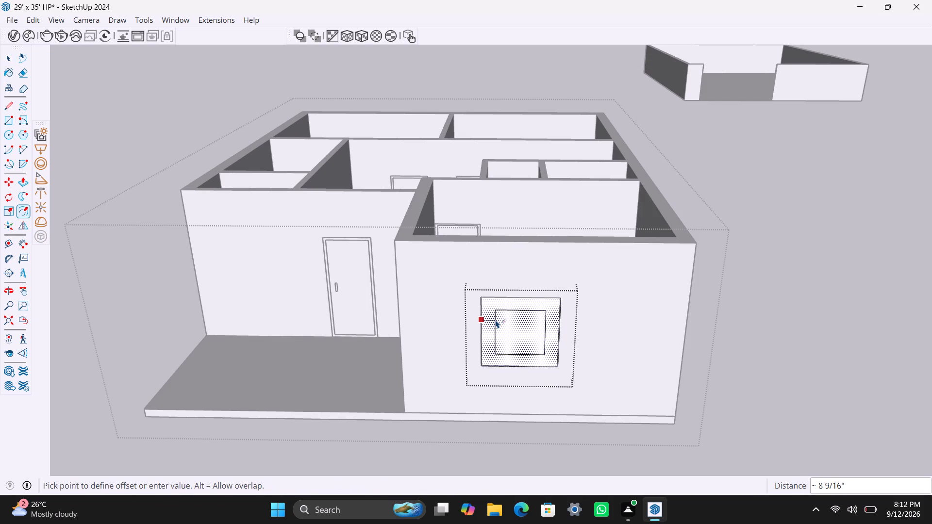
text(2")
key(Return)
key(space)
click(519, 321)
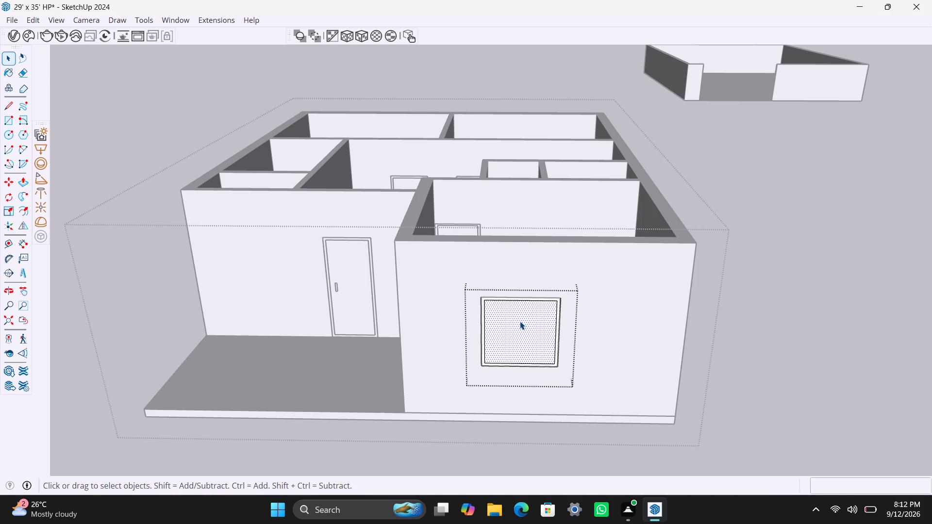
scroll(520, 321, up, 1)
key(Delete)
Push/pull the front window frame 1.5" into the wall and pull its front face 1.5" outward.
scroll(491, 344, up, 6)
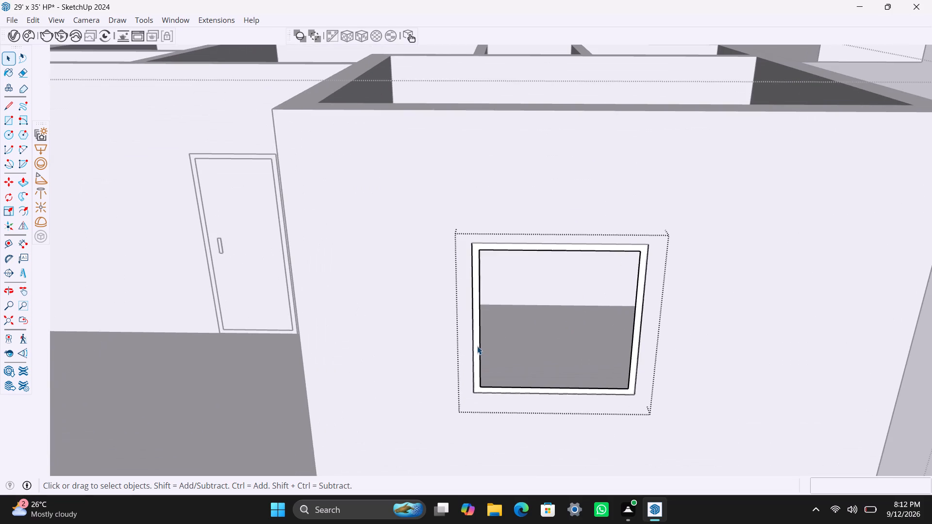
click(477, 344)
key(p)
click(477, 344)
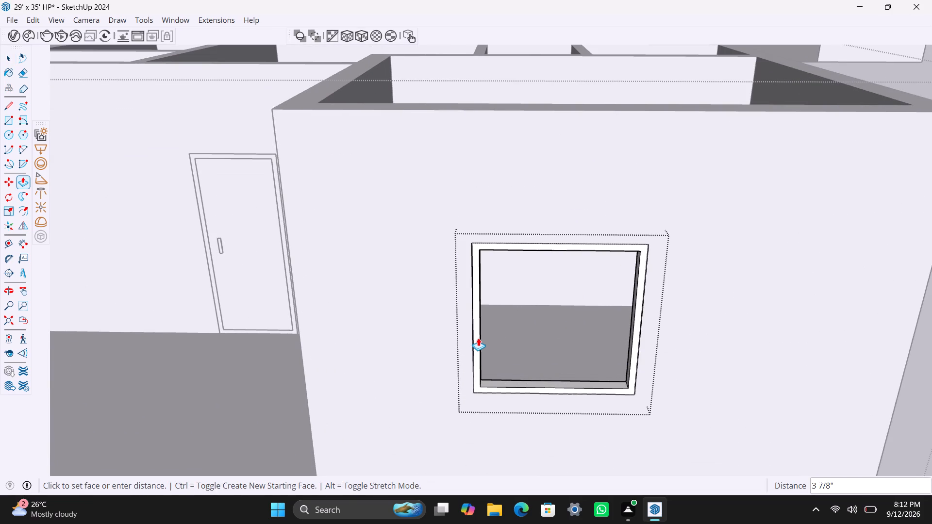
text(1.5")
key(Return)
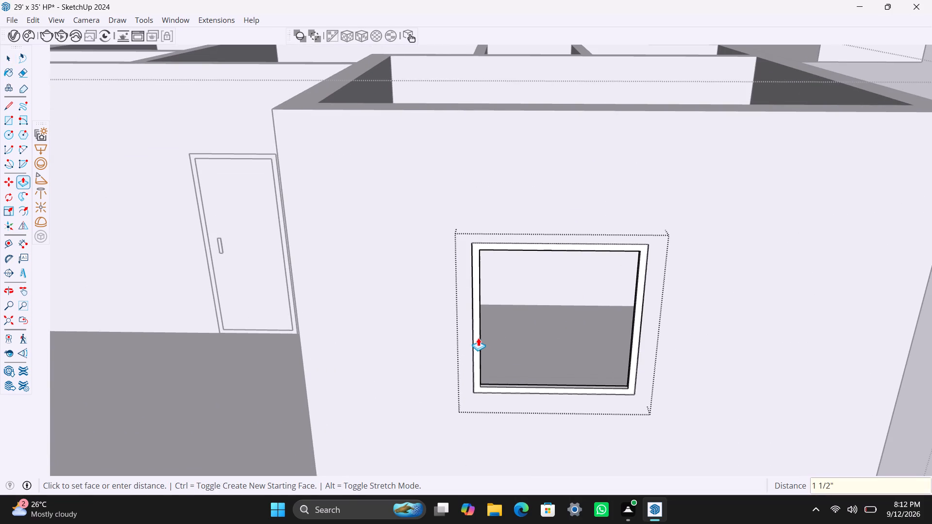
click(481, 342)
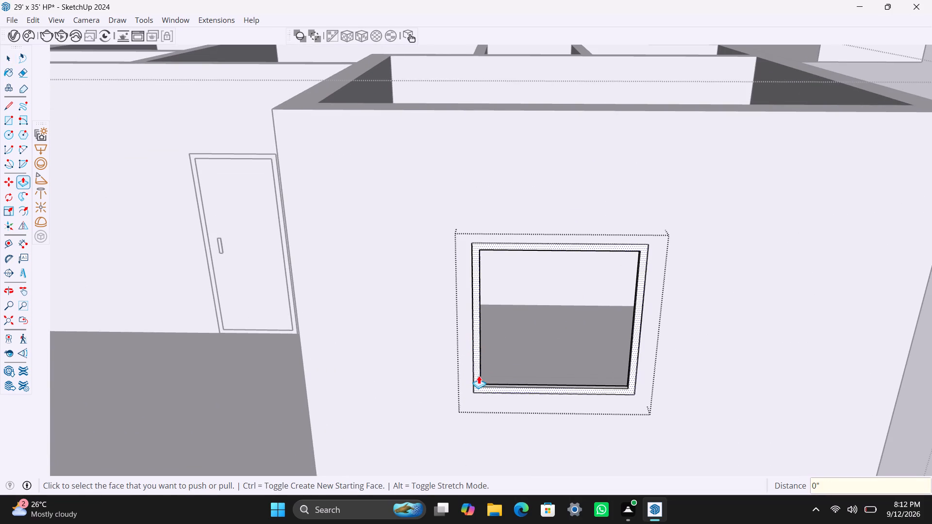
click(479, 376)
text(1.5")
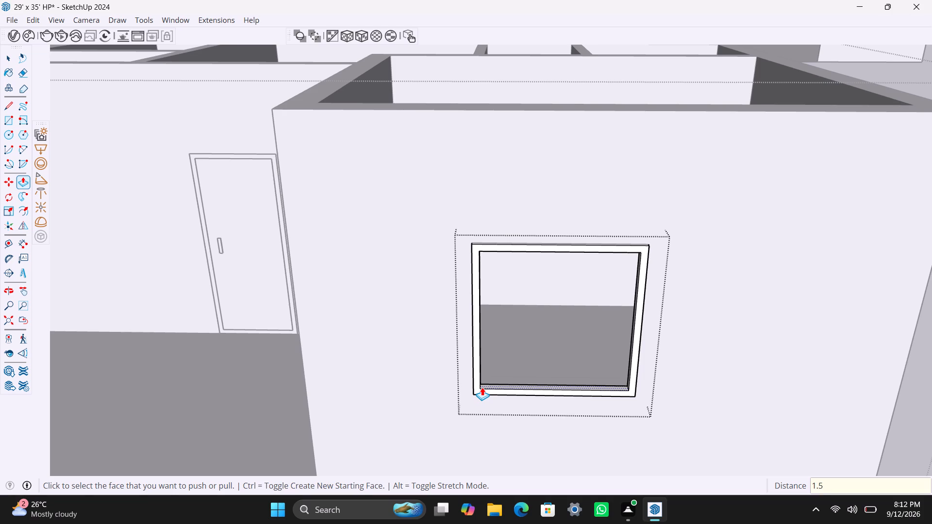
key(Return)
key(space)
Draw a 1' 10" by 3' 8" rectangle over half of the frame opening and delete the face filling the other half.
key(r)
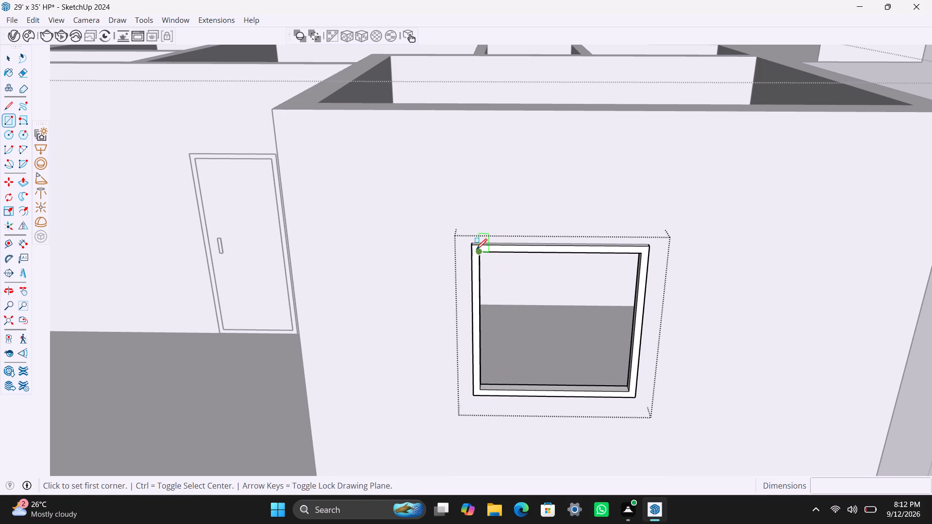
click(484, 251)
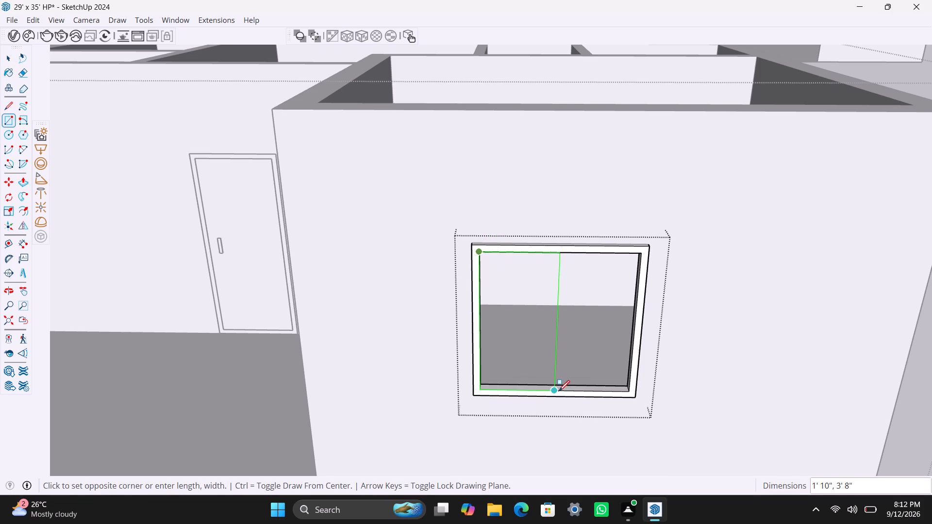
click(559, 391)
key(space)
click(567, 360)
key(Delete)
Make a group of the half-opening pane face with its edges and open it for editing.
double_click(530, 356)
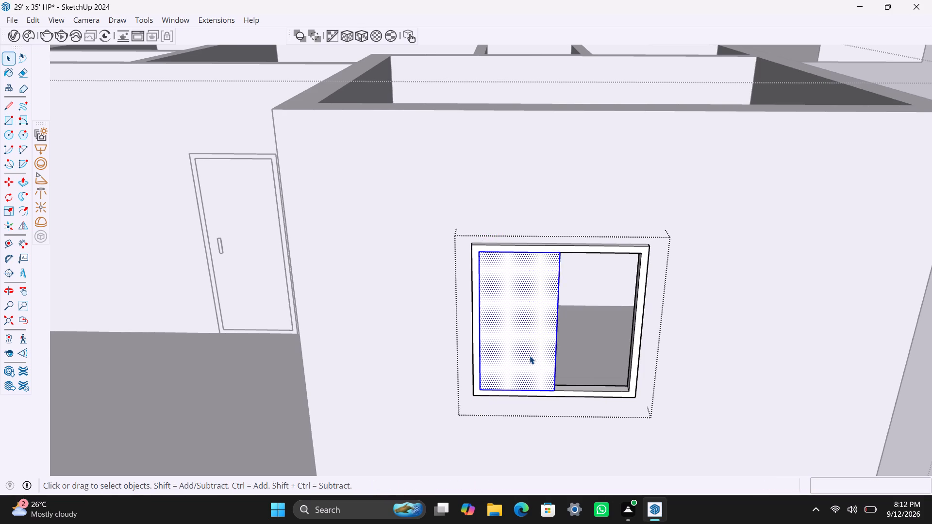
right_click(530, 356)
click(591, 175)
double_click(520, 356)
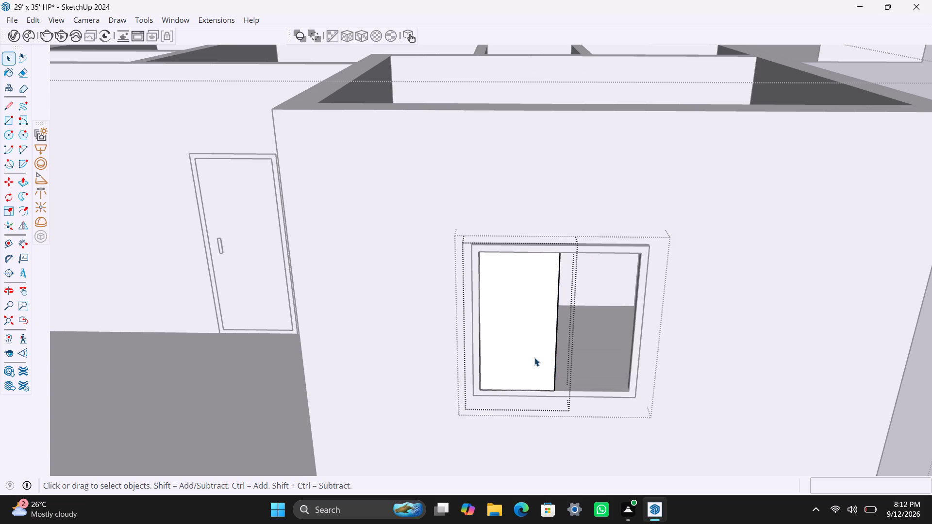
Push/pull the pane face to 8mm thick and close the pane group.
scroll(567, 381, up, 3)
middle_drag(560, 386, 499, 401)
scroll(512, 377, up, 2)
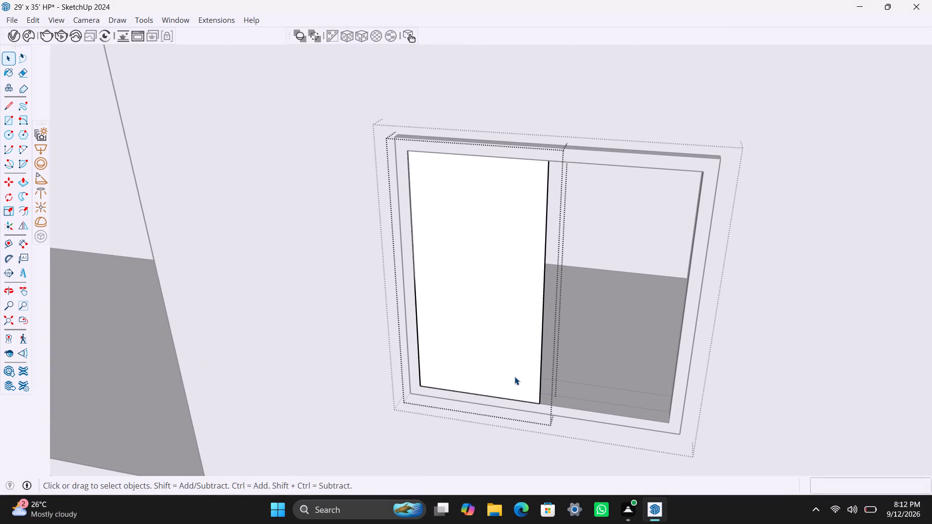
key(p)
click(515, 377)
text(8mm)
key(Return)
key(space)
click(362, 424)
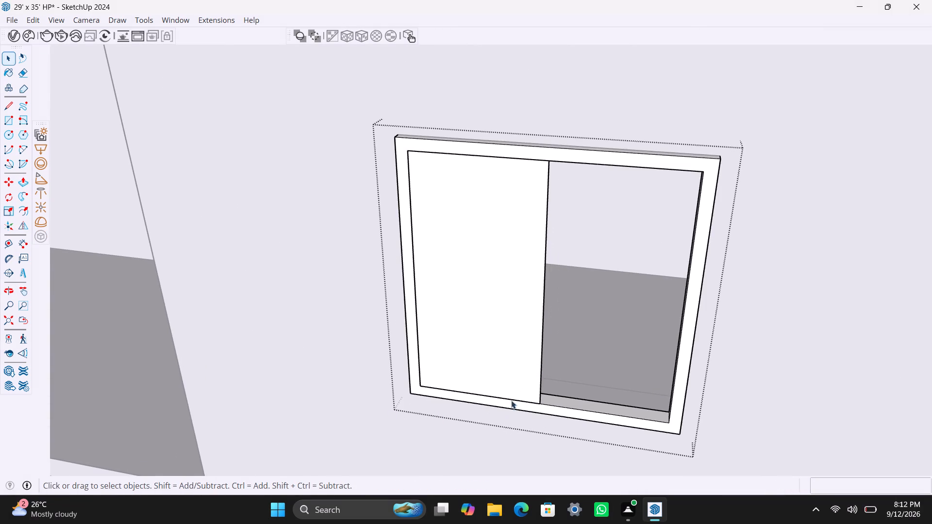
Move the pane 1 3/4" back into the frame depth from its lower corner.
scroll(517, 398, up, 3)
click(533, 391)
scroll(550, 402, up, 8)
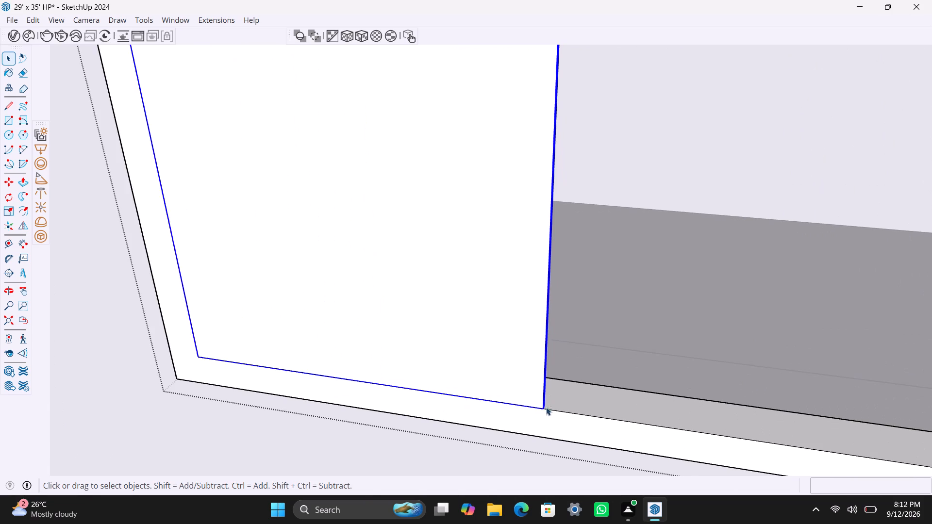
scroll(541, 411, up, 1)
key(m)
click(541, 409)
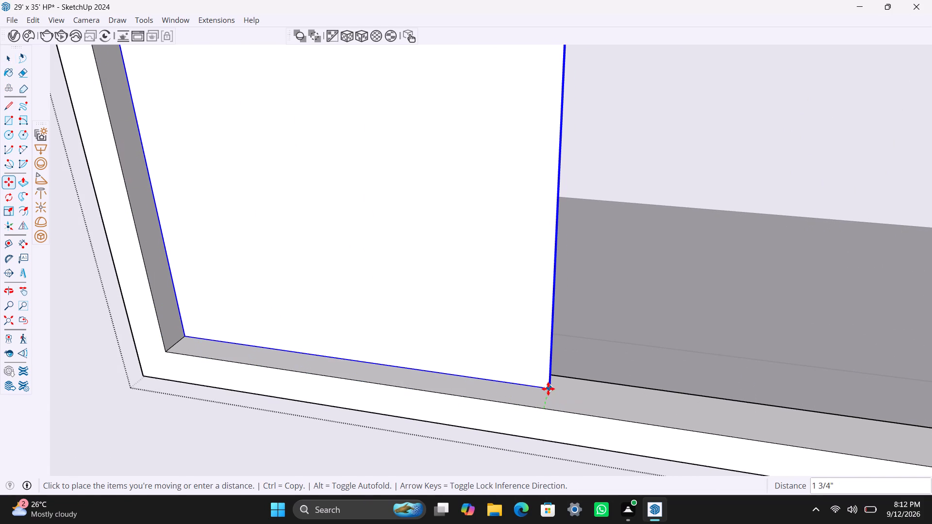
click(548, 389)
Copy the pane about 1' 10 1/8" sideways to the frame's opposite lower inner corner, covering the other half.
scroll(498, 373, down, 12)
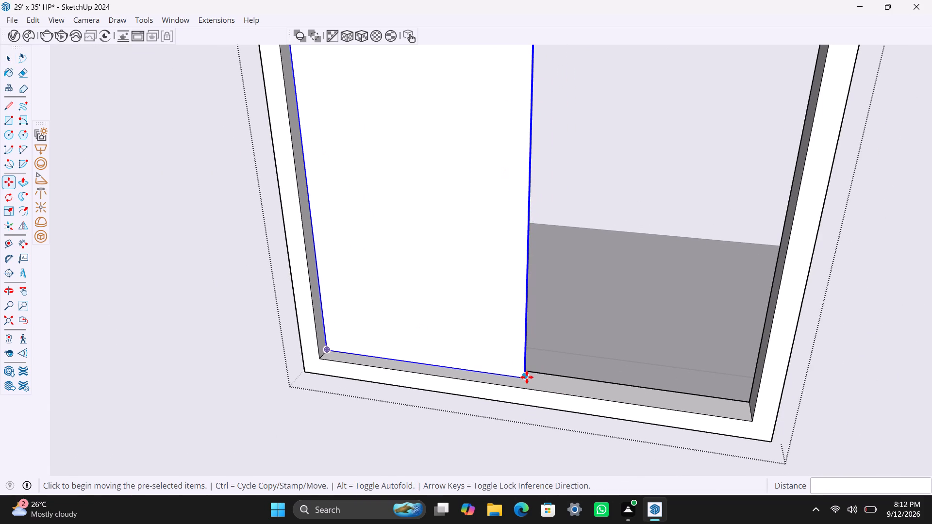
key(m)
click(527, 377)
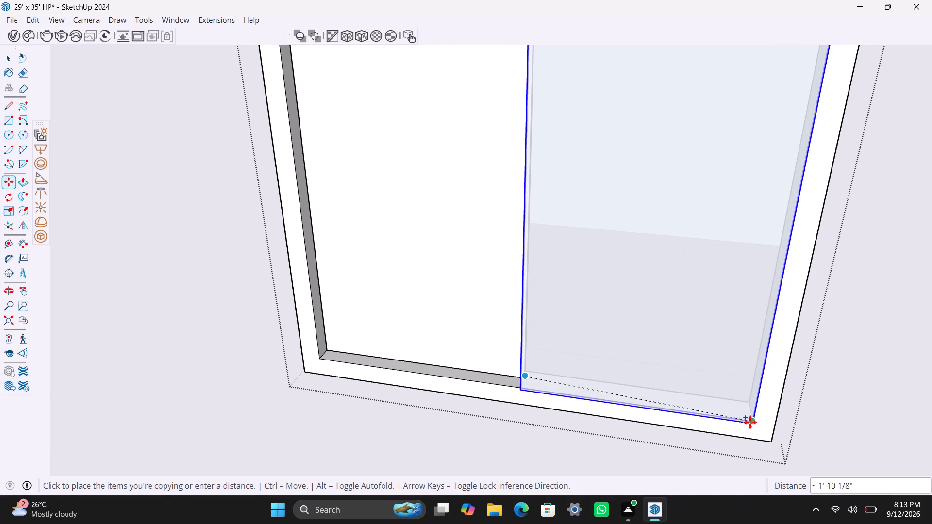
click(751, 417)
Move the copied pane 1 3/4" back from its lower corner to meet the first pane's corner, and close the window group.
scroll(566, 372, up, 3)
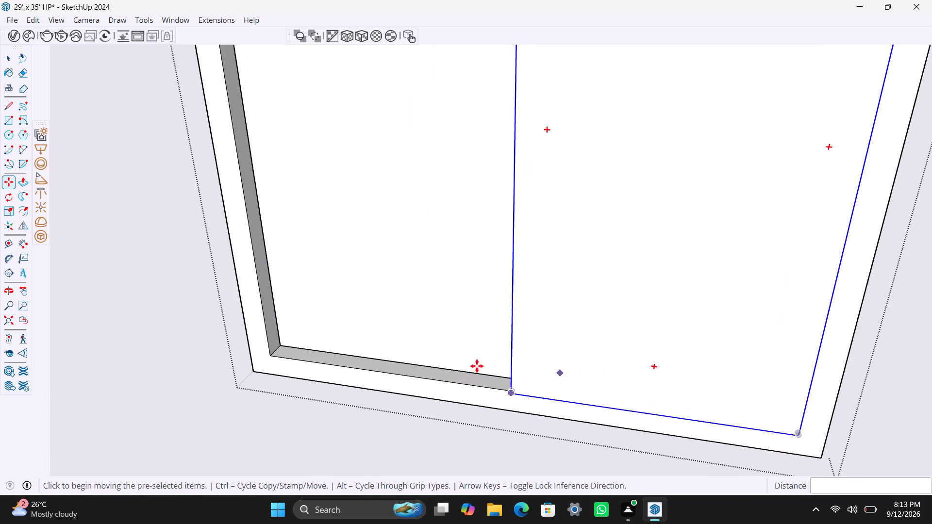
middle_drag(477, 366, 770, 389)
scroll(568, 372, up, 7)
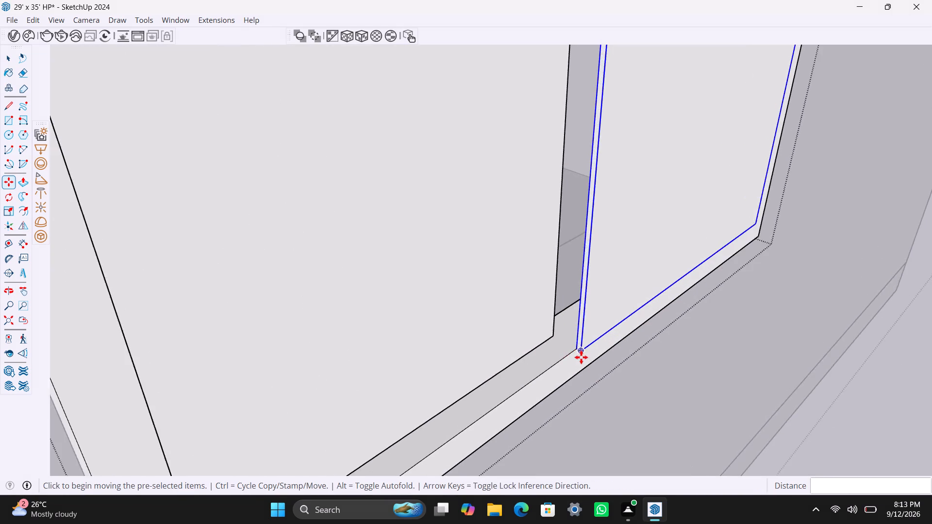
scroll(581, 357, up, 5)
click(570, 339)
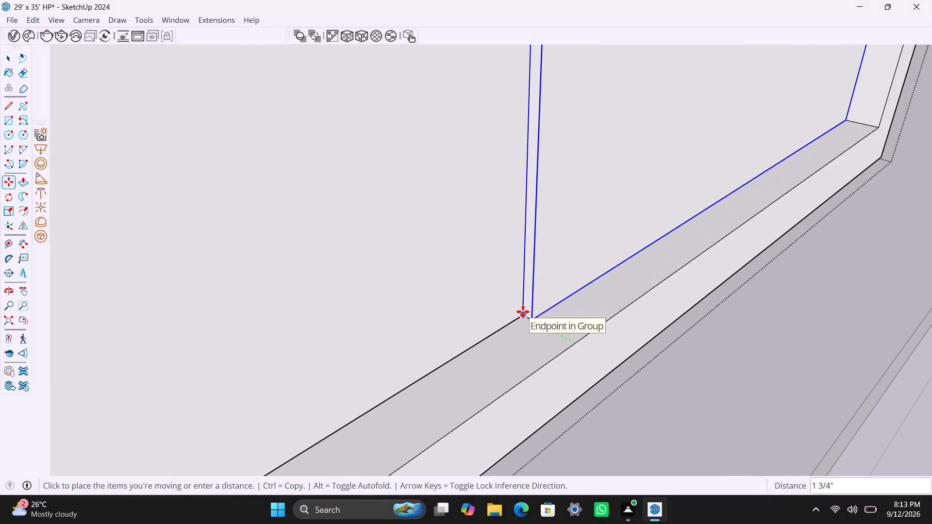
click(522, 311)
scroll(521, 333, down, 20)
scroll(521, 333, down, 3)
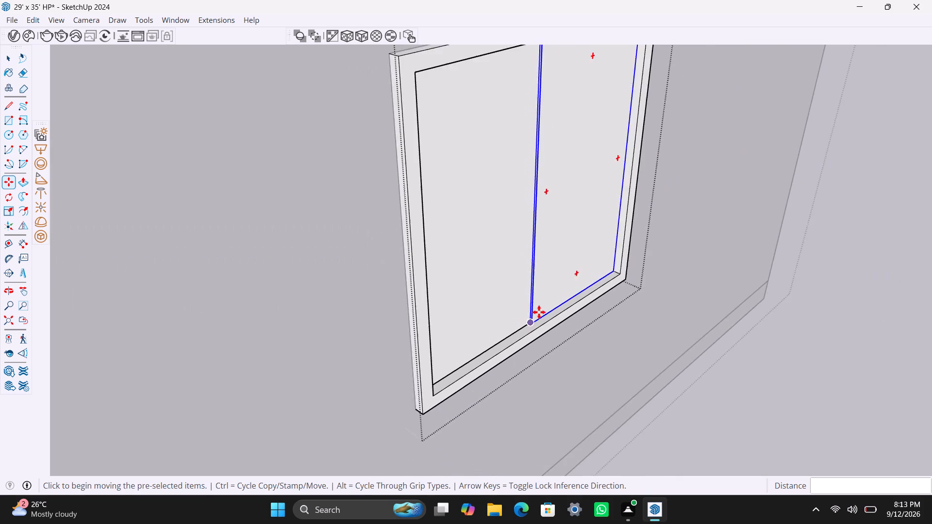
scroll(539, 312, down, 20)
scroll(539, 312, down, 1)
key(space)
drag(683, 288, 690, 286)
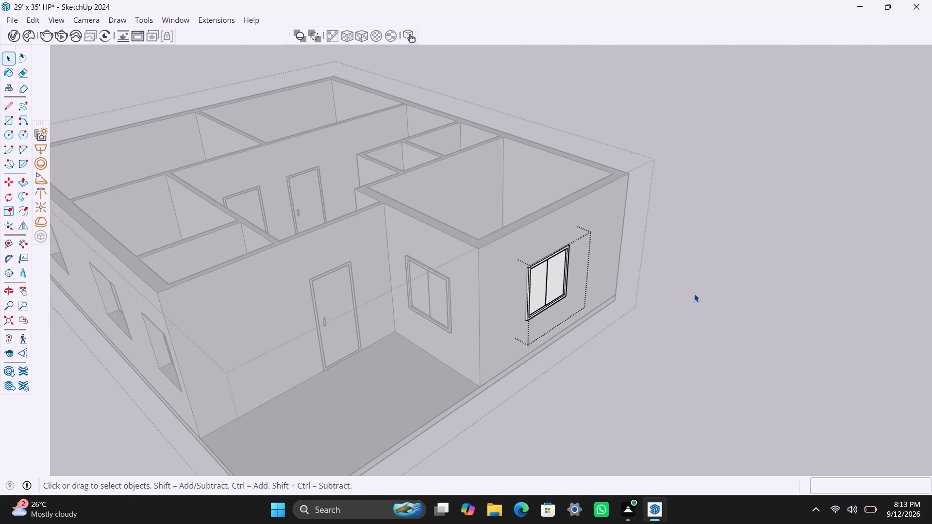
scroll(694, 295, down, 5)
middle_drag(700, 331, 78, 341)
click(507, 396)
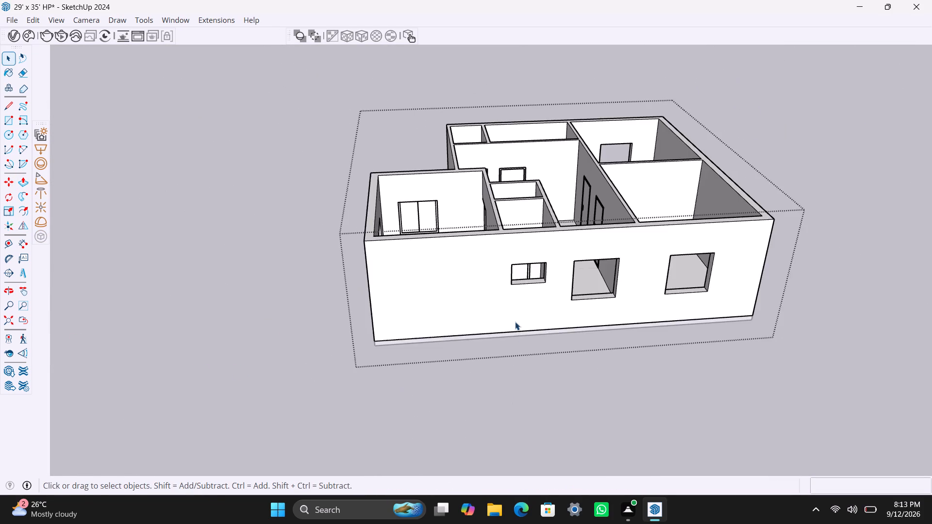
Draw a 2' by 3' rectangle covering the small window opening in the side wall.
scroll(512, 278, up, 3)
middle_drag(509, 284, 489, 266)
scroll(499, 257, up, 4)
key(r)
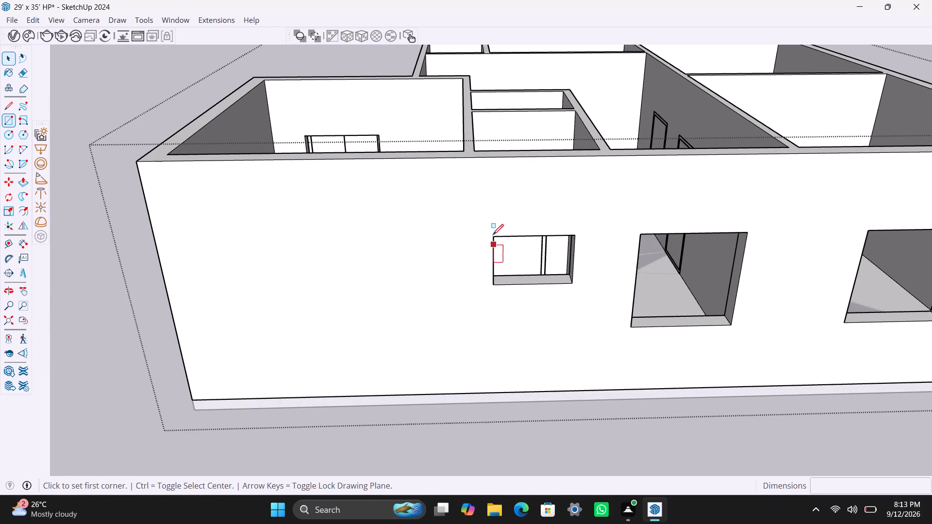
drag(491, 235, 501, 246)
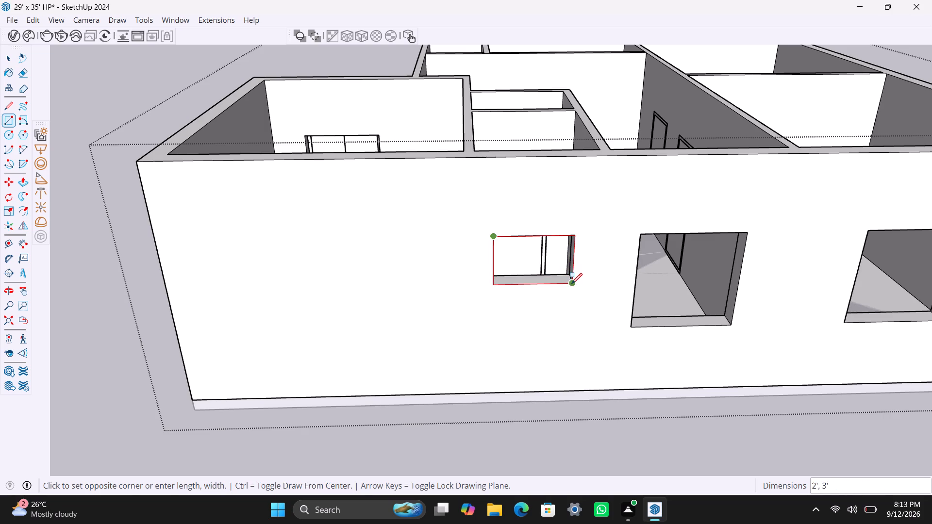
click(571, 284)
key(space)
Make a group of the rectangle covering the small side window opening and open it for editing.
double_click(533, 262)
right_click(533, 262)
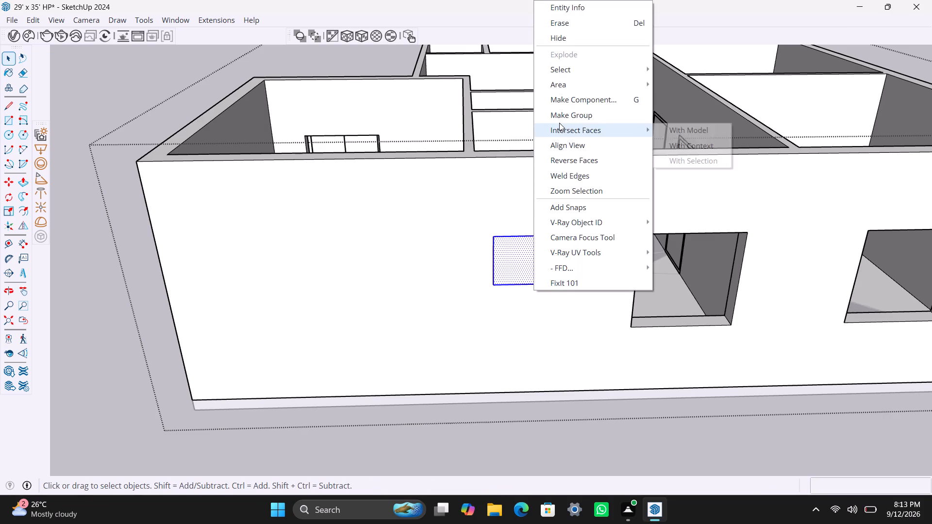
click(561, 117)
triple_click(515, 255)
Offset the small window rectangle 2" inward and delete the inner face to leave a frame outline.
key(f)
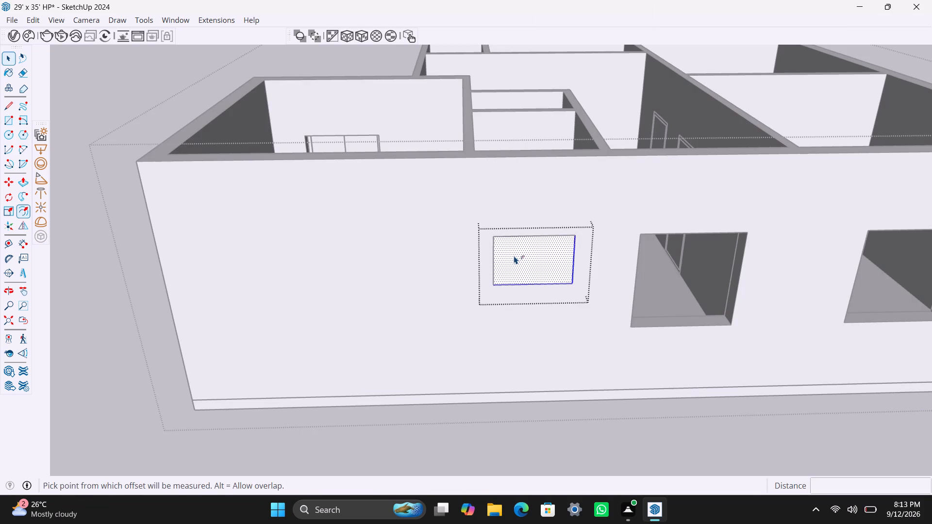
click(513, 256)
text(2")
key(Return)
key(space)
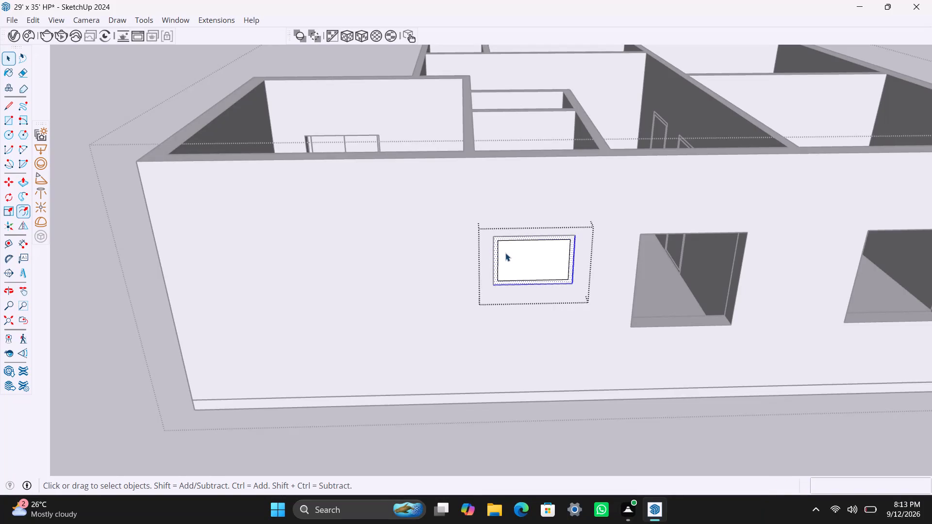
click(531, 272)
key(Delete)
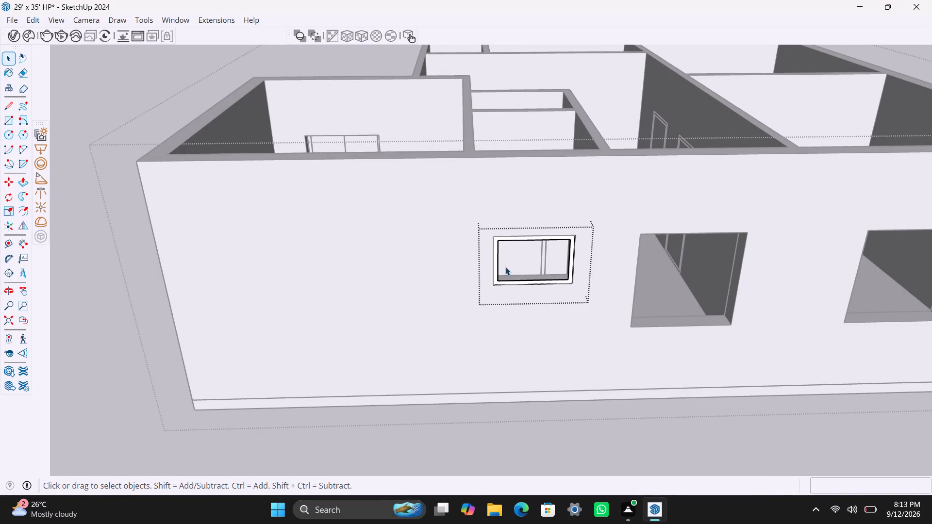
Push/pull the small window frame 1.5" into the wall and pull its front face 1.5" outward.
scroll(496, 277, up, 5)
click(496, 279)
key(p)
click(496, 278)
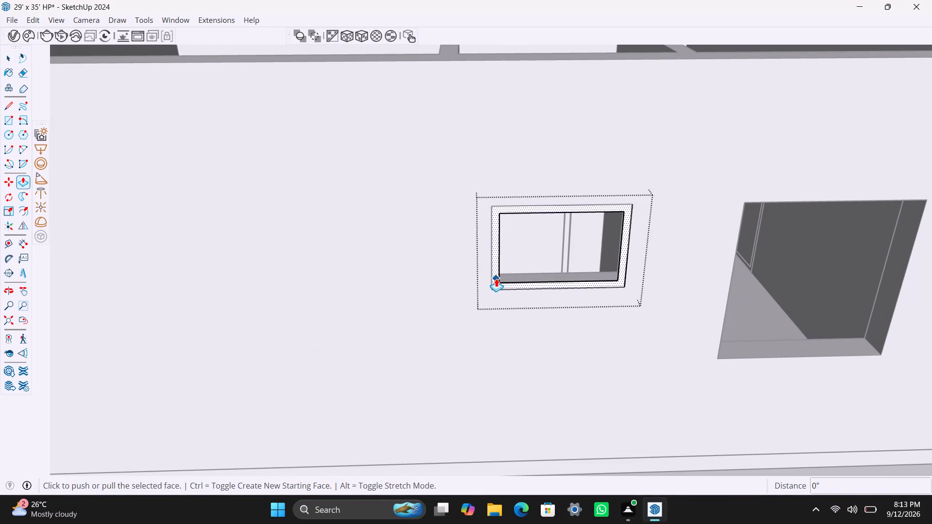
text(1.)
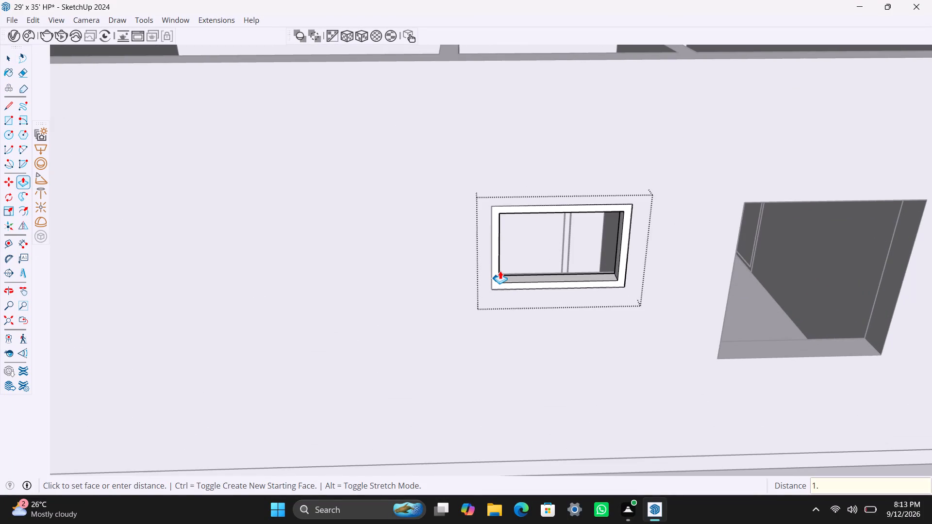
text(5")
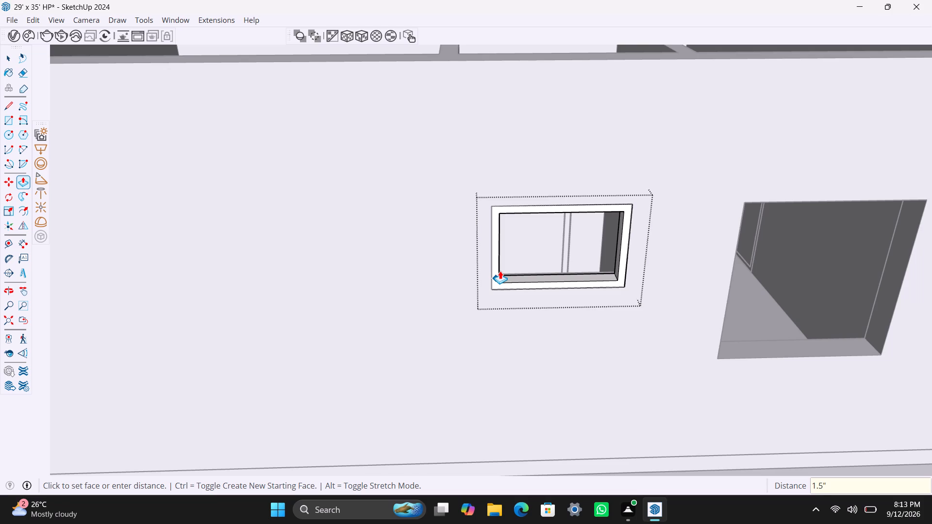
key(Return)
click(496, 279)
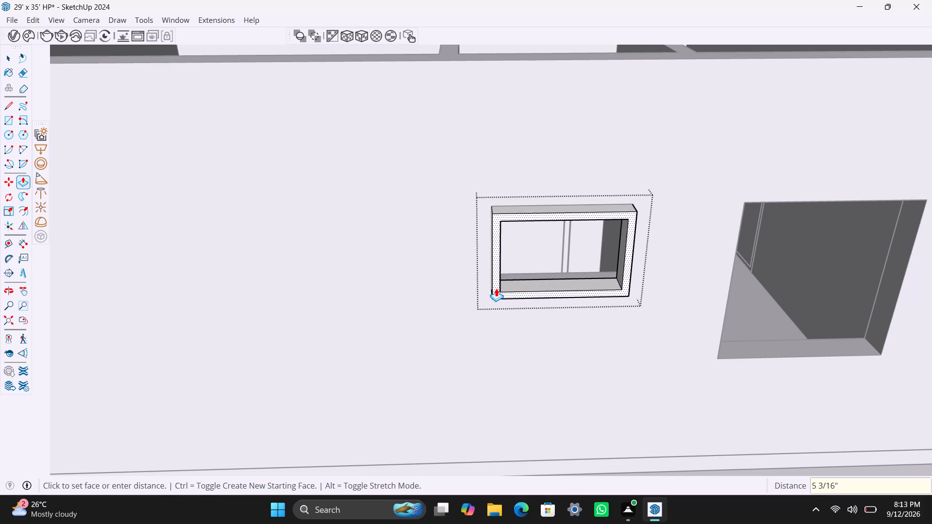
text(1.5")
key(Return)
key(space)
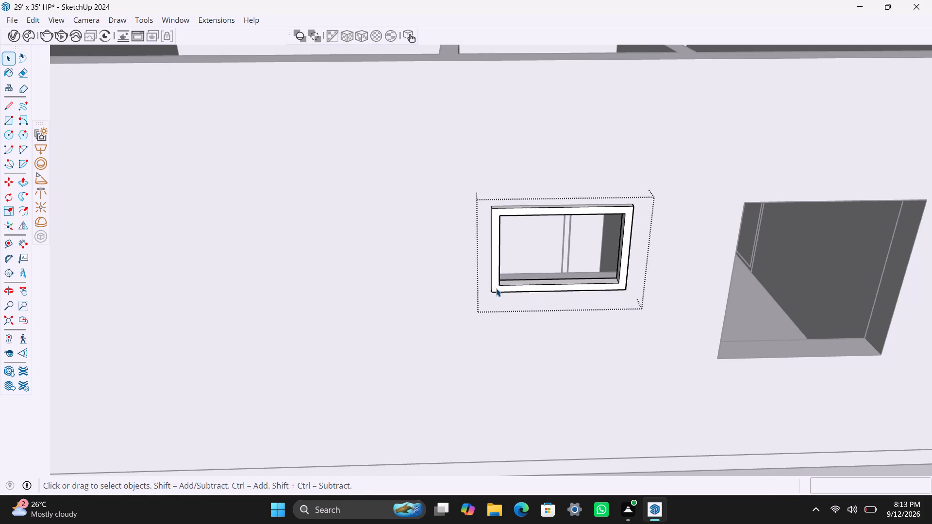
Draw a 2" high rectangle across the top of the small window frame's opening and delete the face below it.
text(r)
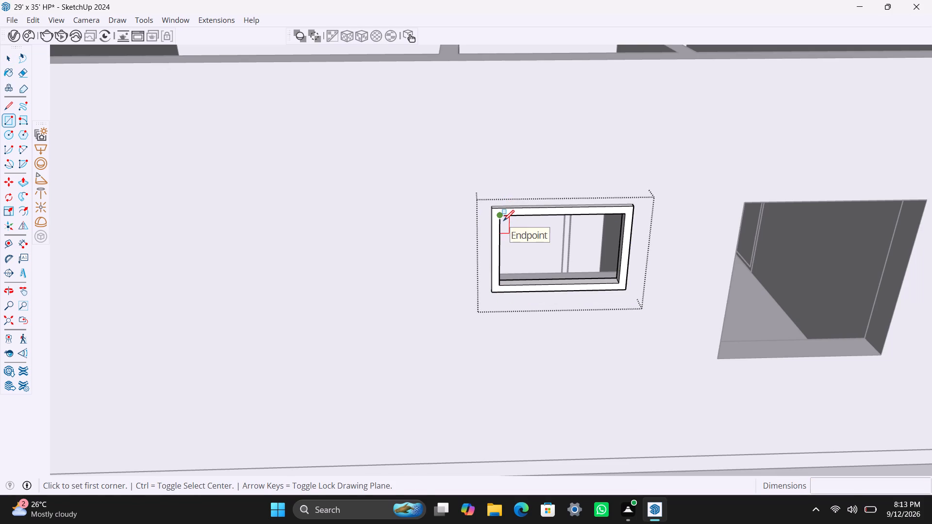
click(503, 221)
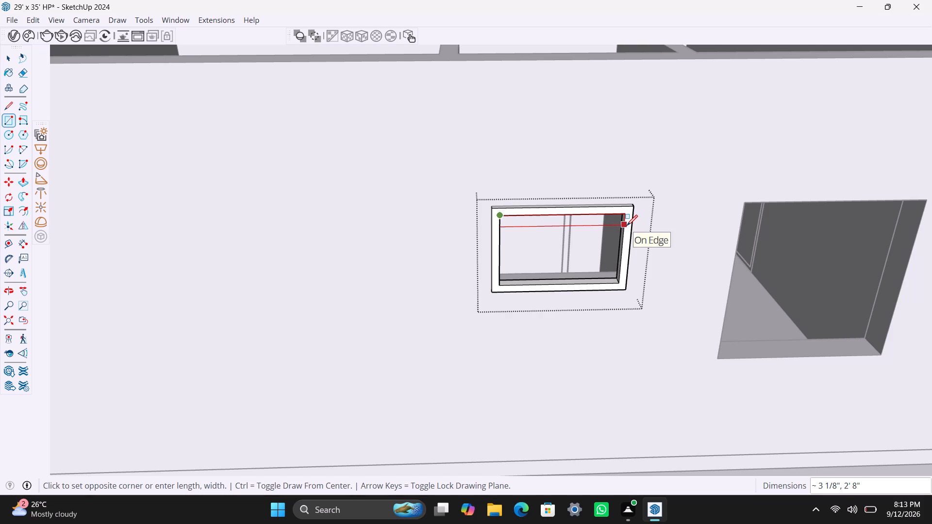
text(2")
key(Return)
key(space)
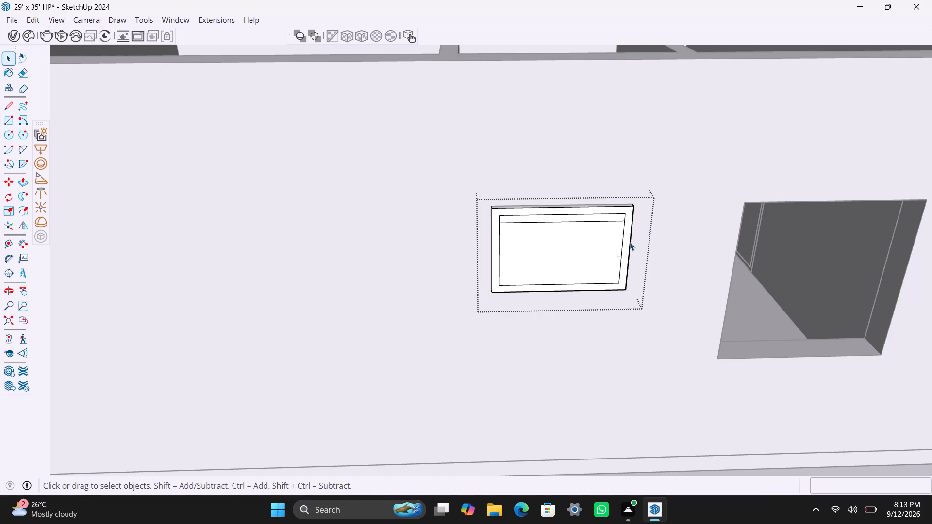
click(589, 252)
key(Delete)
Make the 2" strip a group and push/pull it 8 mm inside the group to form a slat.
scroll(591, 196, up, 4)
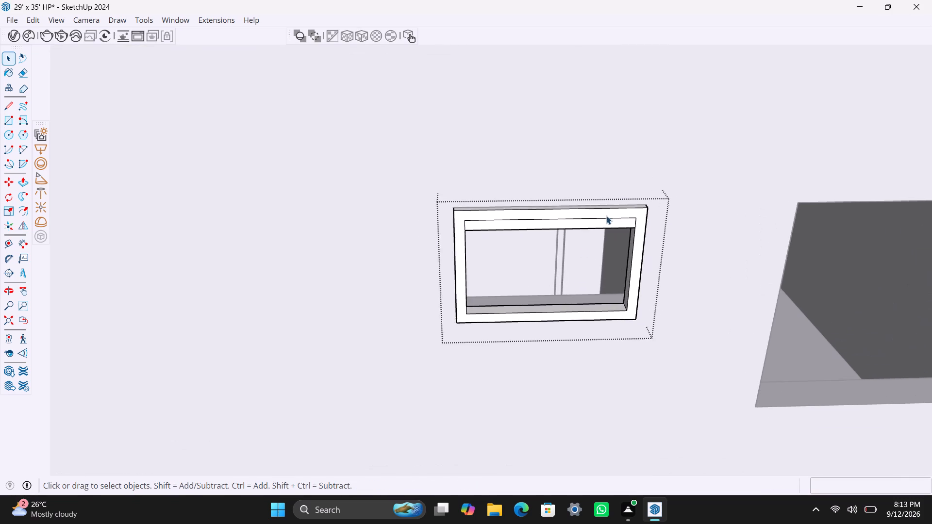
double_click(613, 224)
right_click(614, 224)
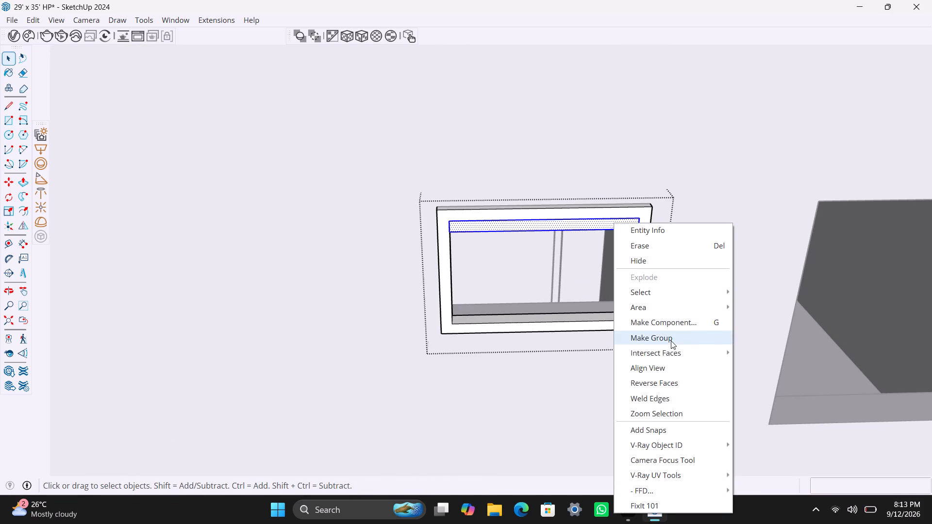
click(671, 341)
triple_click(603, 227)
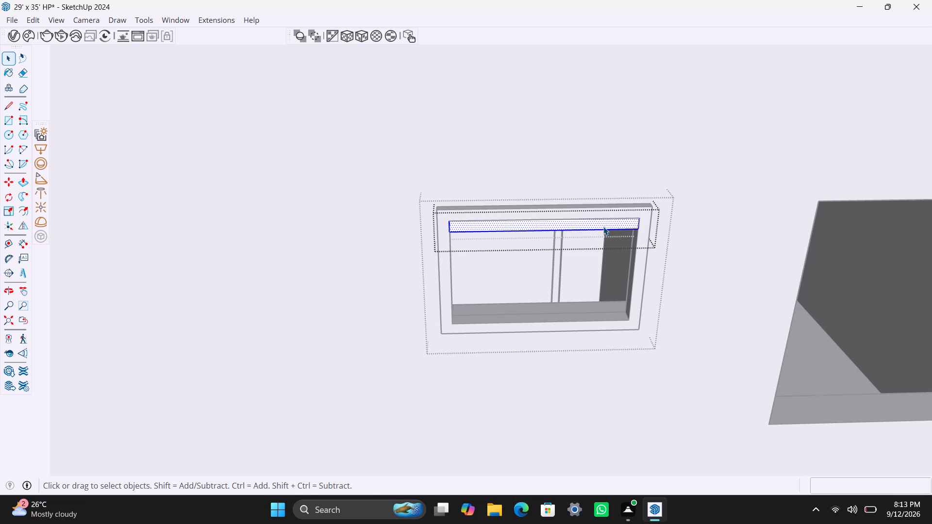
key(p)
click(603, 227)
text(8mm)
key(Return)
key(space)
drag(529, 399, 536, 377)
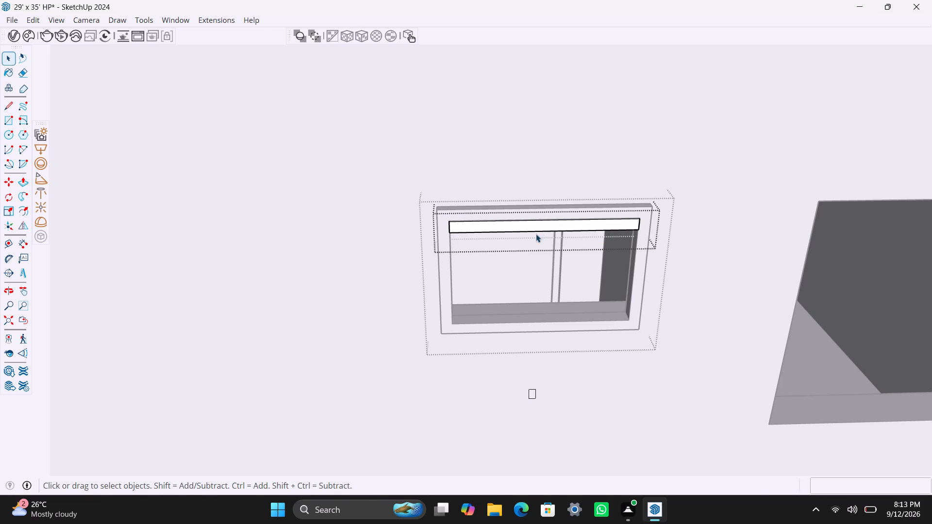
Copy the slat 1' 6" down to the bottom of the frame opening, divided into 6 equal intervals, and close the window group.
click(680, 184)
click(635, 219)
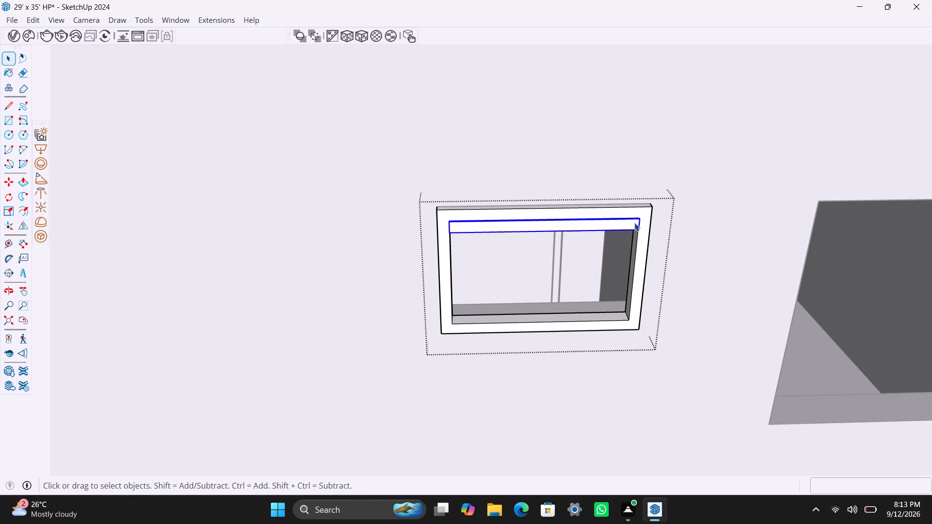
key(m)
click(645, 230)
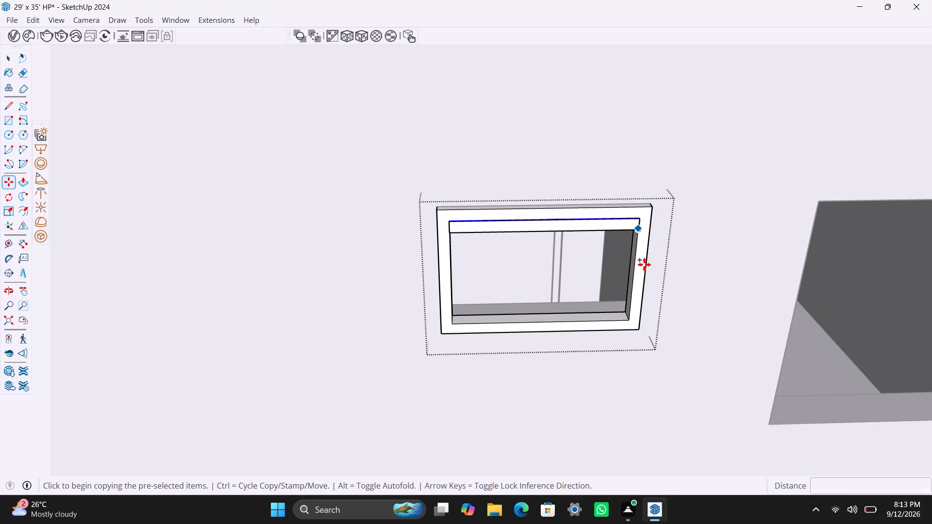
click(631, 315)
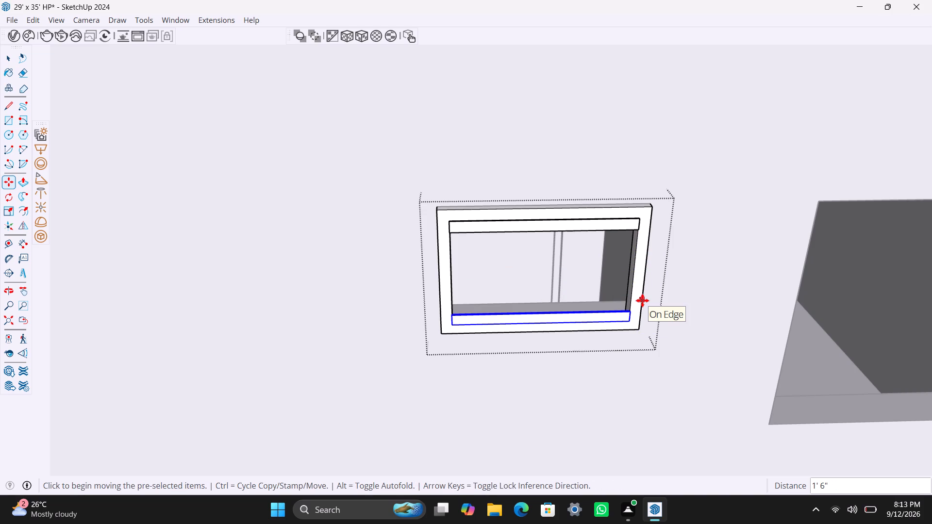
text(/6)
key(Return)
key(space)
scroll(536, 298, down, 3)
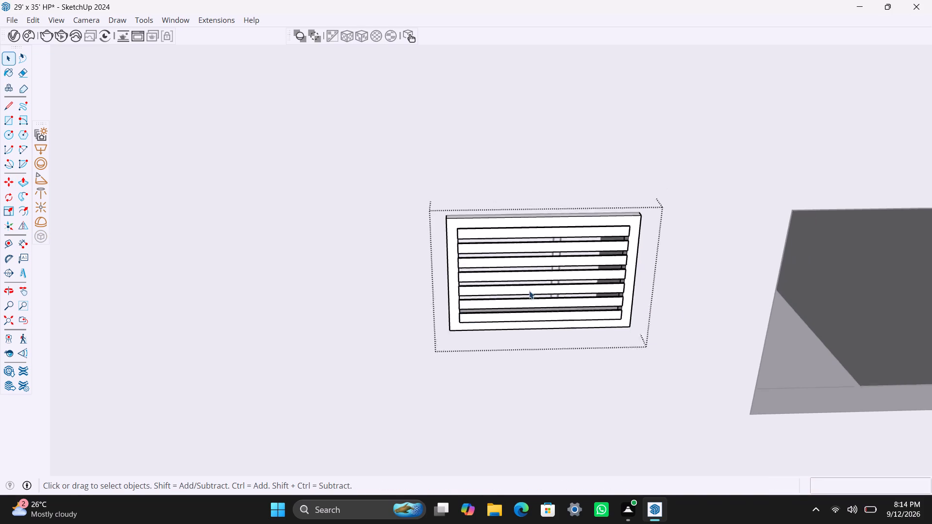
scroll(529, 291, down, 9)
shift+middle_drag(583, 355, 536, 362)
click(550, 446)
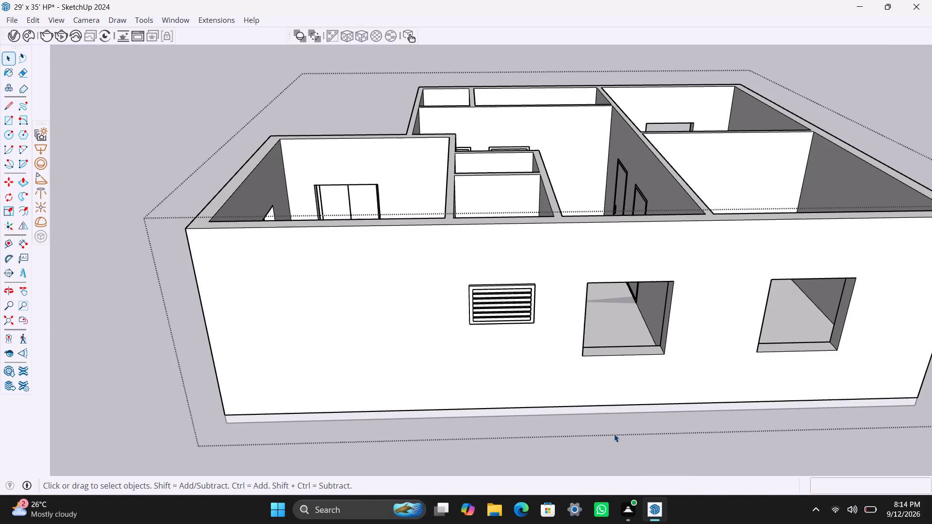
Draw a rectangle covering the middle window opening in the side wall, make it a group and open it for editing.
key(r)
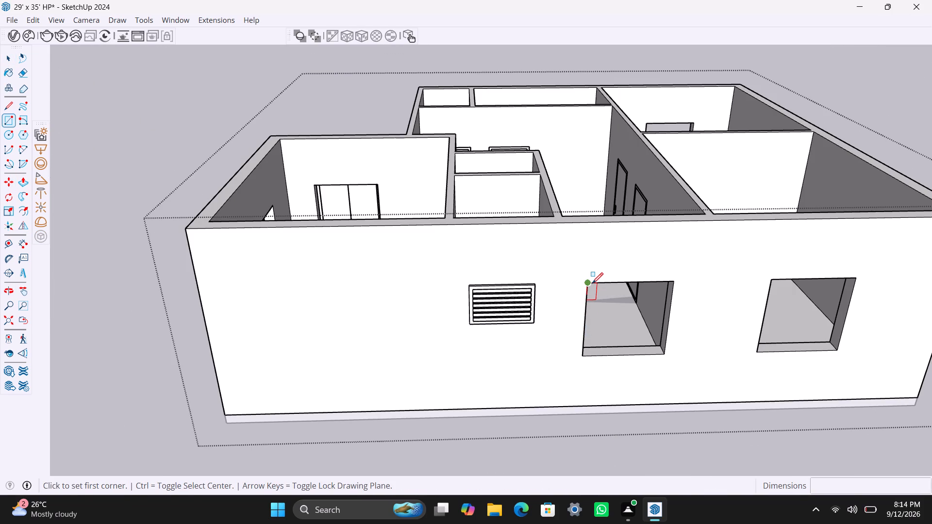
click(593, 283)
click(665, 356)
key(space)
double_click(637, 330)
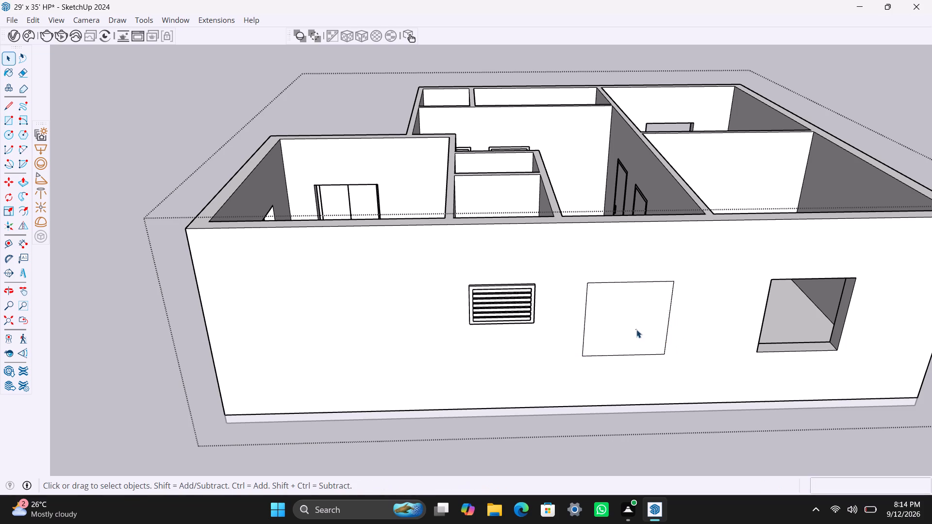
right_click(636, 329)
click(673, 157)
triple_click(600, 298)
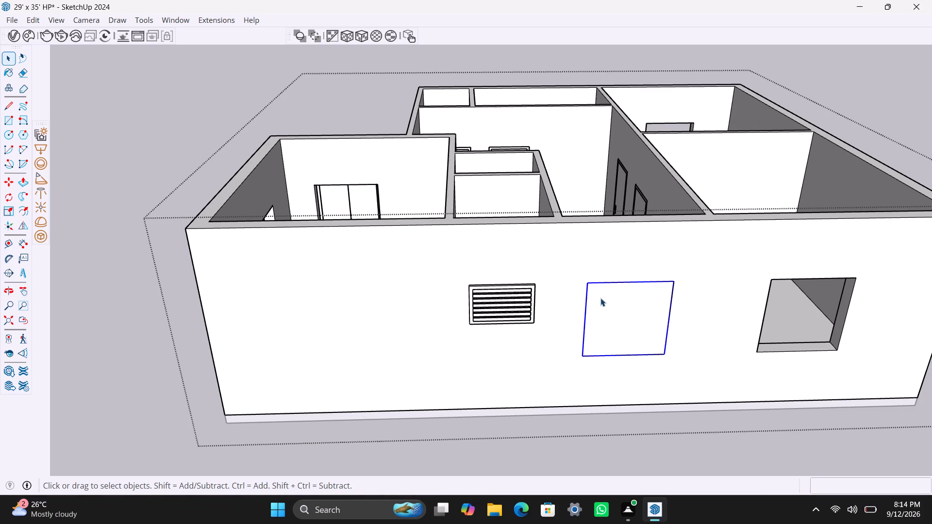
Offset the middle window rectangle 2" inward and delete the inner face to leave a frame outline.
key(f)
click(595, 313)
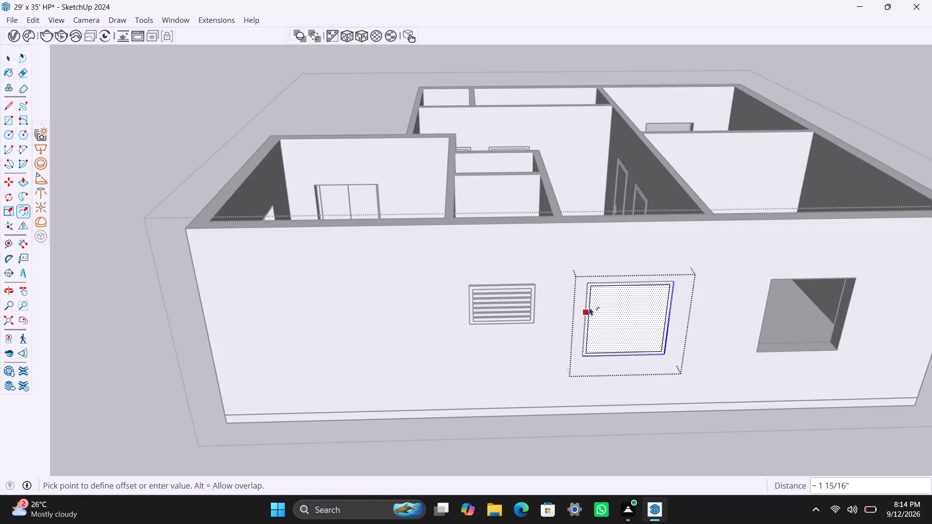
text(2")
key(Return)
key(space)
click(623, 327)
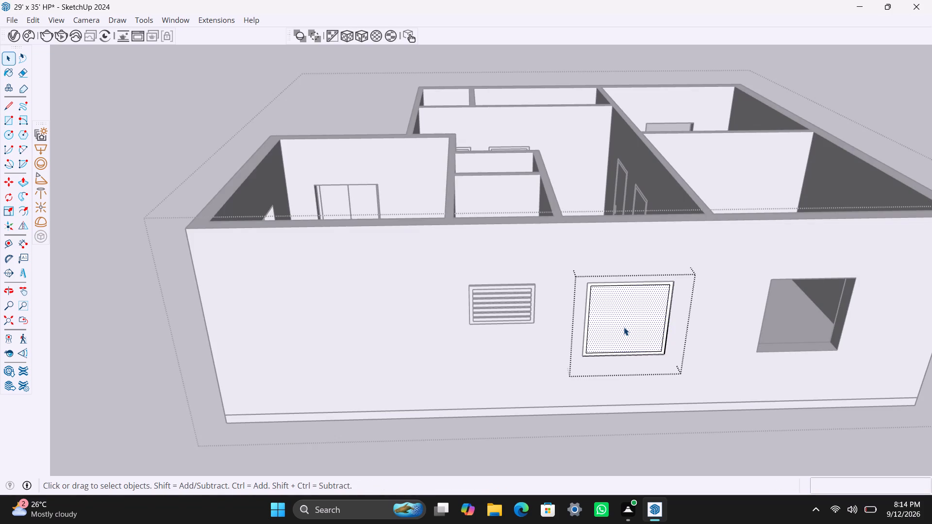
key(Delete)
Push/pull the middle window frame 1.5" into the wall.
scroll(597, 338, up, 7)
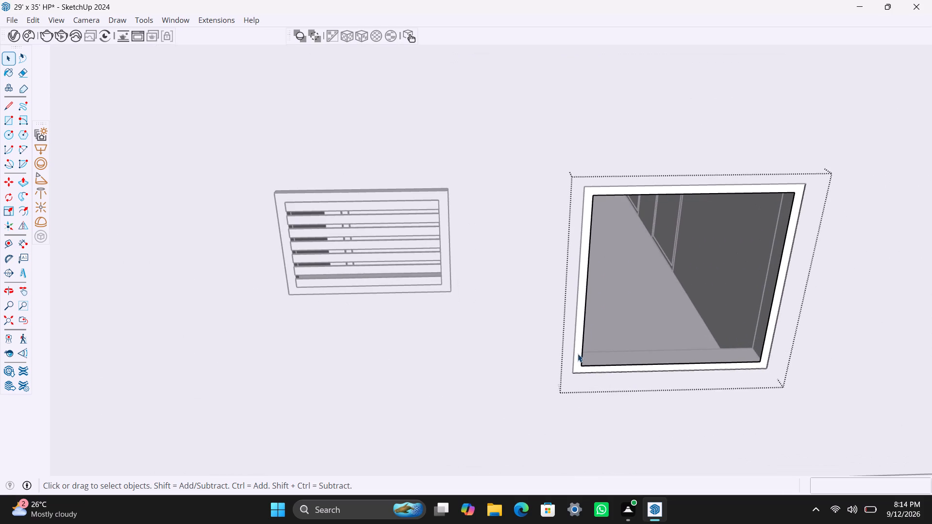
click(578, 354)
key(p)
click(578, 354)
text(1.5")
key(Return)
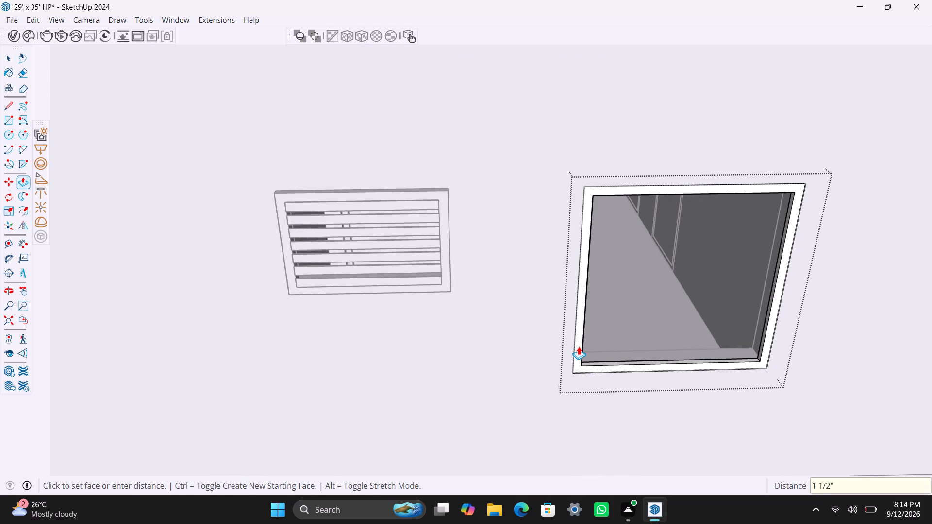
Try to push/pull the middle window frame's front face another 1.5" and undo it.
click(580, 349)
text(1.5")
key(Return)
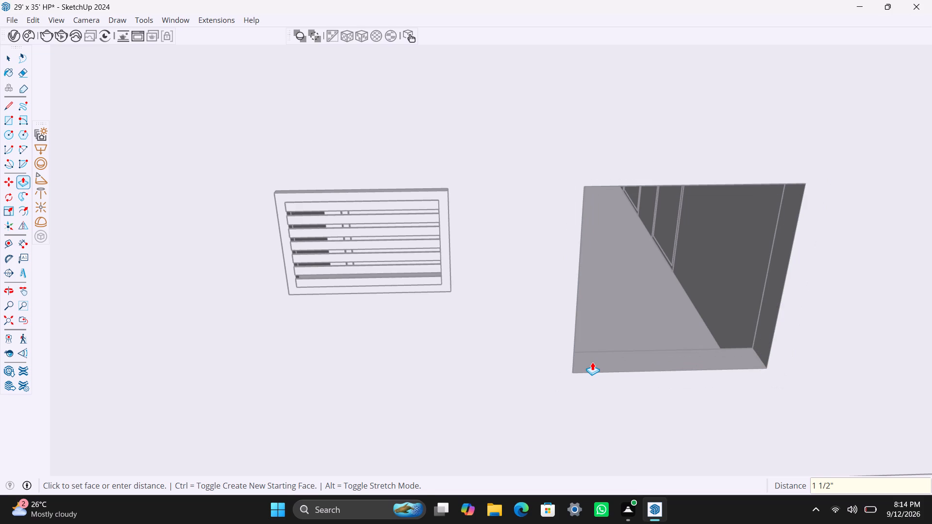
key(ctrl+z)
Pull the front face of the middle window frame 1.5" outward from the wall.
click(580, 369)
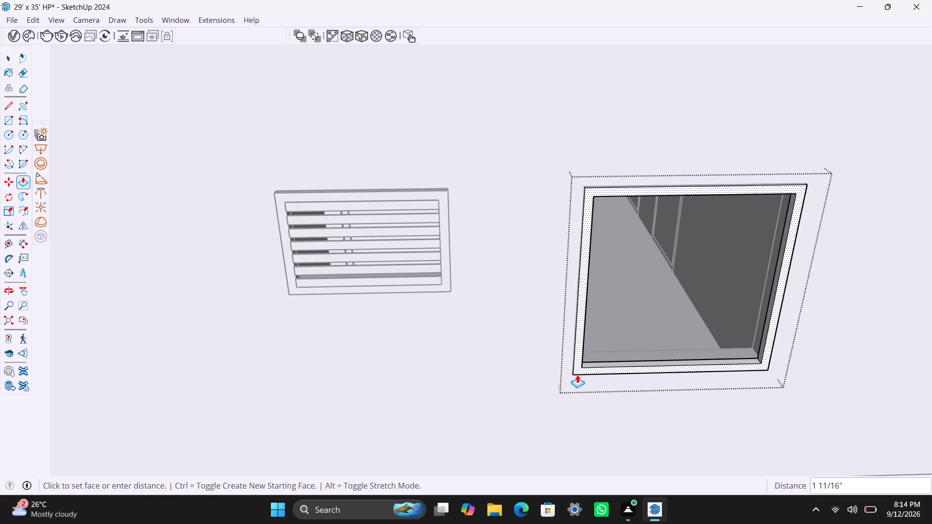
text(1.5")
key(Return)
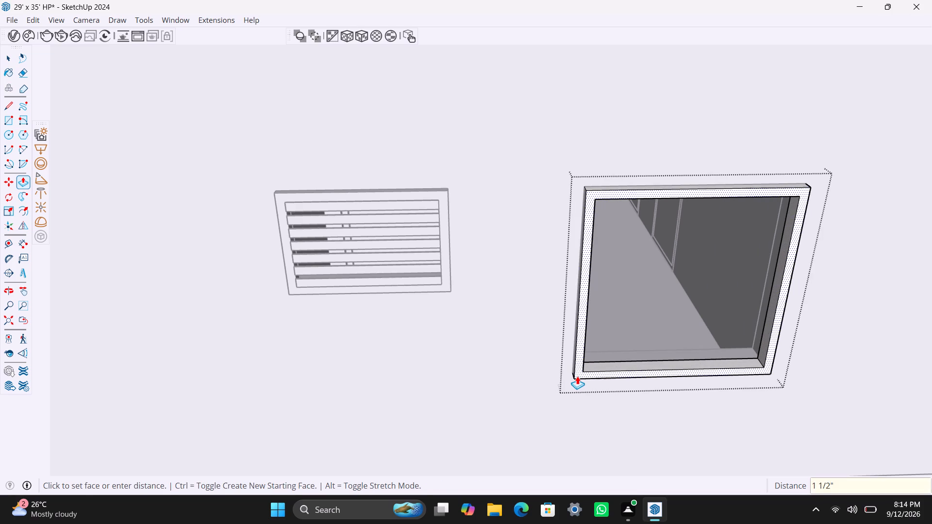
key(space)
key(t)
key(space)
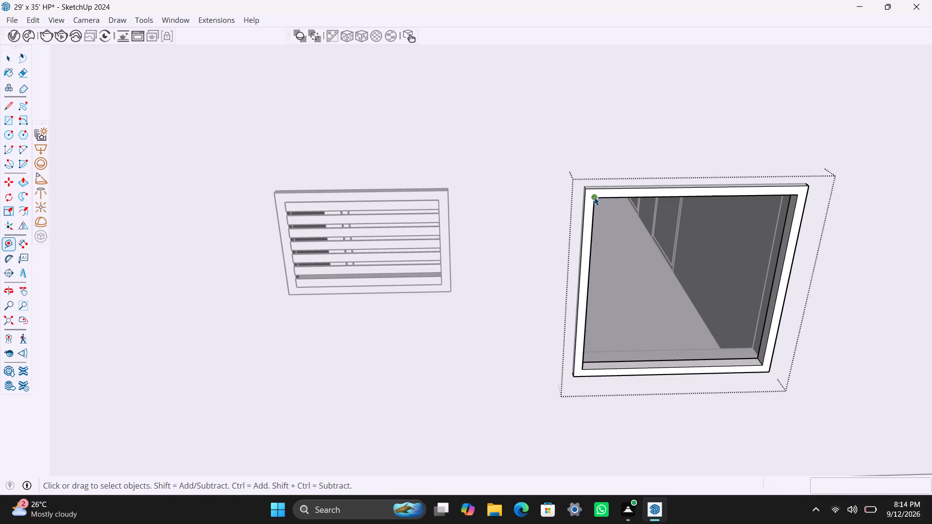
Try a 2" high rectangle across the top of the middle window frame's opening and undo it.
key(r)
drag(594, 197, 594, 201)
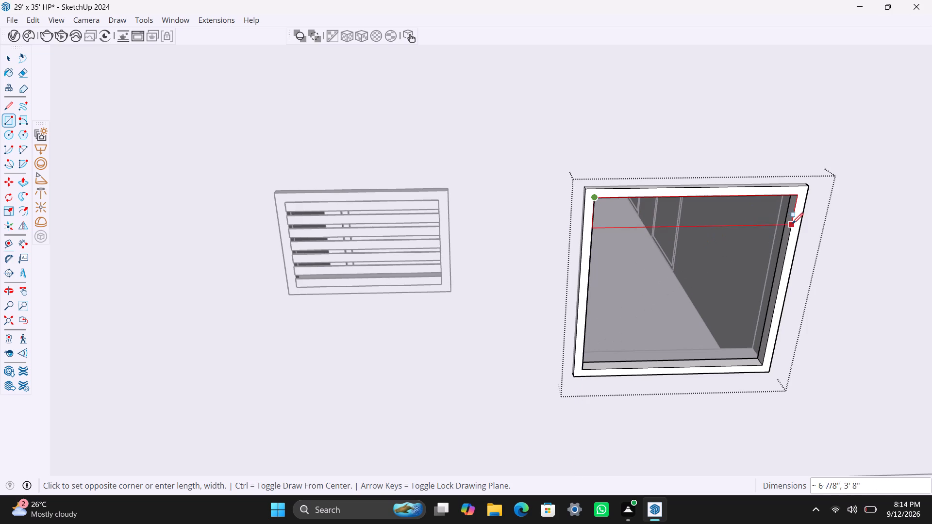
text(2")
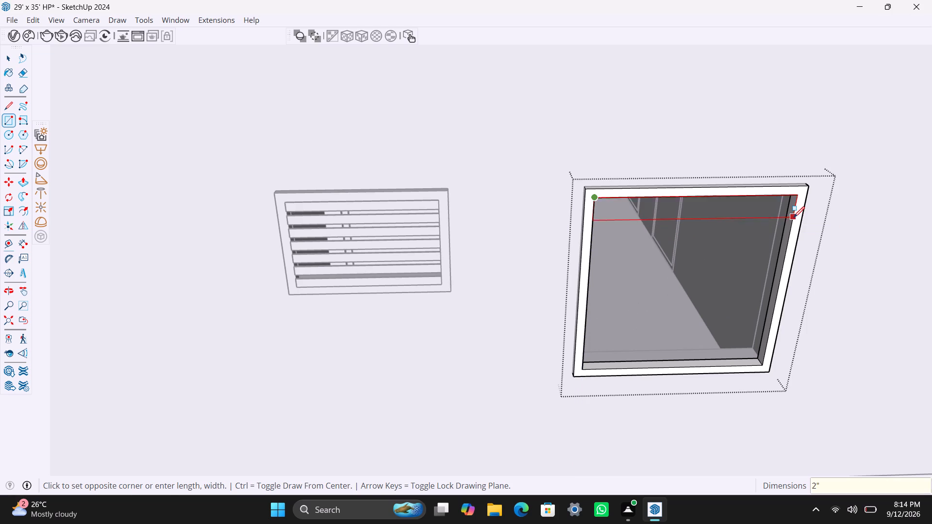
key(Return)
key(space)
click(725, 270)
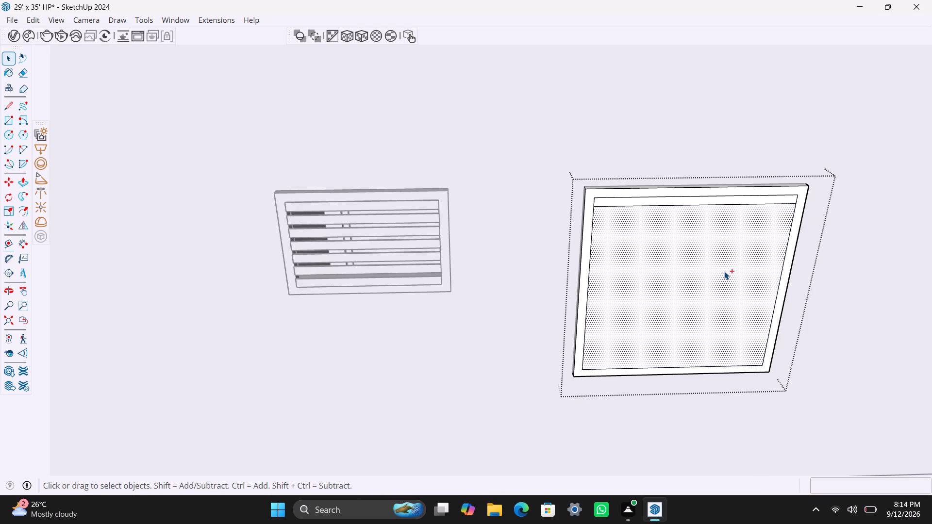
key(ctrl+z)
Draw a rectangle over one half of the middle window frame's opening and delete the face filling the other half.
key(r)
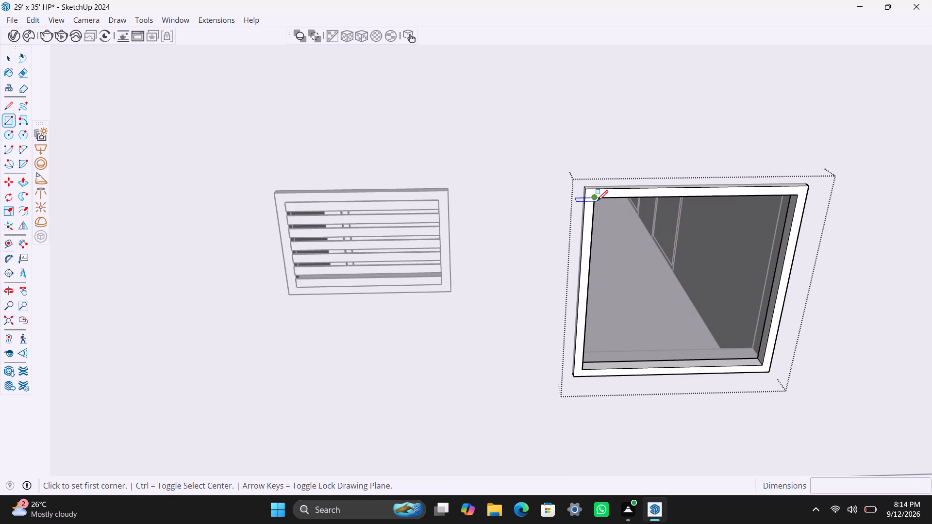
click(598, 197)
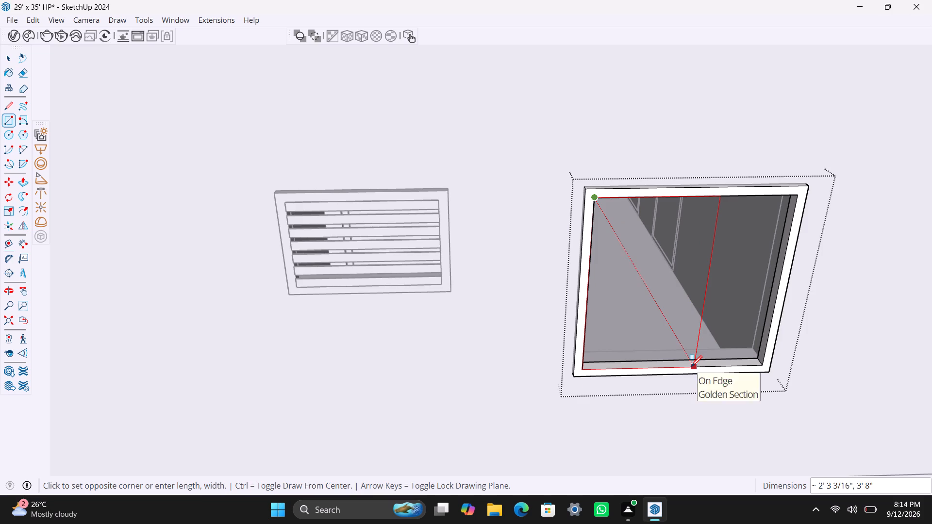
click(678, 367)
key(space)
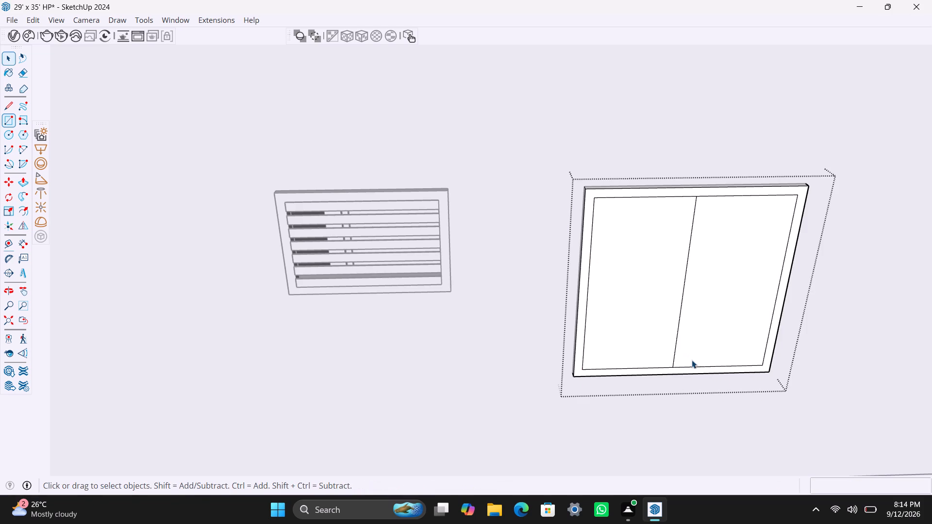
click(696, 358)
key(Delete)
Make the half-width pane a group, push/pull it 8 mm inside the group and close it.
double_click(655, 309)
right_click(655, 309)
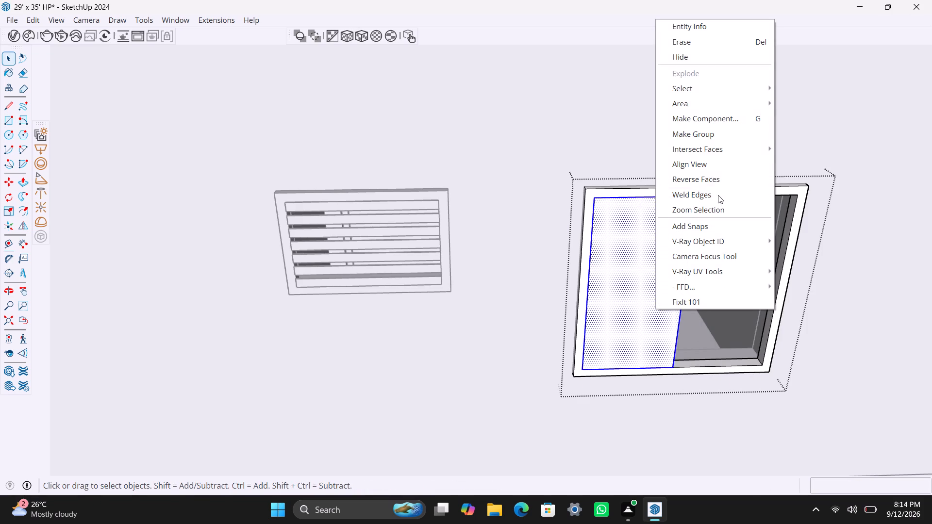
click(690, 133)
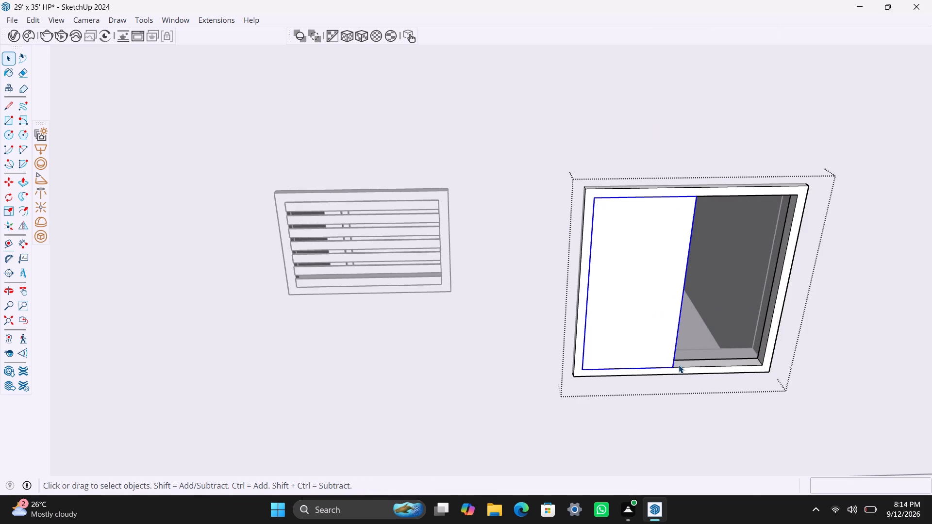
middle_drag(672, 369, 546, 388)
double_click(581, 368)
scroll(614, 360, up, 3)
triple_click(614, 360)
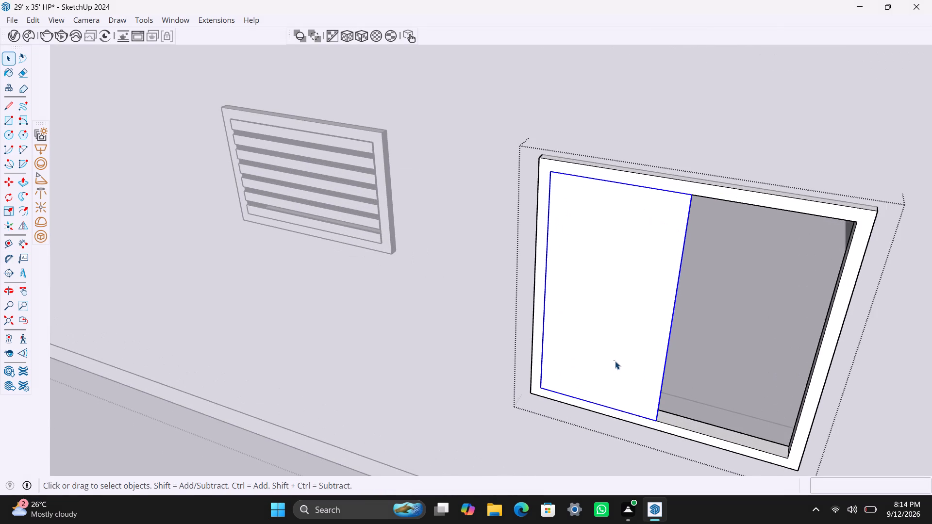
click(616, 362)
click(618, 362)
key(p)
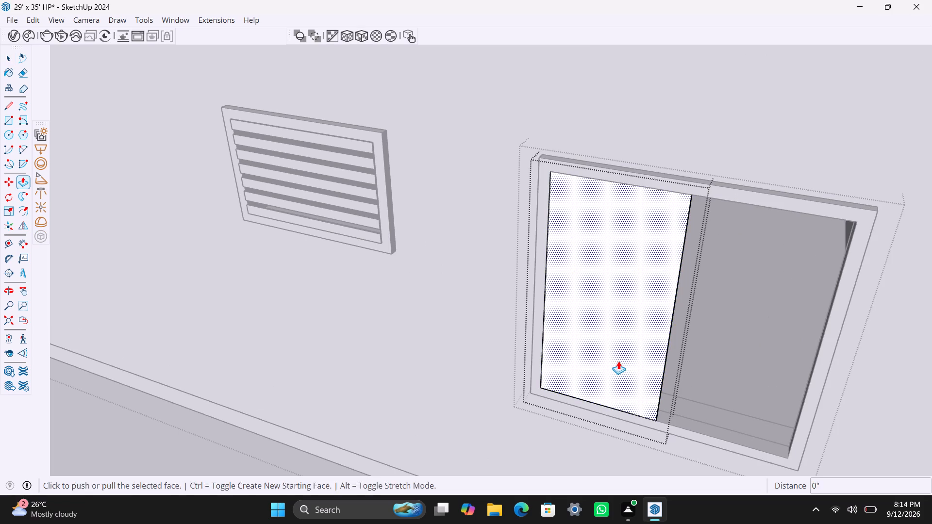
click(618, 361)
text(8mm)
key(Return)
key(space)
click(398, 430)
Move the half-width pane of the middle window about 1 9/16" inward, into the depth of its frame.
click(606, 389)
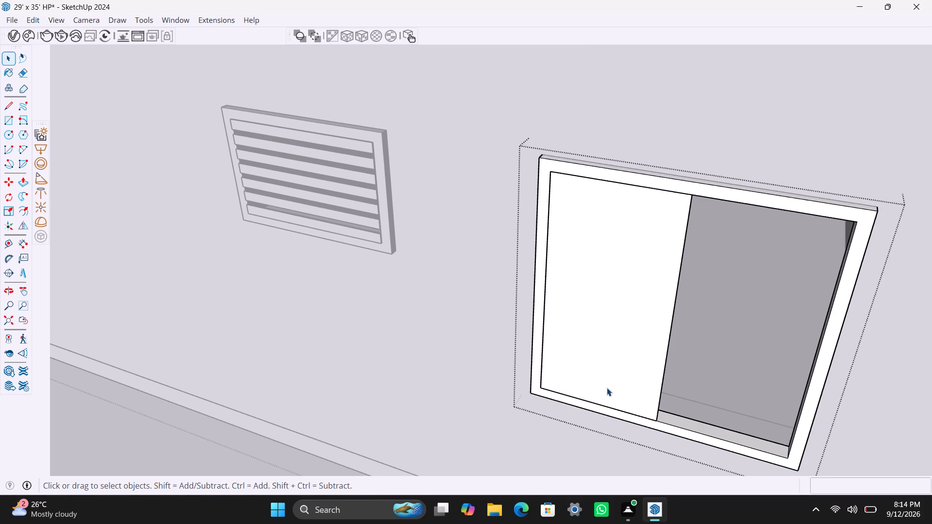
scroll(655, 426, up, 4)
key(m)
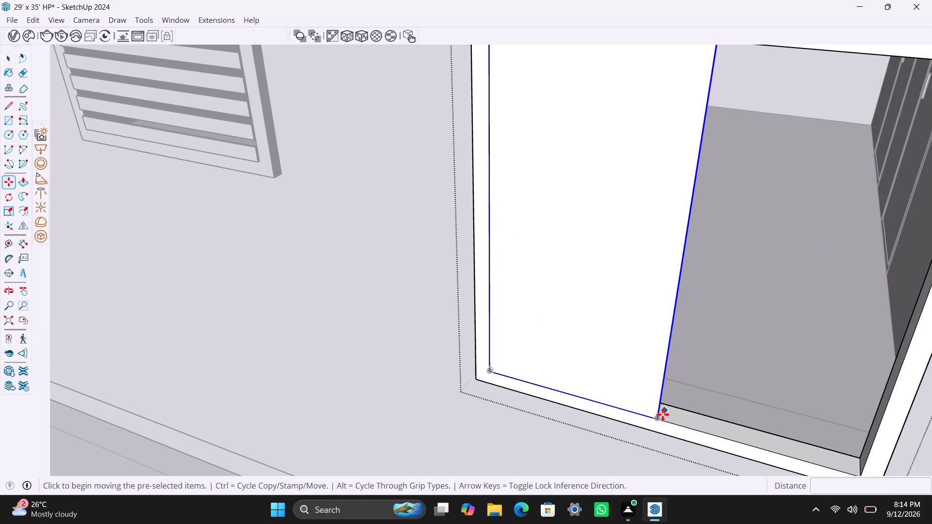
click(660, 414)
scroll(664, 413, up, 3)
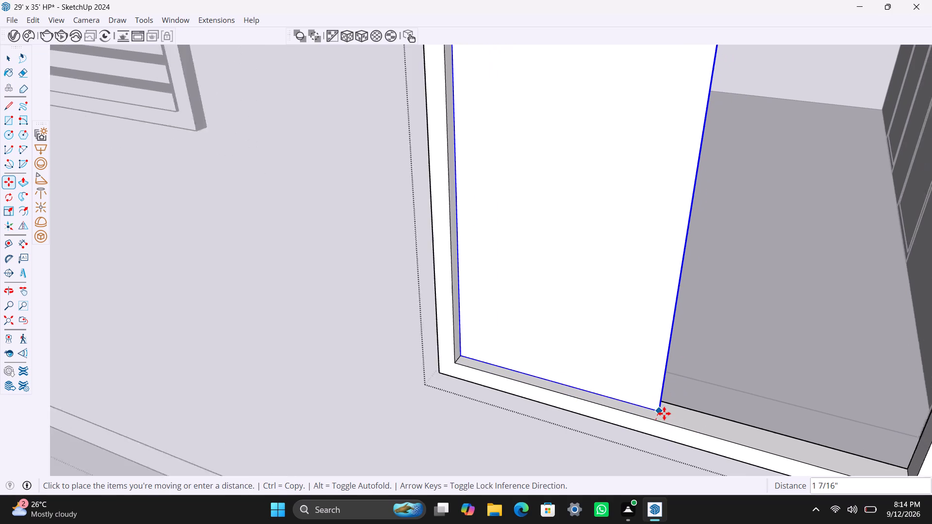
scroll(664, 413, up, 1)
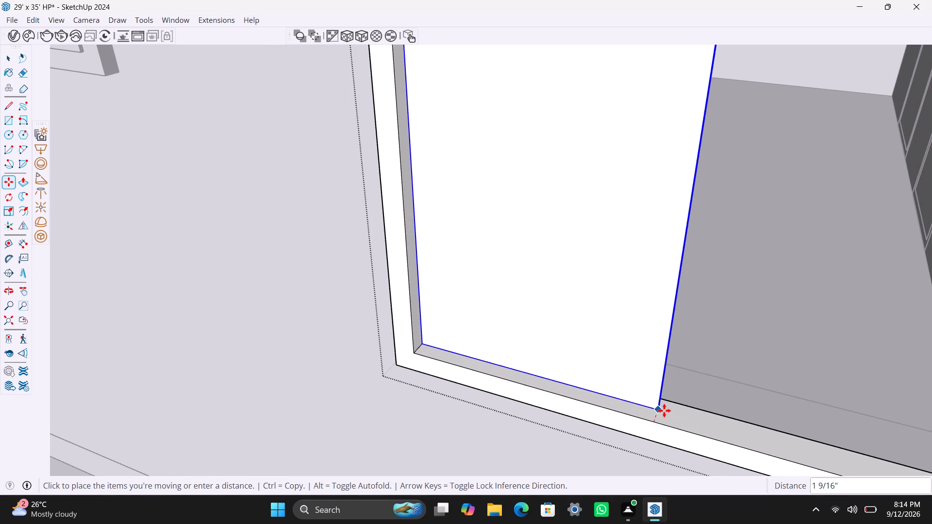
click(664, 409)
Copy the pane into the empty half of the middle window frame and move the copy back to meet the first pane's edge.
scroll(621, 365, down, 9)
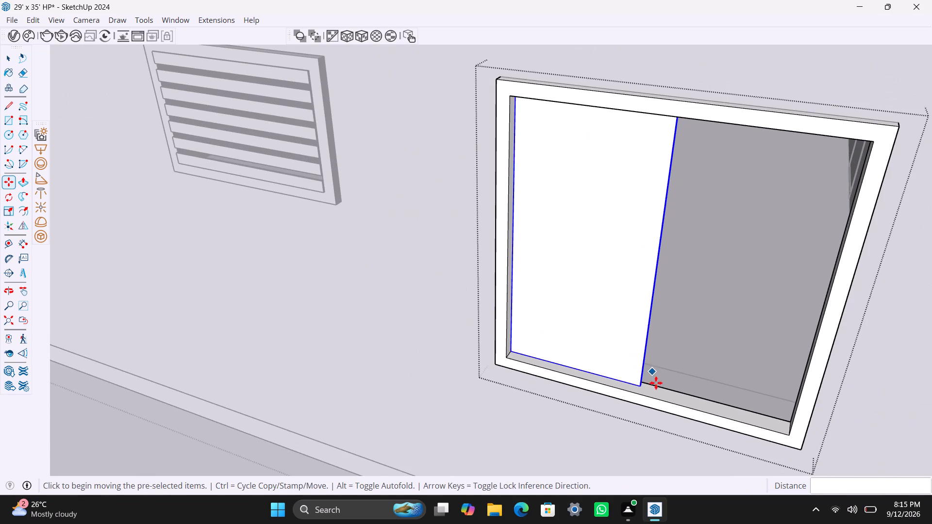
key(m)
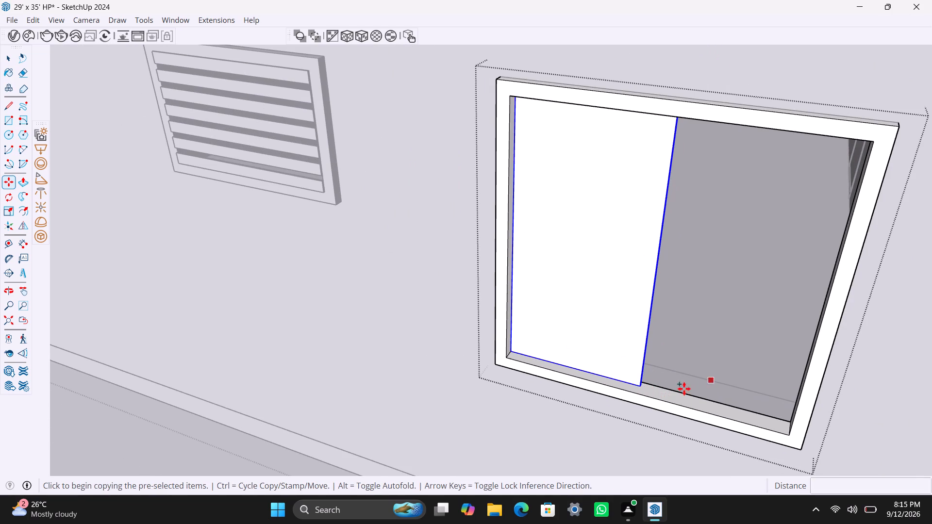
click(642, 387)
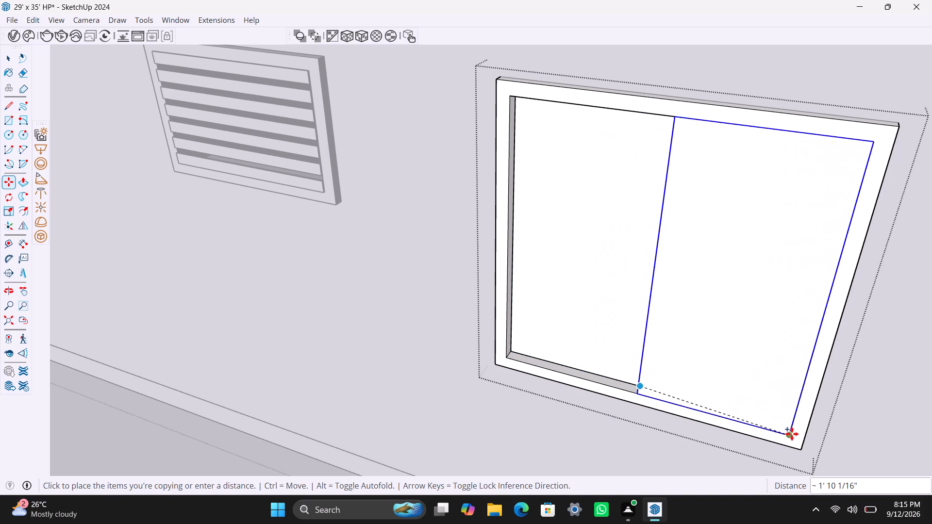
click(792, 434)
scroll(676, 377, up, 3)
middle_drag(621, 383, 857, 447)
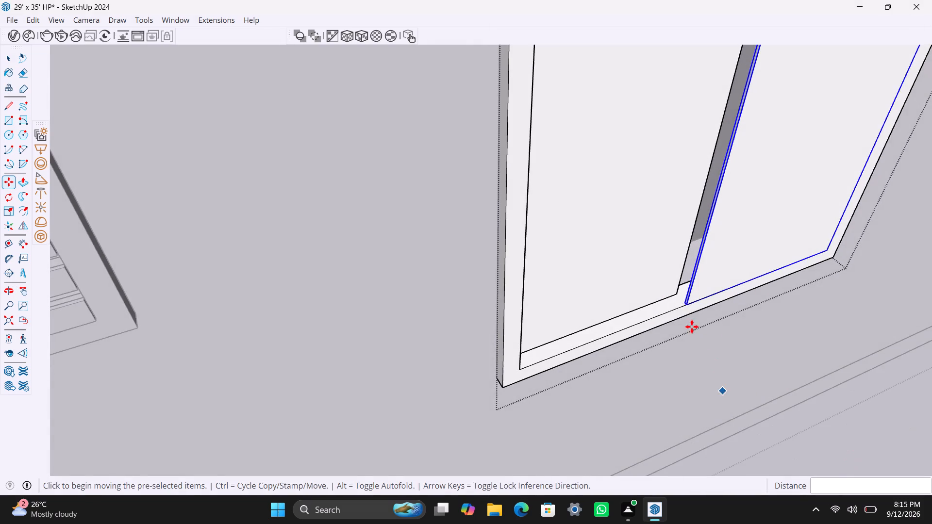
scroll(681, 314, up, 12)
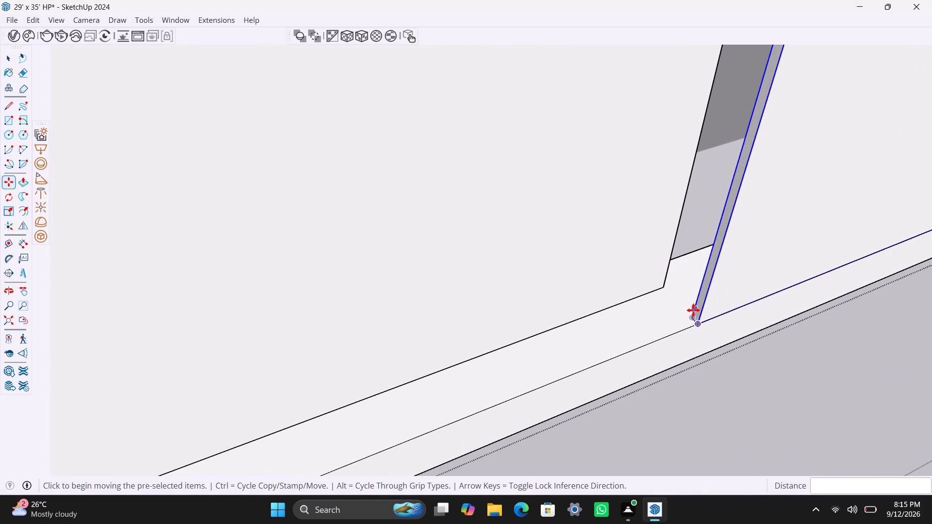
click(693, 310)
click(660, 289)
scroll(655, 292, down, 4)
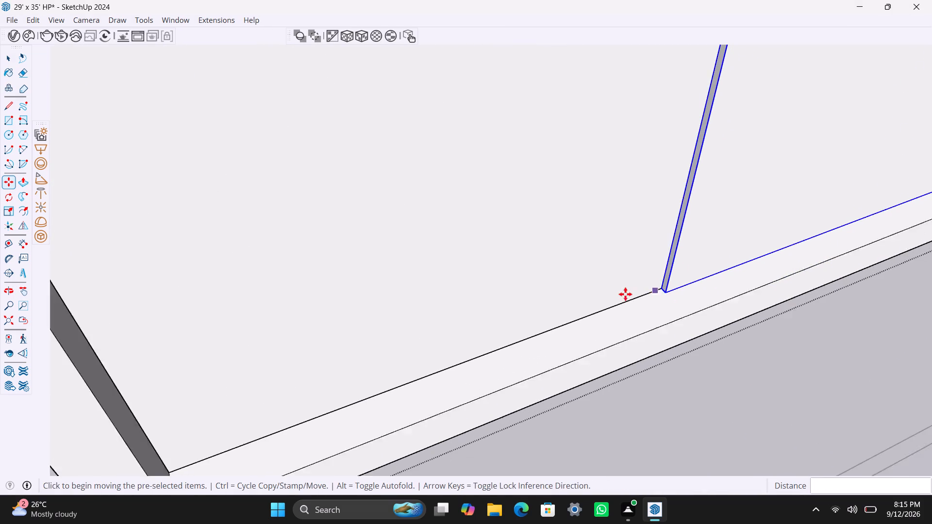
scroll(625, 294, down, 20)
scroll(625, 294, down, 20)
scroll(625, 294, down, 3)
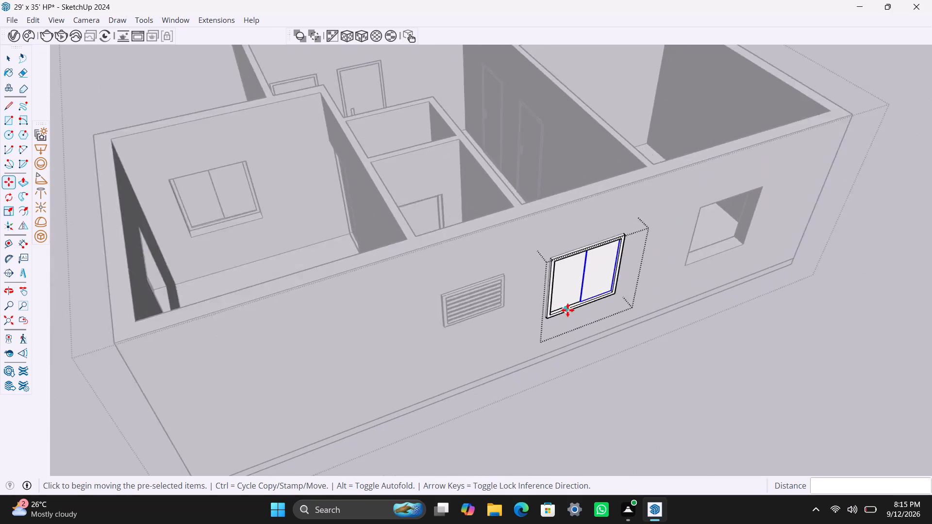
Close the middle window frame, draw a rectangle over the third window opening in the same wall and make it a group.
scroll(567, 310, down, 3)
middle_drag(622, 356, 483, 317)
key(space)
scroll(636, 291, up, 2)
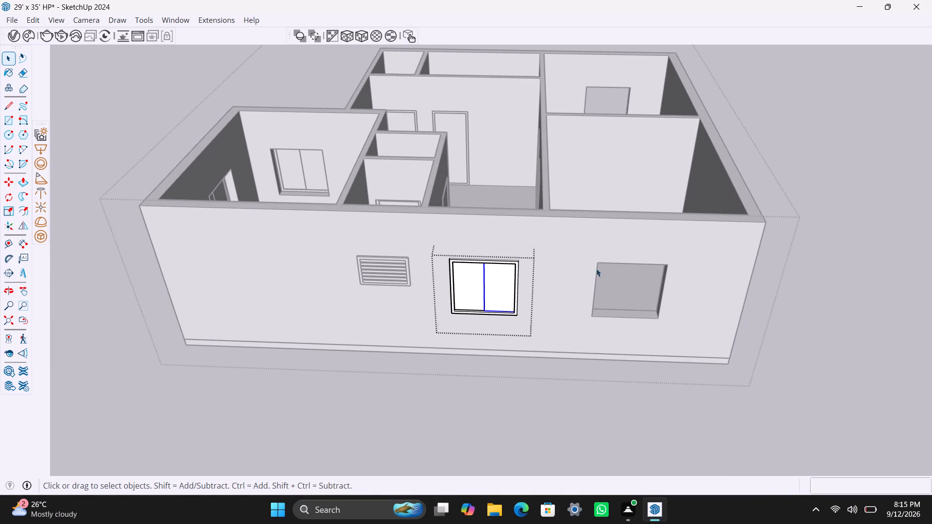
click(611, 251)
scroll(602, 272, up, 2)
key(r)
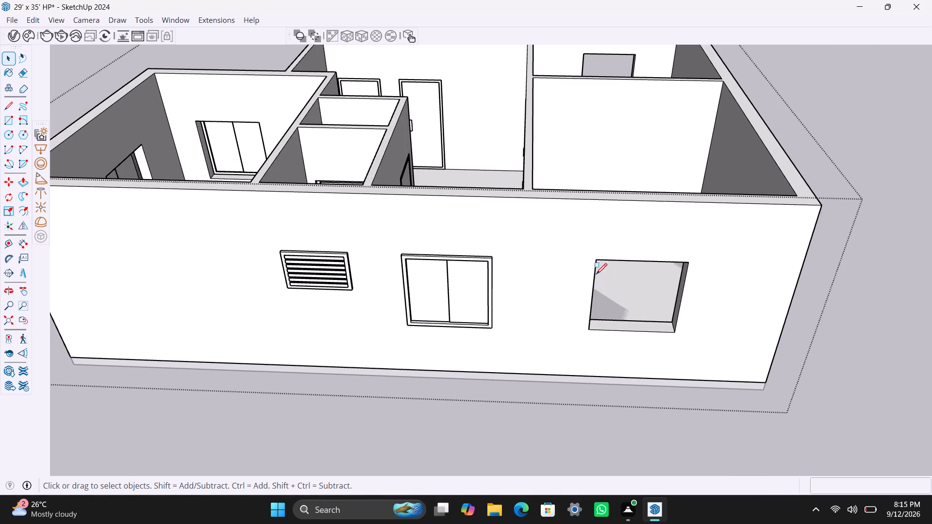
click(596, 261)
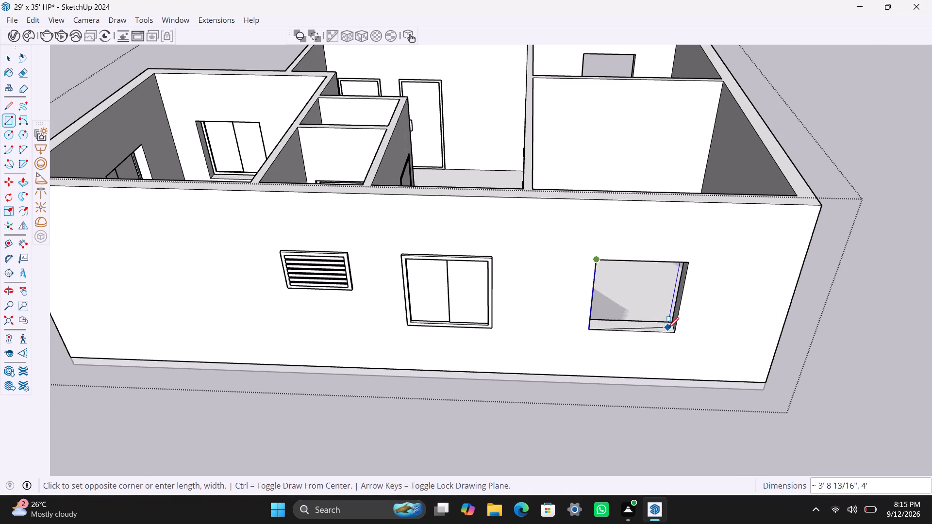
click(669, 330)
key(space)
double_click(645, 302)
right_click(645, 302)
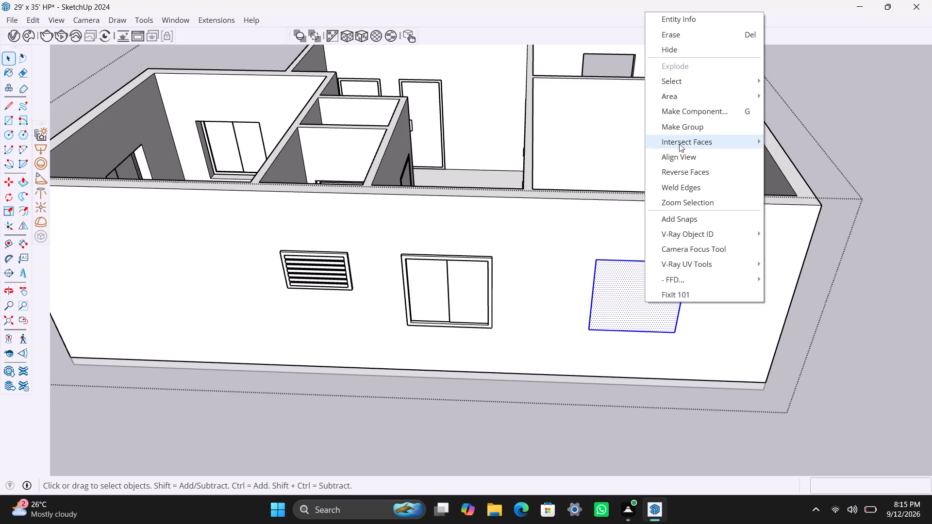
click(679, 129)
Inside the third window's group, offset the rectangle's edges 2" inward and delete the inner face to leave a frame.
triple_click(623, 287)
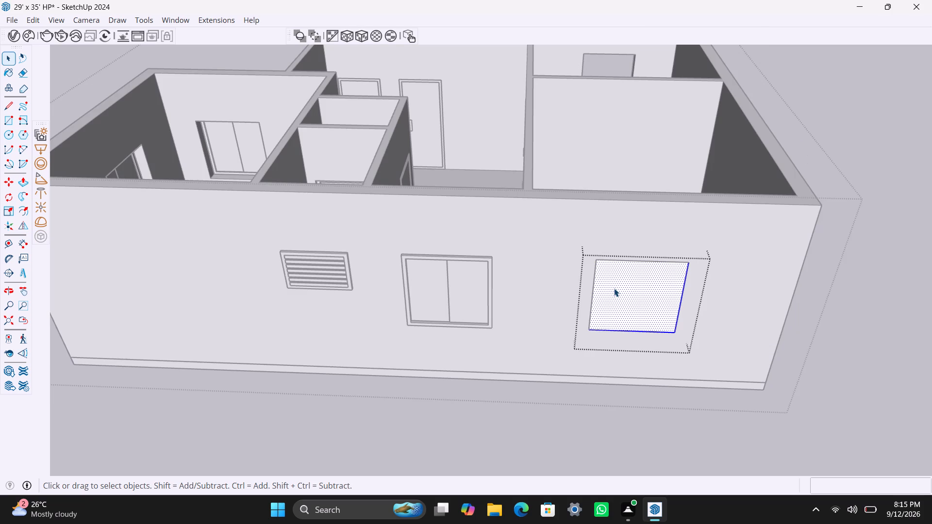
key(f)
click(604, 281)
text(2")
key(Return)
key(space)
click(639, 295)
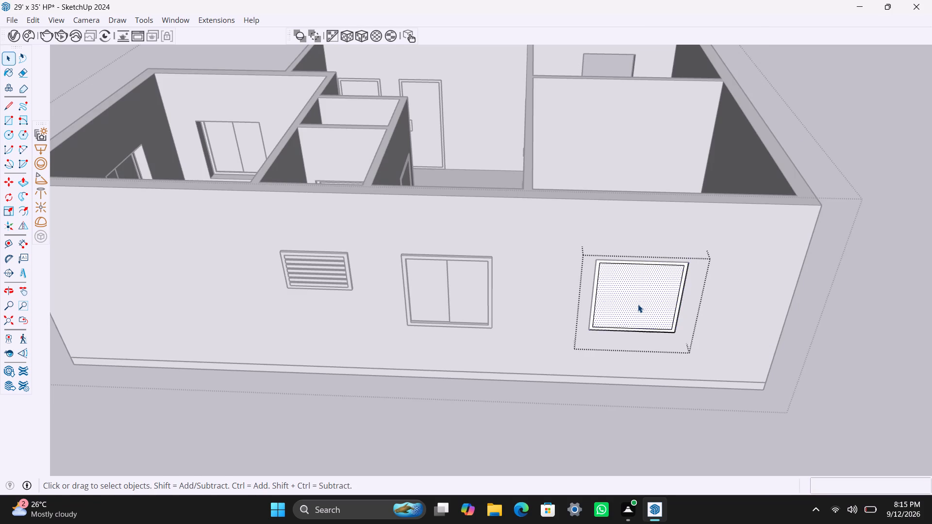
key(Delete)
Push/pull the third window frame's face 1.5", and pull its front face a further 1.5" outward from the wall.
scroll(595, 332, up, 7)
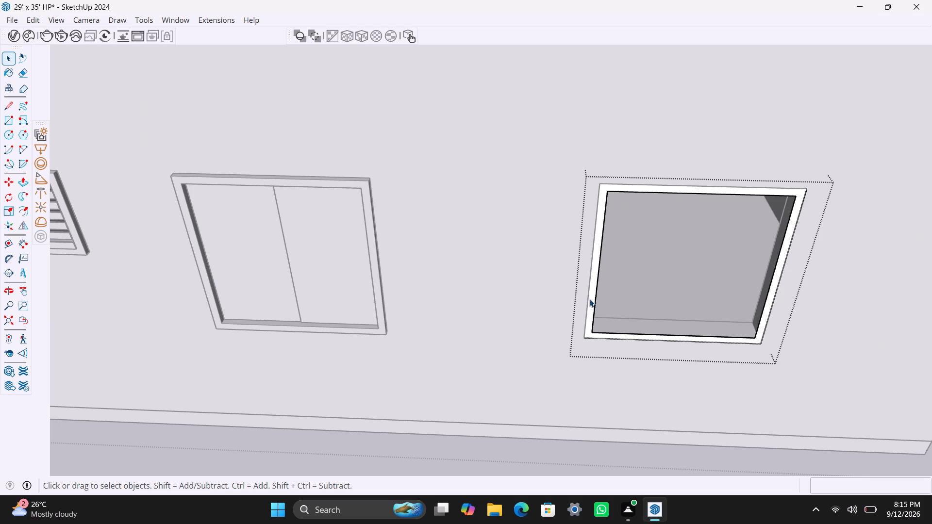
click(589, 299)
click(594, 295)
scroll(591, 292, up, 1)
key(p)
click(594, 288)
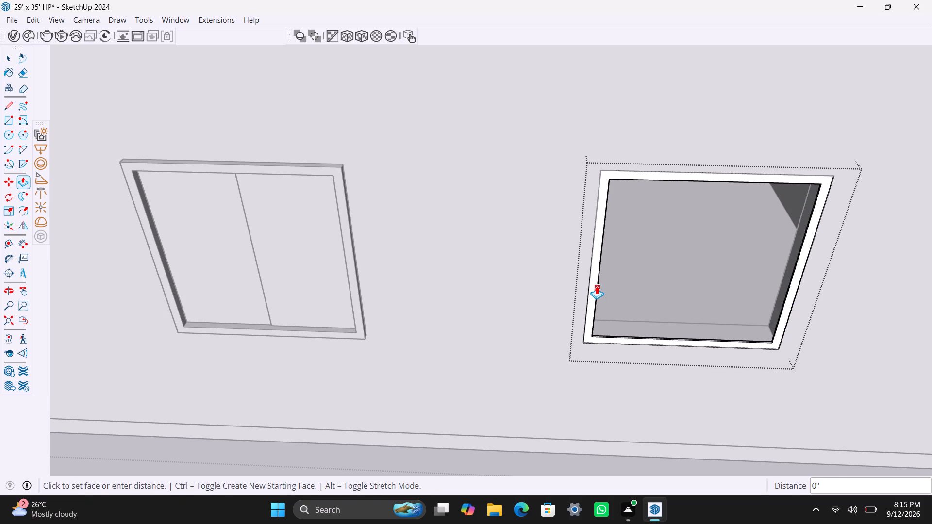
text(1.5")
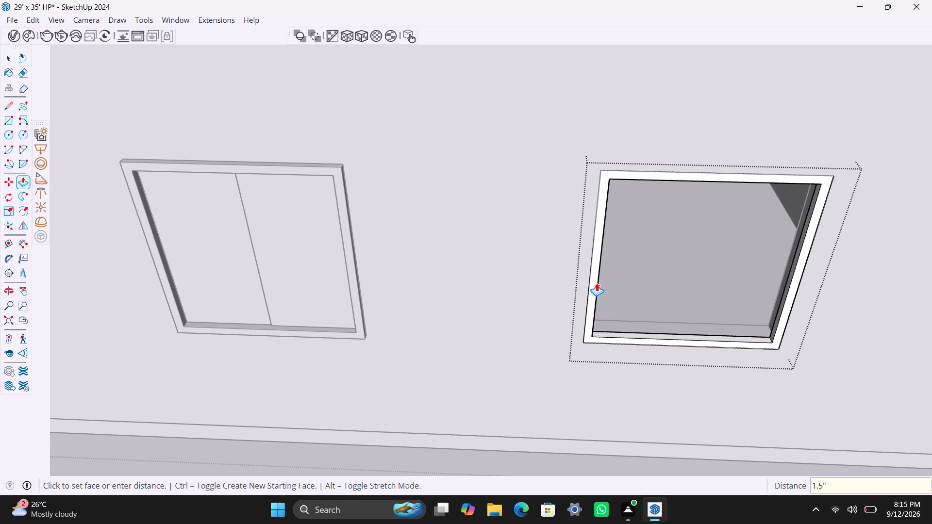
key(Return)
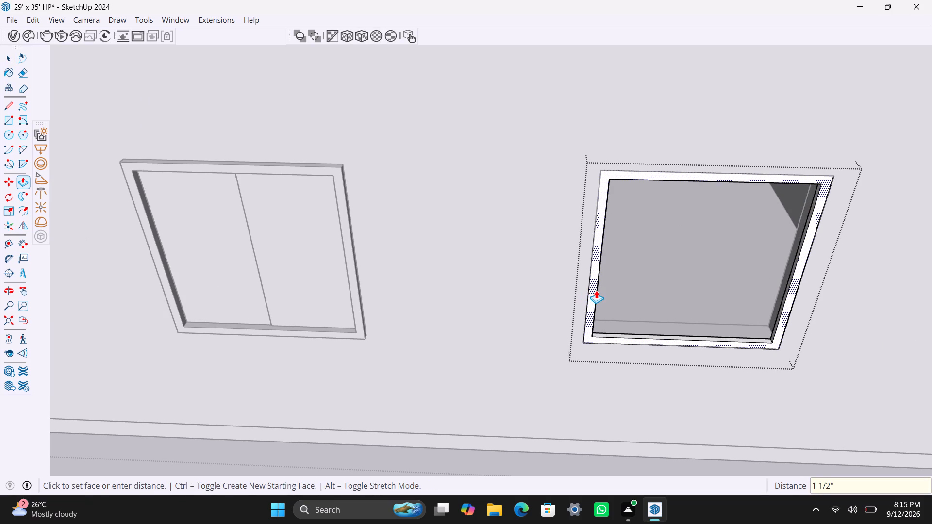
click(596, 290)
text(1.5")
key(Return)
key(space)
Draw a rectangle over one half of the third window frame's opening and delete the face filling the other half.
key(r)
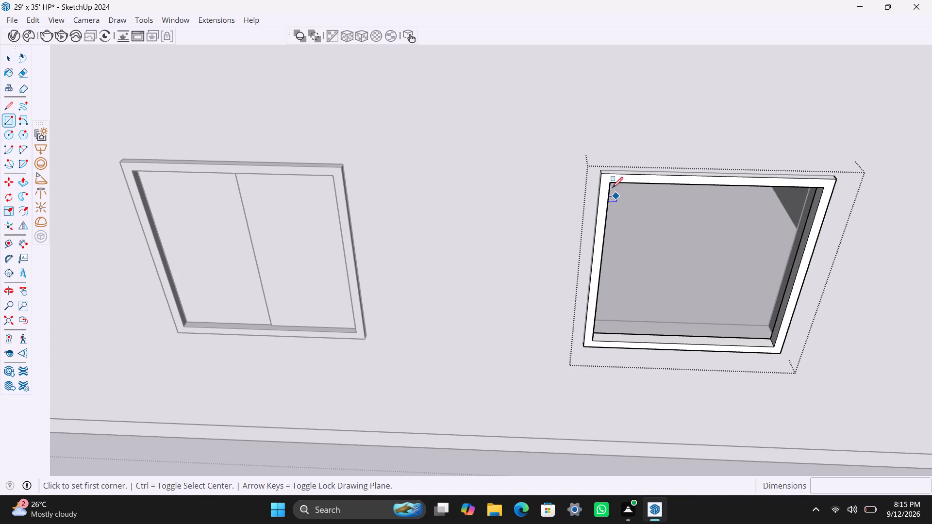
click(612, 181)
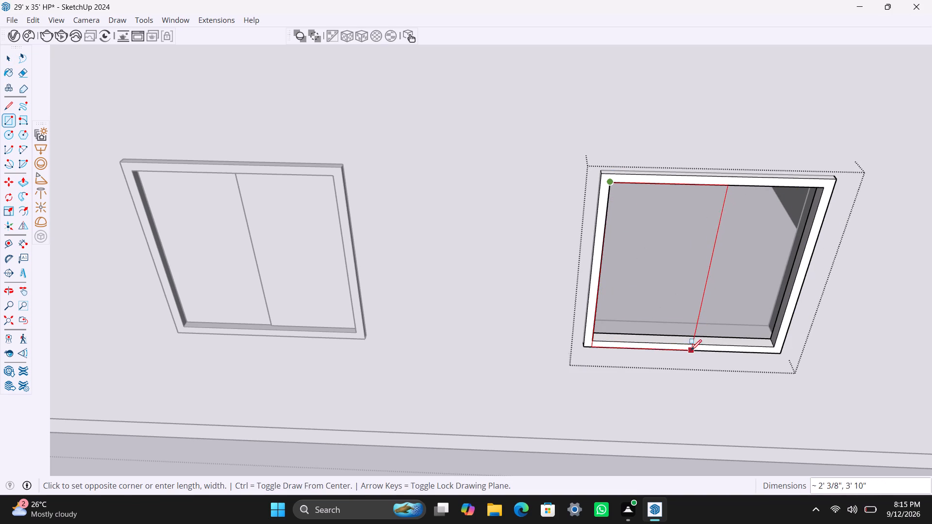
click(686, 344)
key(space)
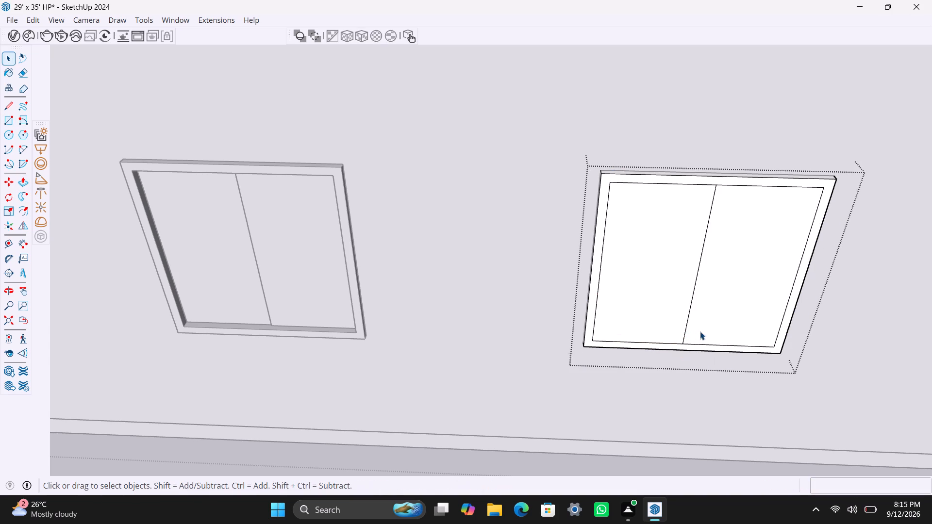
click(702, 330)
key(Delete)
Make the third window's half-width pane a group, push/pull it 8 mm inside the group and close it.
double_click(675, 310)
right_click(675, 310)
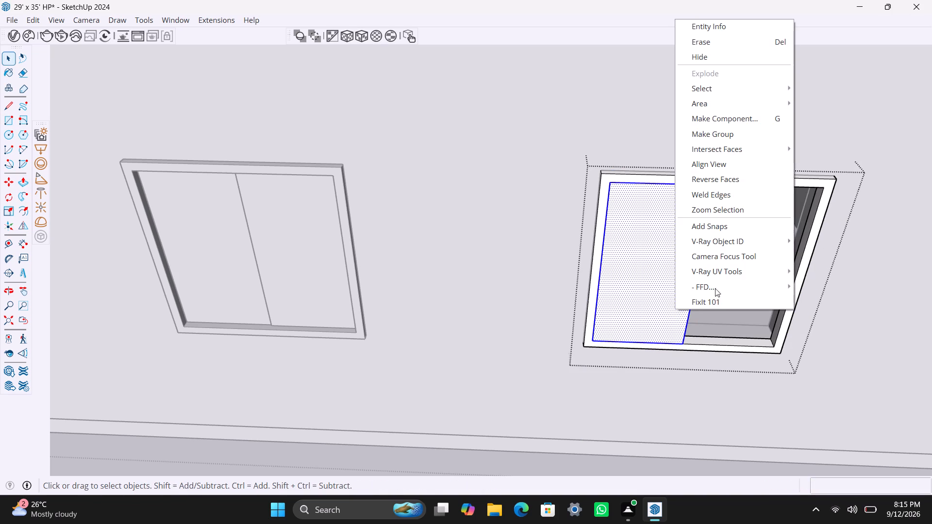
click(720, 136)
scroll(692, 335, down, 2)
middle_drag(674, 344, 523, 351)
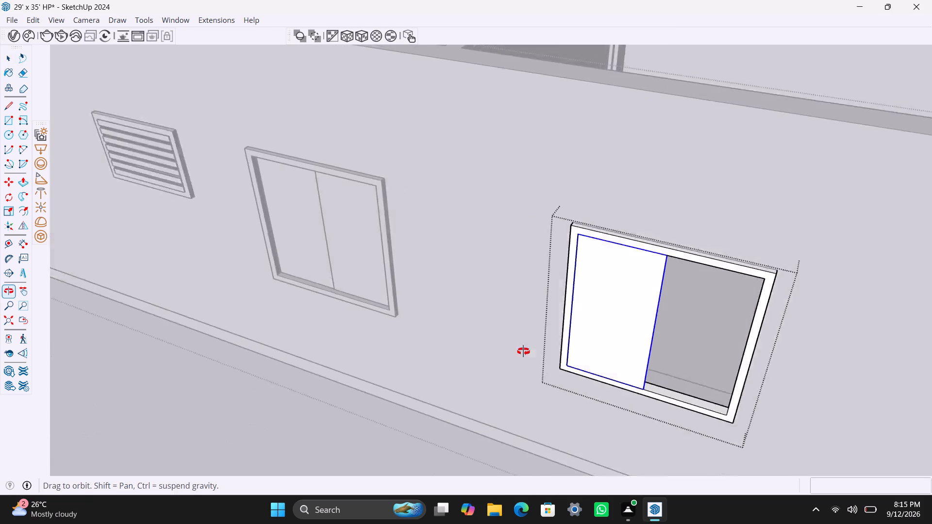
middle_drag(523, 351, 525, 350)
scroll(598, 364, up, 2)
double_click(606, 363)
scroll(607, 363, up, 2)
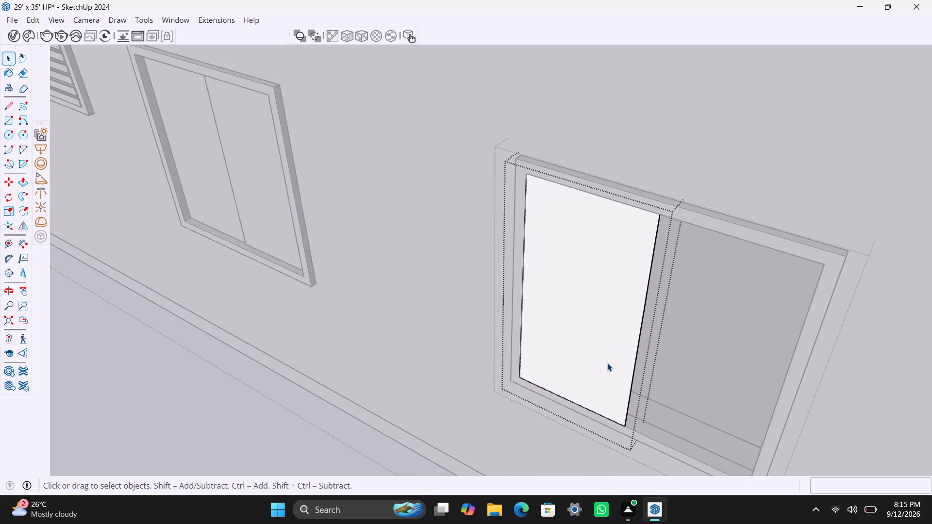
key(p)
click(607, 363)
key(8)
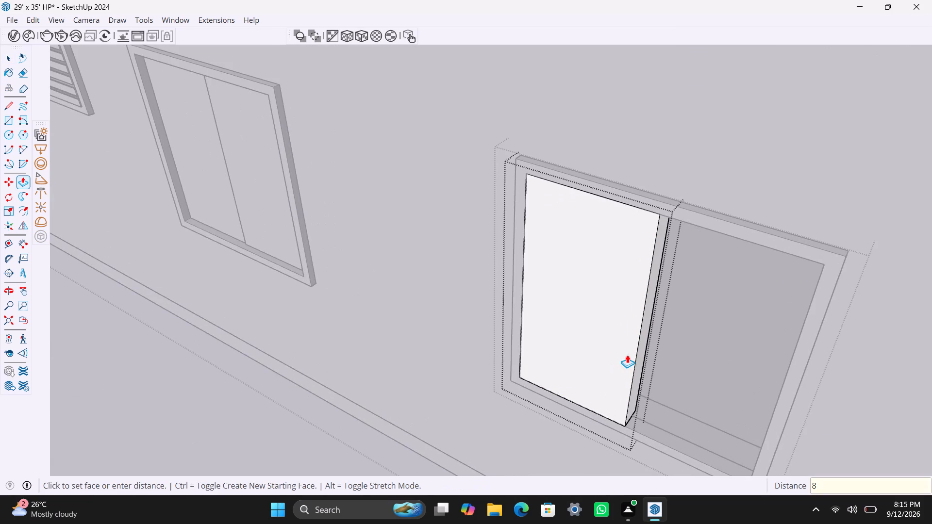
text(mm)
key(Return)
key(space)
click(377, 334)
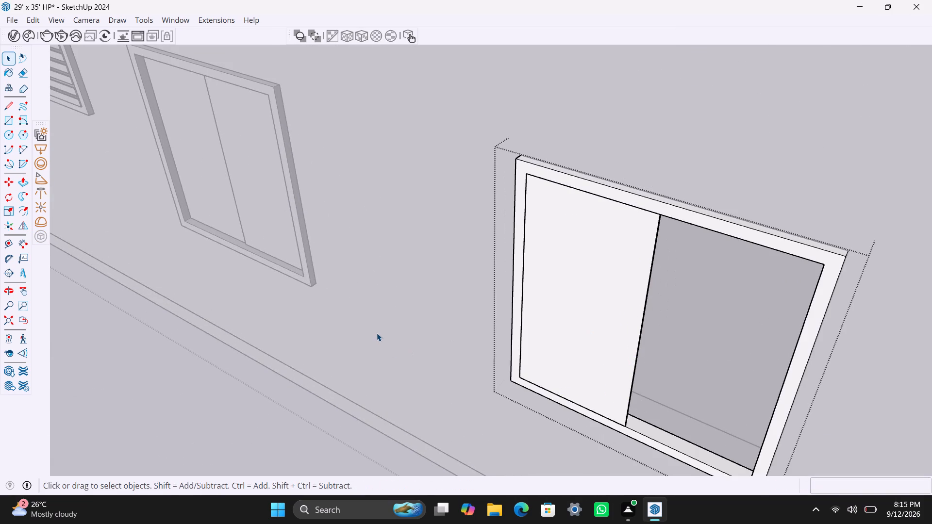
Move the third window's half-width pane about 2 1/8" inward into the depth of its frame.
scroll(410, 373, down, 8)
click(637, 231)
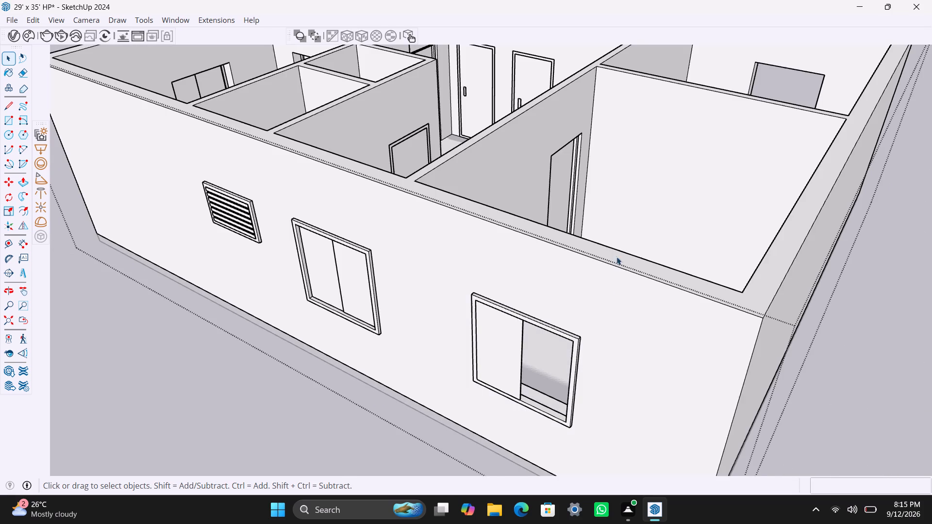
click(512, 346)
scroll(508, 384, up, 6)
triple_click(513, 386)
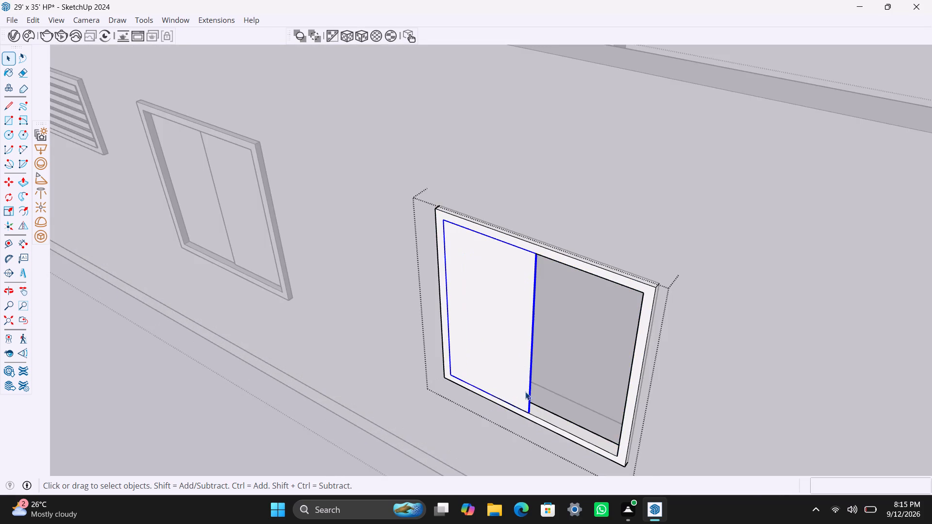
scroll(531, 396, up, 5)
key(m)
scroll(533, 426, up, 4)
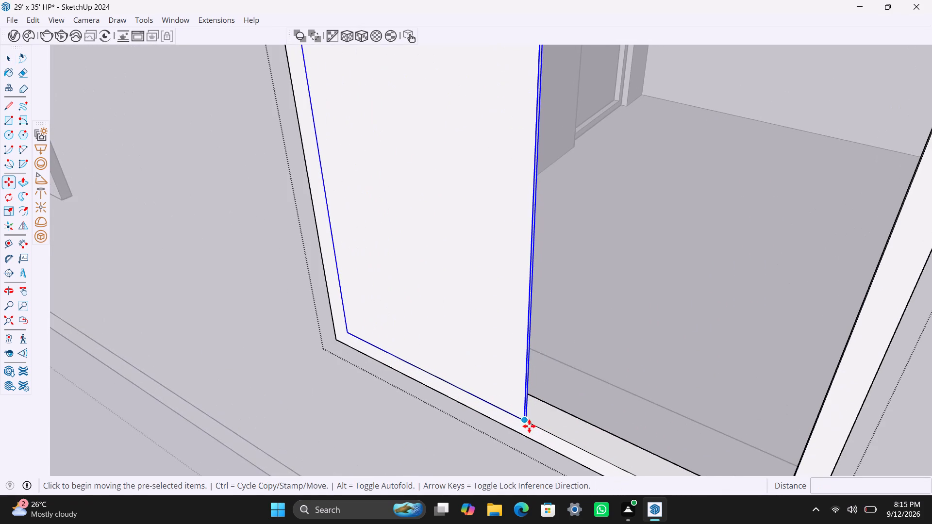
click(525, 419)
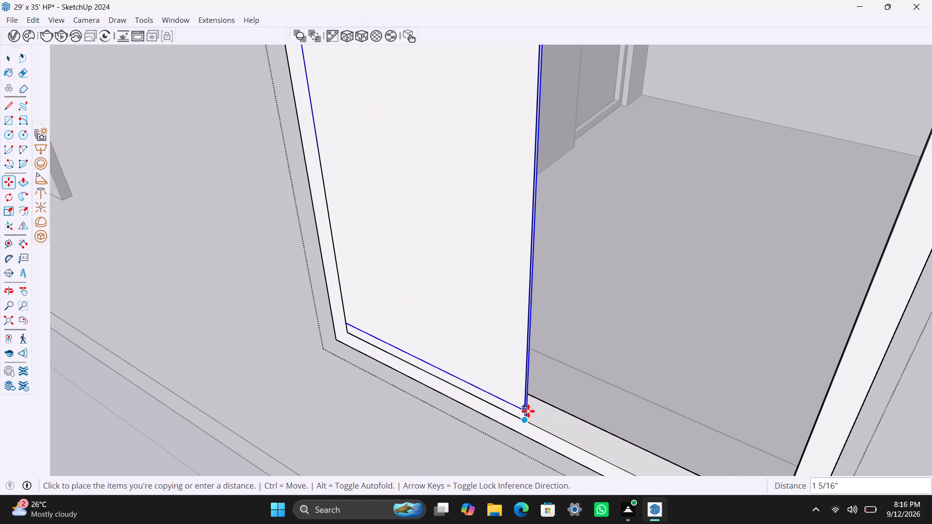
key(Escape)
click(527, 420)
key(space)
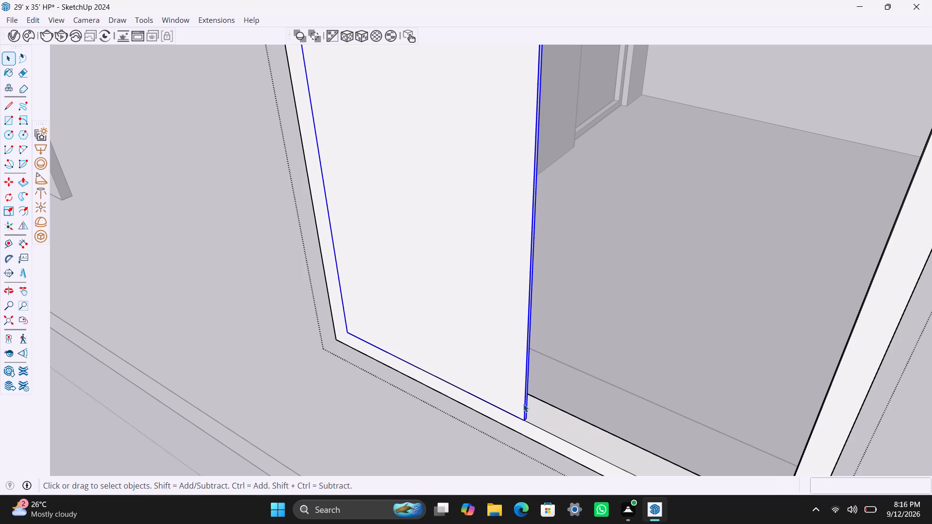
key(m)
click(523, 412)
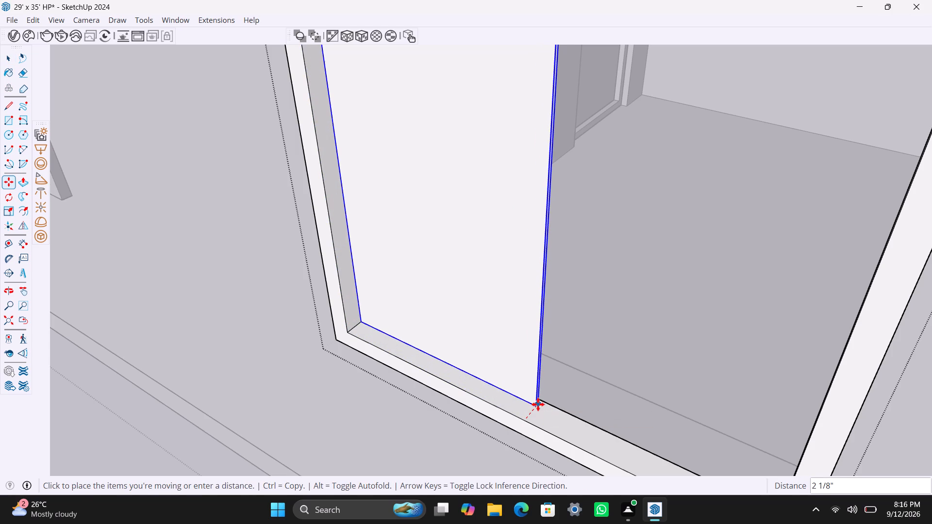
click(538, 404)
Copy the third window's pane across to the open half of the frame.
scroll(523, 366, down, 17)
middle_drag(500, 376, 513, 377)
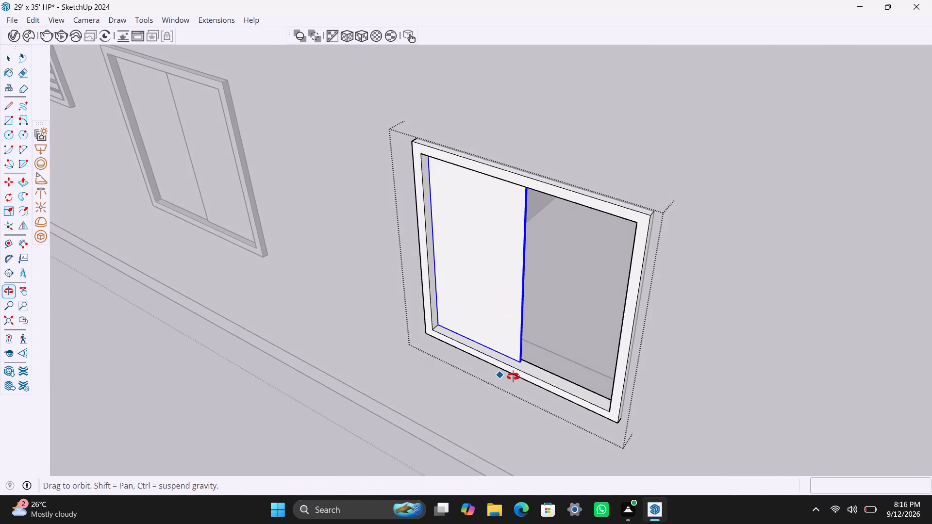
middle_drag(513, 377, 595, 383)
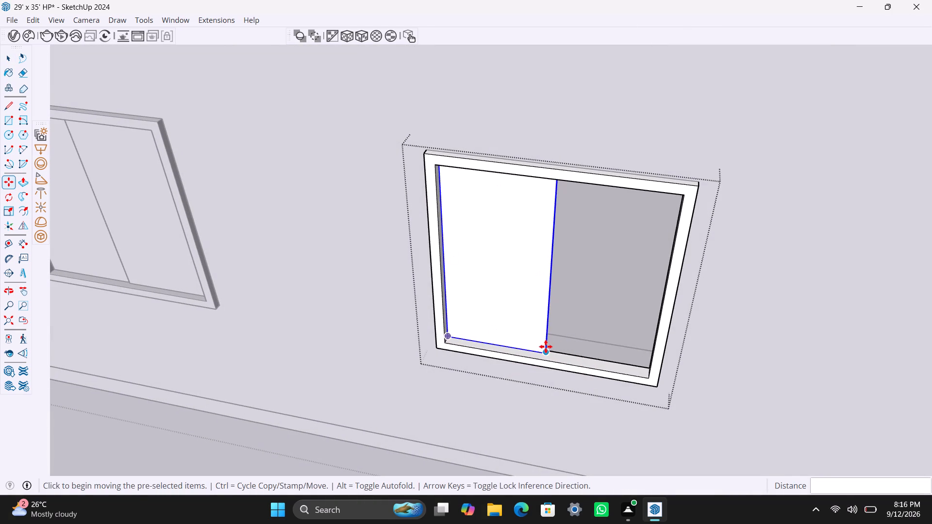
click(546, 346)
click(645, 377)
Move the copied pane about 2 1/8" into the frame to meet the first pane's corner, and close the window's group.
scroll(537, 355, up, 4)
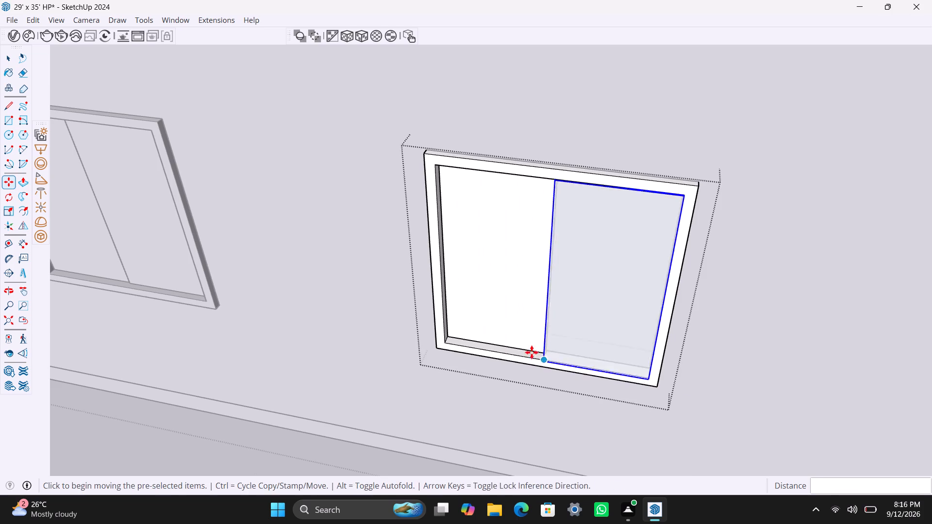
middle_drag(532, 352, 698, 388)
scroll(586, 328, up, 13)
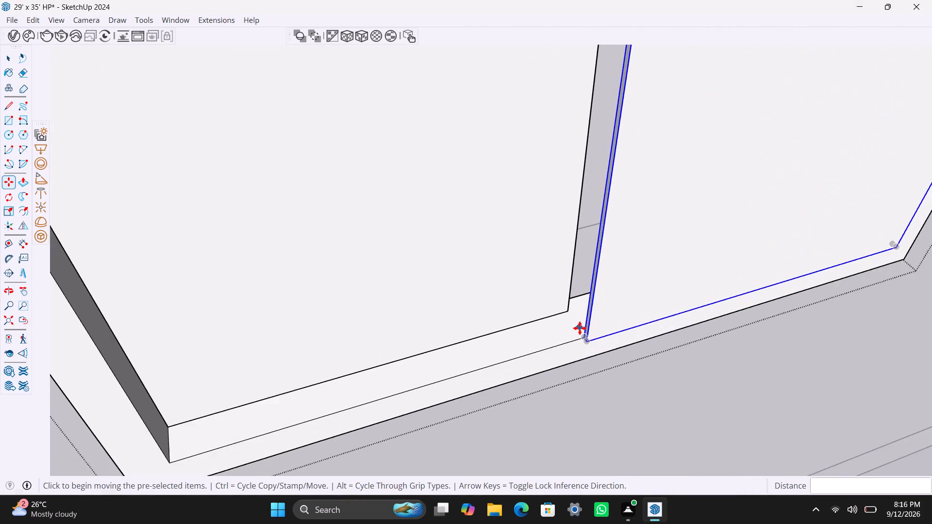
scroll(580, 328, up, 2)
click(580, 339)
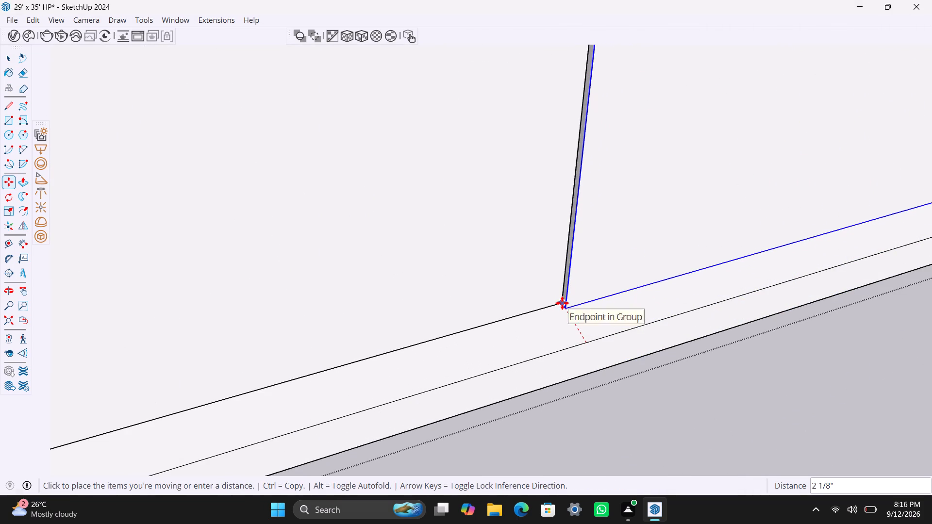
click(562, 303)
scroll(562, 303, up, 13)
click(562, 302)
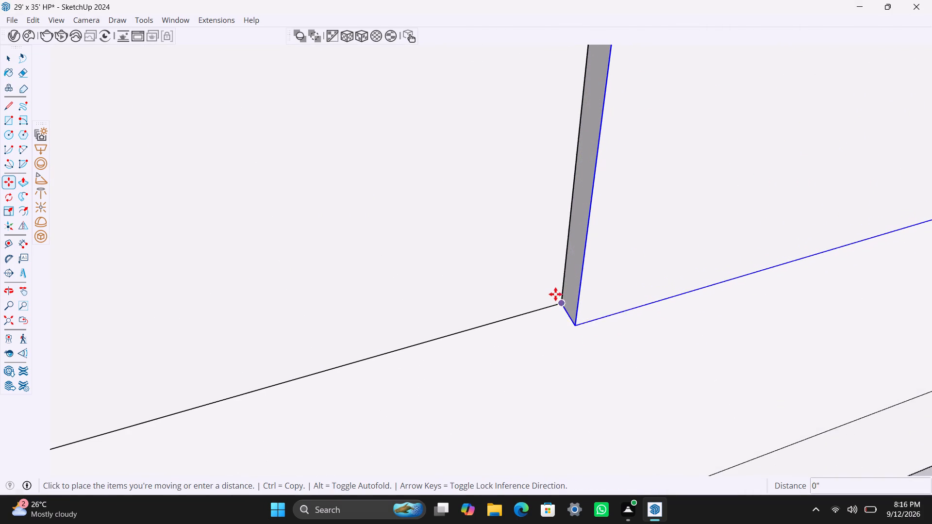
click(563, 304)
key(space)
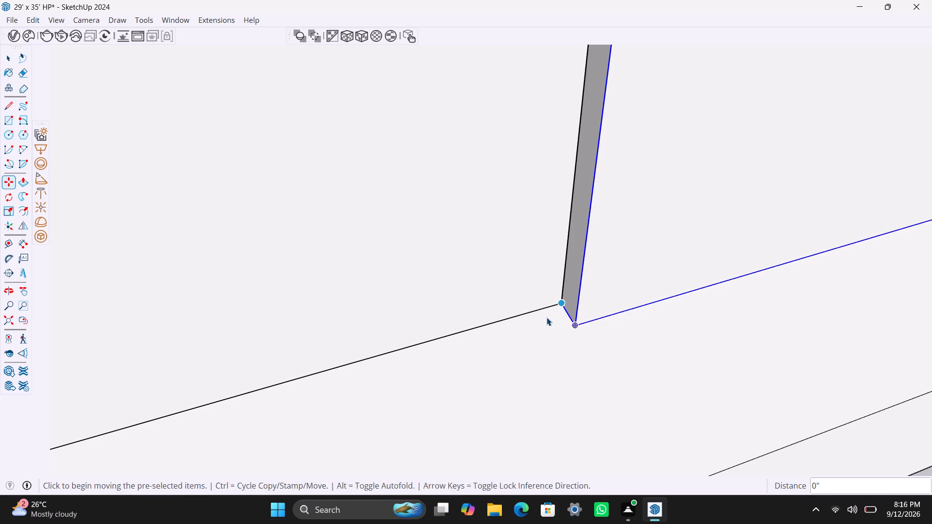
scroll(546, 317, down, 20)
scroll(546, 317, down, 15)
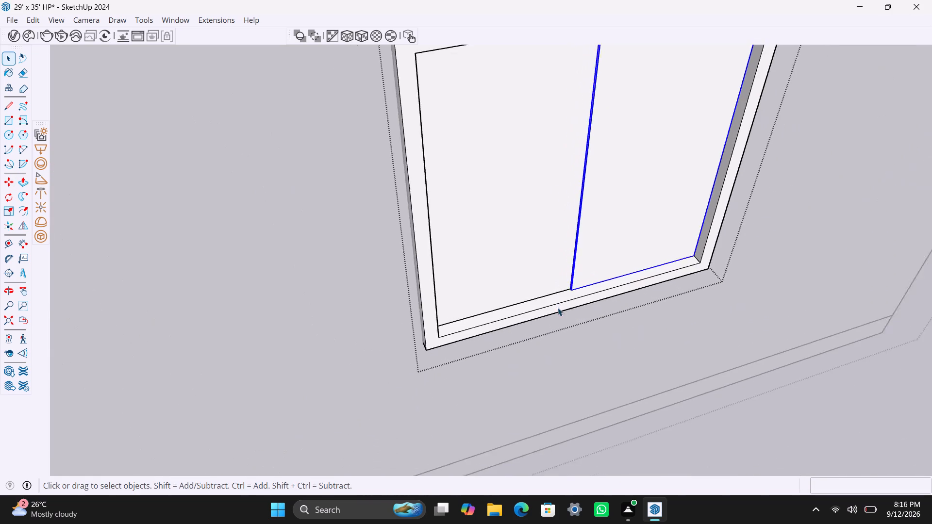
scroll(558, 308, down, 7)
scroll(602, 288, down, 11)
click(734, 361)
scroll(688, 314, down, 5)
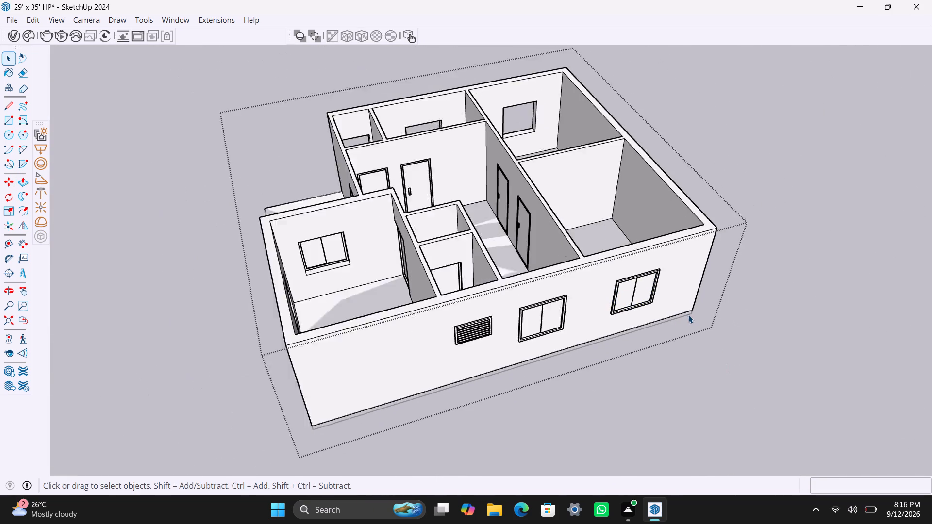
Draw a rectangle over the window opening farthest from the porch slab on the three-opening exterior wall and make it a group.
middle_drag(724, 282, 44, 300)
middle_drag(451, 389, 286, 360)
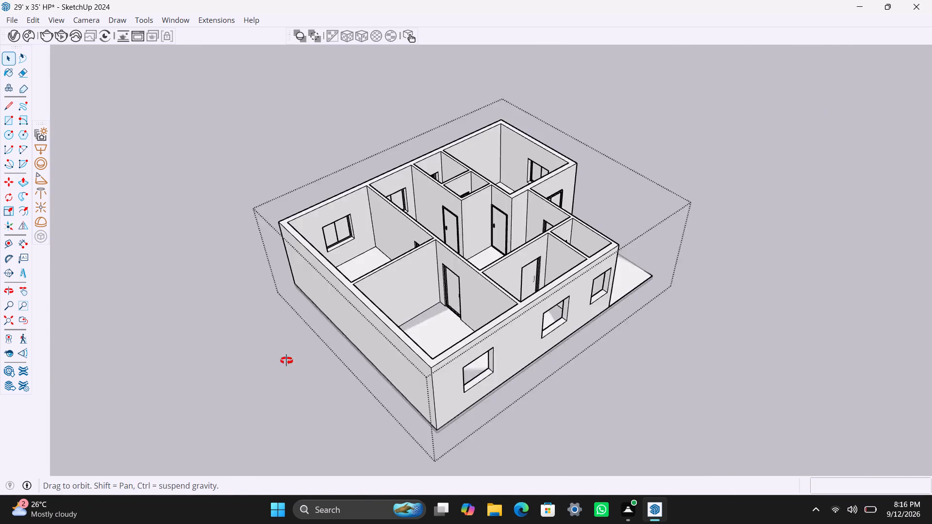
middle_drag(286, 360, 236, 333)
scroll(380, 360, up, 3)
middle_drag(415, 347, 370, 287)
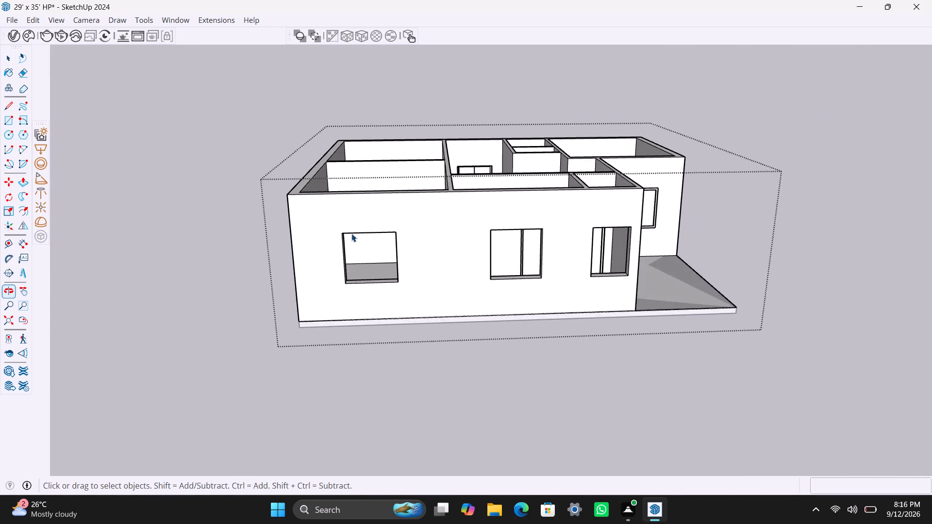
scroll(351, 232, up, 3)
middle_drag(346, 231, 339, 214)
key(r)
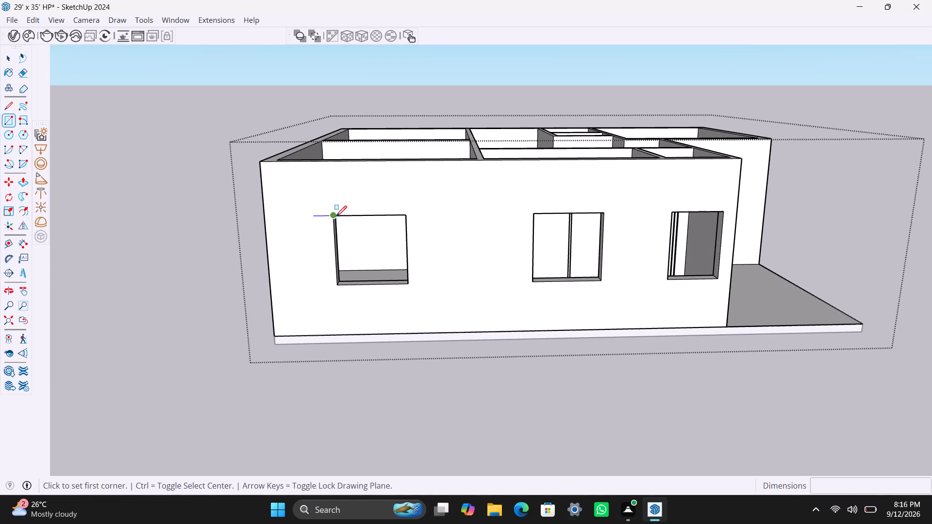
click(336, 216)
click(405, 284)
key(space)
double_click(392, 254)
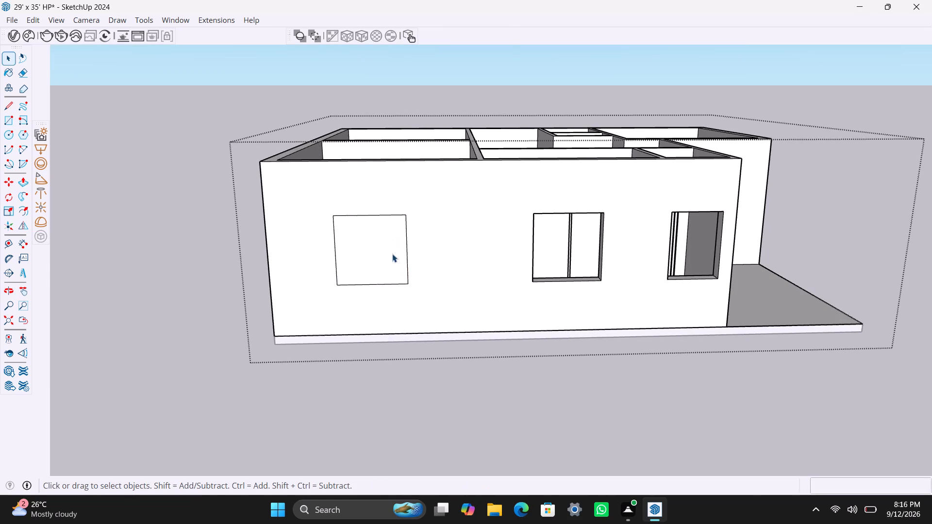
right_click(391, 254)
click(434, 121)
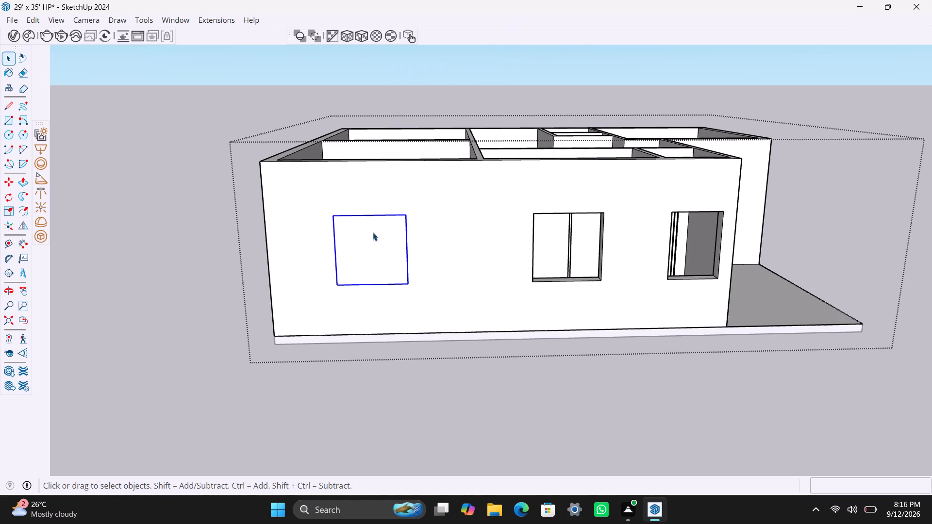
Inside the new window's group, offset the rectangle's edges 2" inward and delete the inner face to leave a frame.
double_click(373, 232)
click(368, 236)
scroll(343, 258, up, 3)
key(f)
click(345, 235)
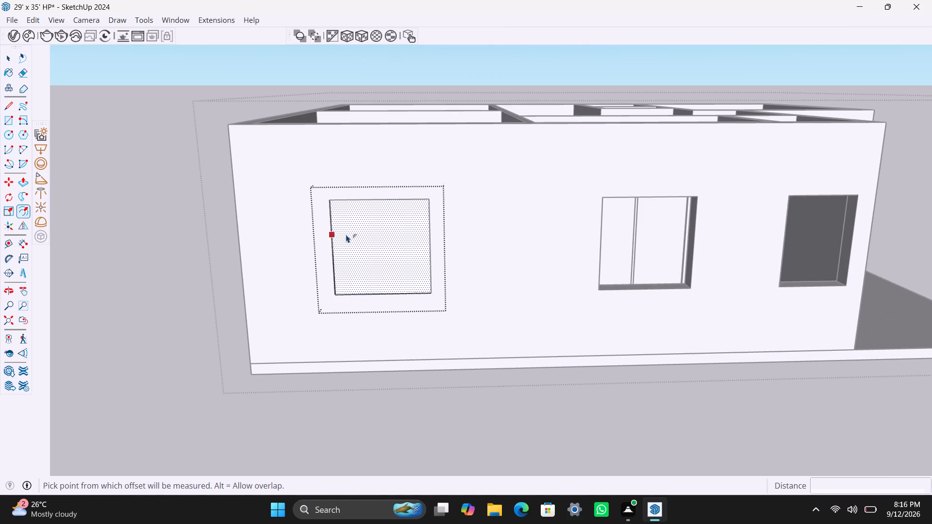
text(2")
key(Return)
key(space)
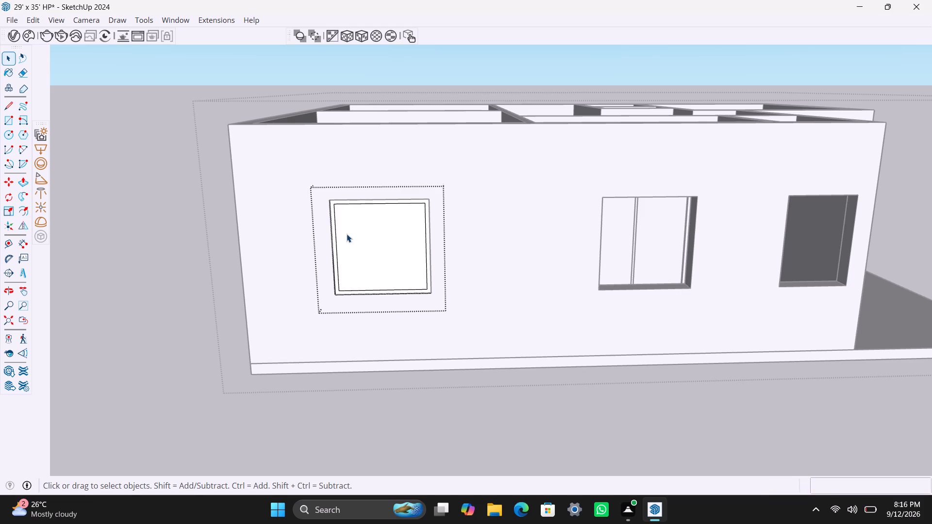
click(356, 246)
scroll(356, 246, up, 1)
key(Delete)
scroll(339, 270, up, 2)
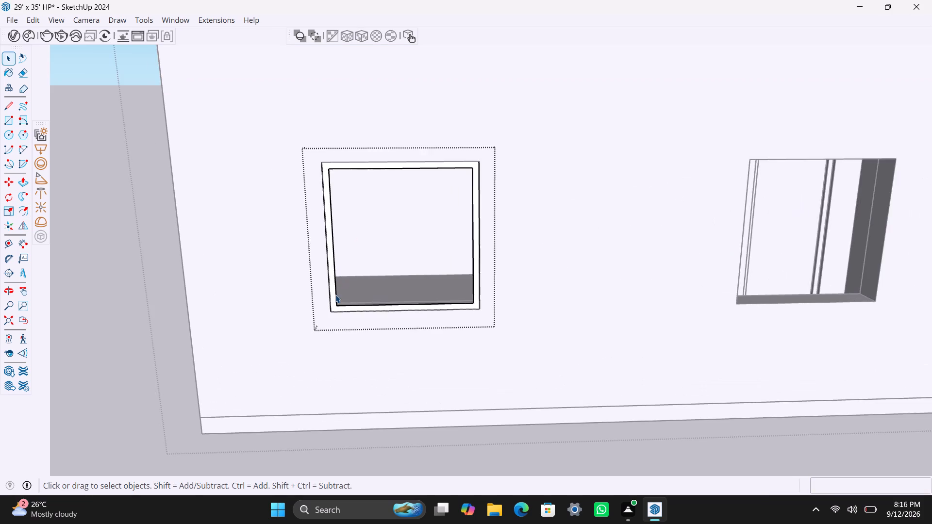
Push/pull the new window frame's face 1.5", and pull its front face a further 1.5" outward from the wall.
scroll(335, 295, up, 4)
click(330, 284)
key(p)
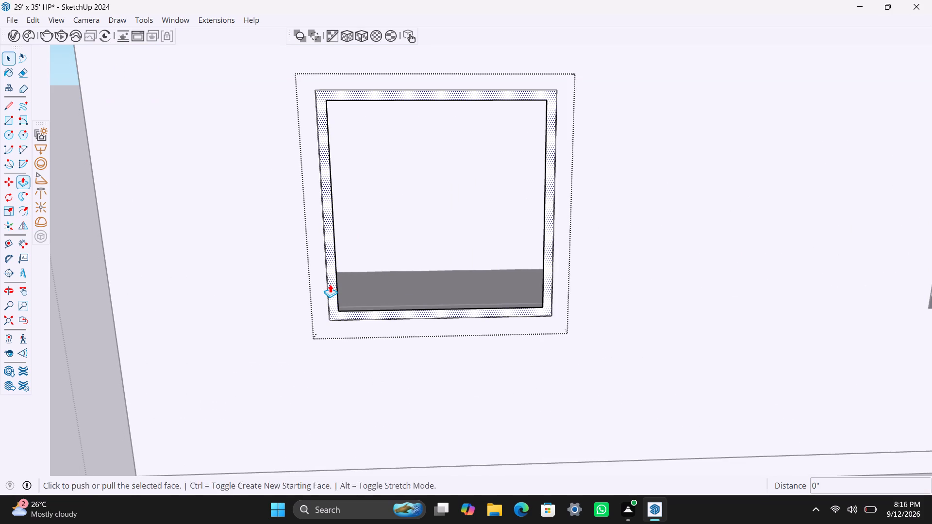
click(330, 284)
text(1.5")
key(Return)
click(334, 284)
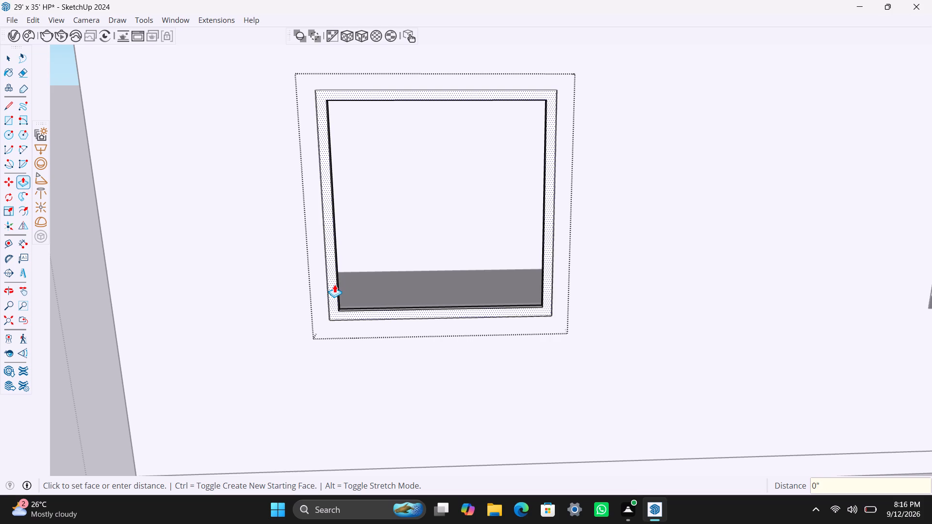
text(1.5)
key(shift+quotedbl)
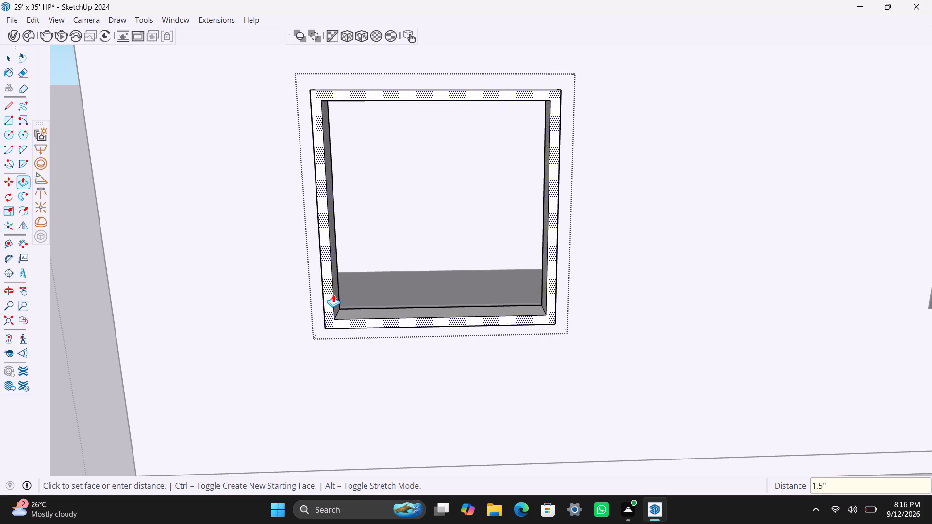
key(Return)
key(space)
Draw a rectangle over one half of the new frame's opening and delete the face filling the other half.
scroll(335, 295, down, 2)
scroll(358, 166, down, 2)
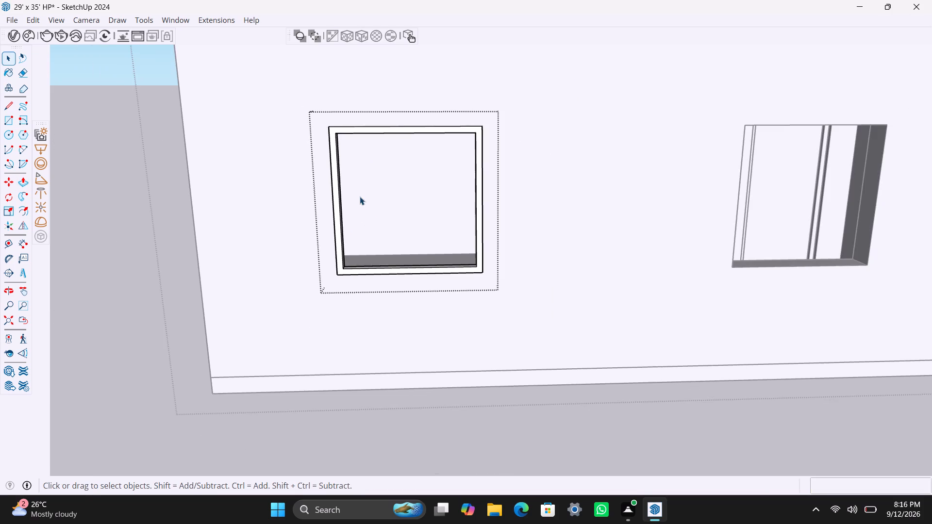
middle_drag(360, 196, 347, 247)
scroll(301, 312, up, 1)
middle_drag(264, 320, 231, 321)
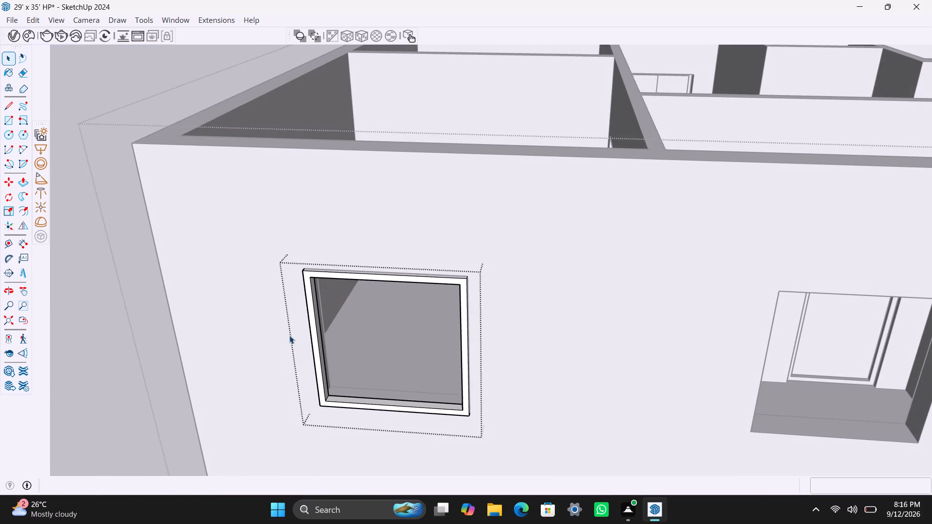
key(r)
click(316, 283)
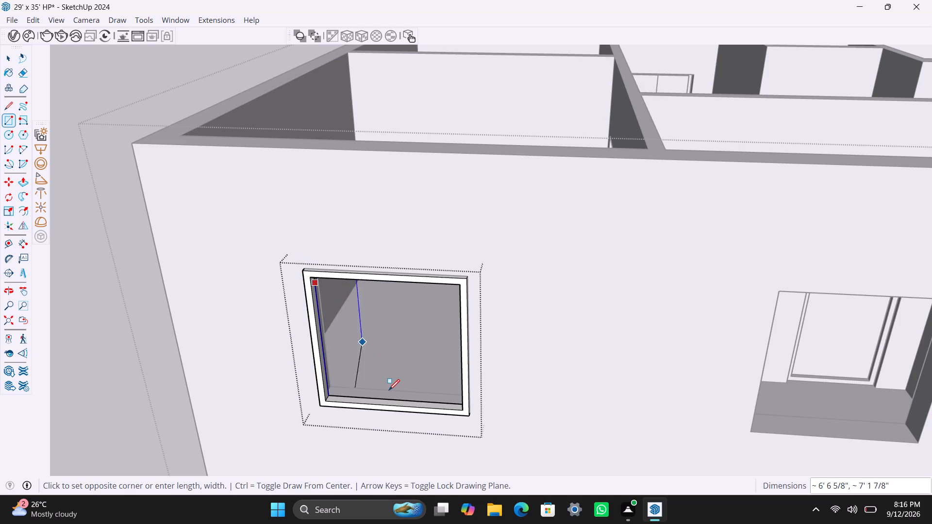
key(Escape)
key(r)
click(311, 278)
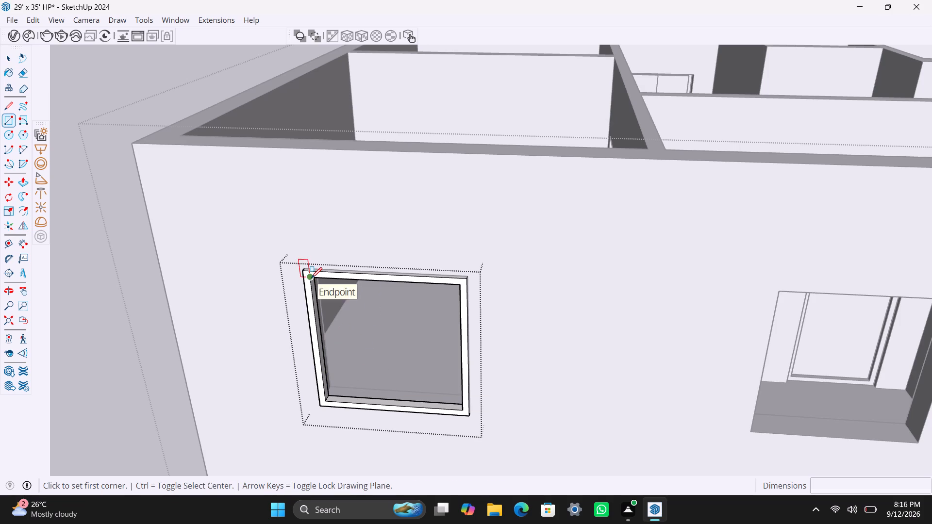
click(390, 406)
key(space)
click(409, 395)
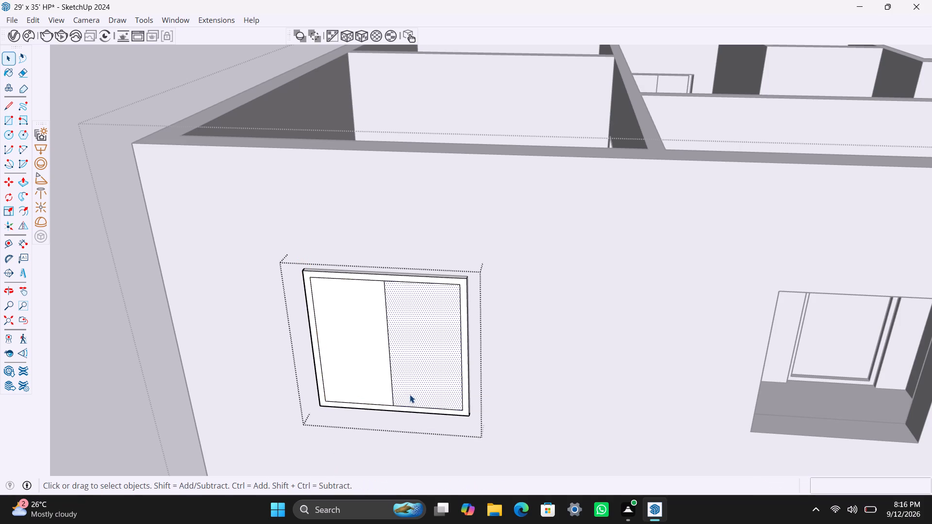
key(Delete)
Make the new window's half-width pane a group, push/pull it 8 mm inside the group and close it.
double_click(378, 391)
right_click(378, 391)
click(456, 215)
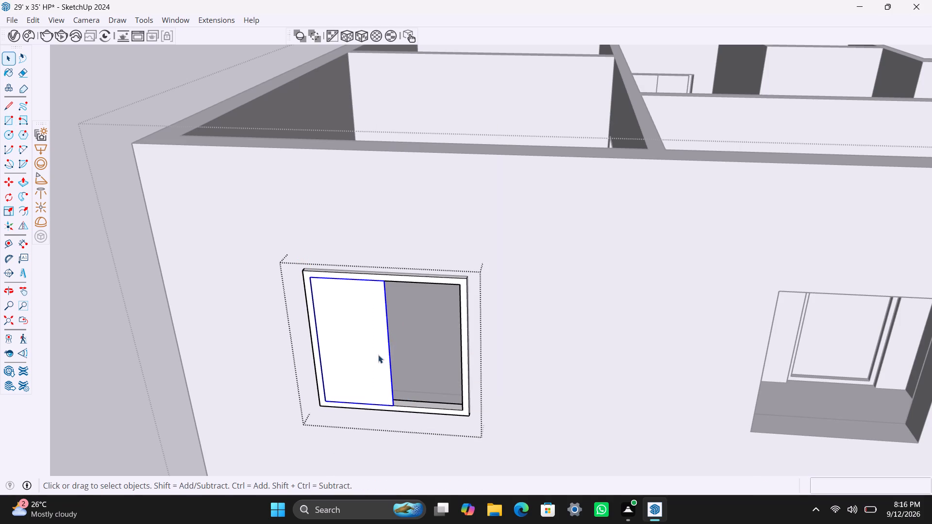
triple_click(368, 367)
scroll(375, 374, up, 3)
key(p)
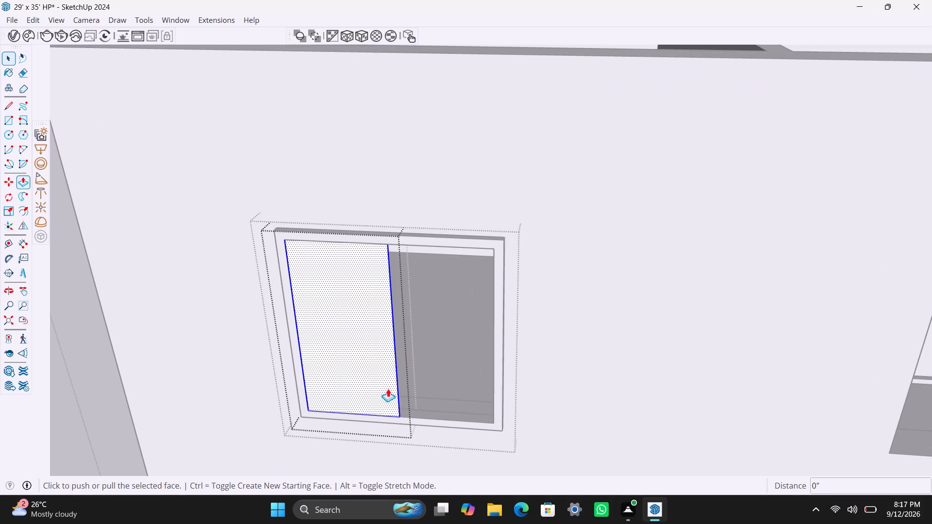
click(388, 389)
key(8)
key(m)
key(m)
key(Return)
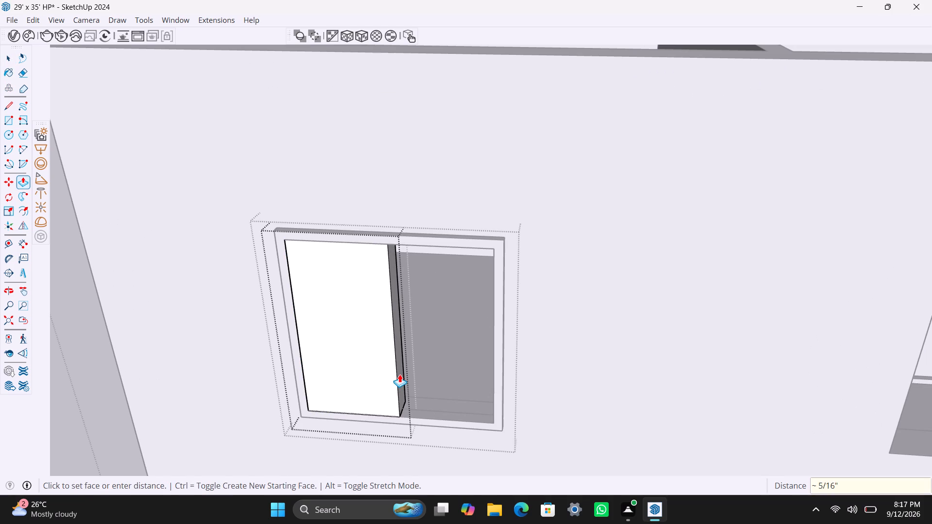
key(space)
scroll(332, 278, down, 12)
click(211, 89)
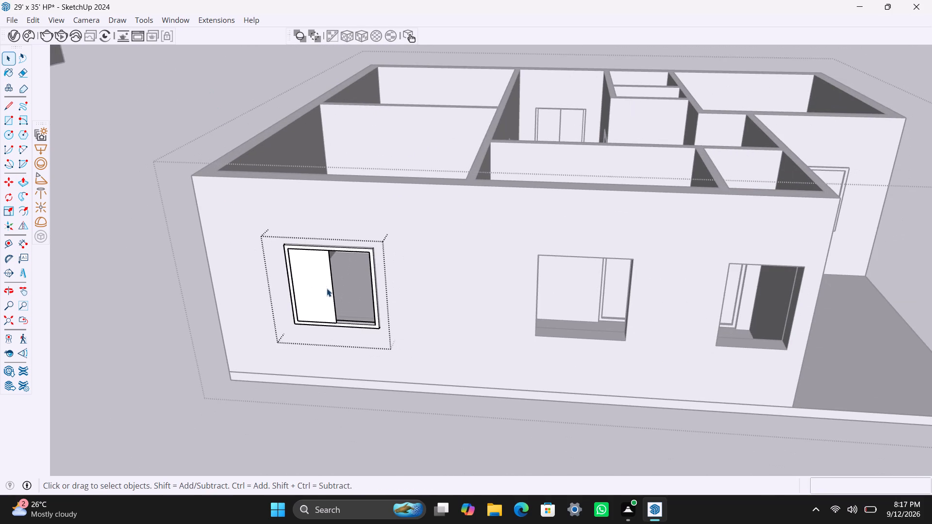
Move the half-width pane from the window frame's front edge back into the frame's depth.
click(327, 289)
scroll(329, 307, up, 6)
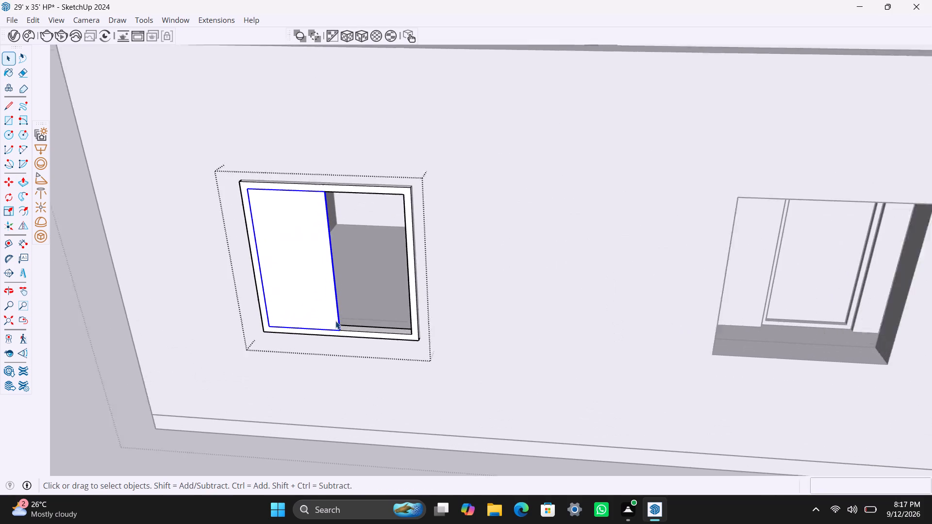
scroll(335, 321, up, 4)
key(m)
scroll(341, 333, up, 2)
click(343, 331)
scroll(344, 327, up, 1)
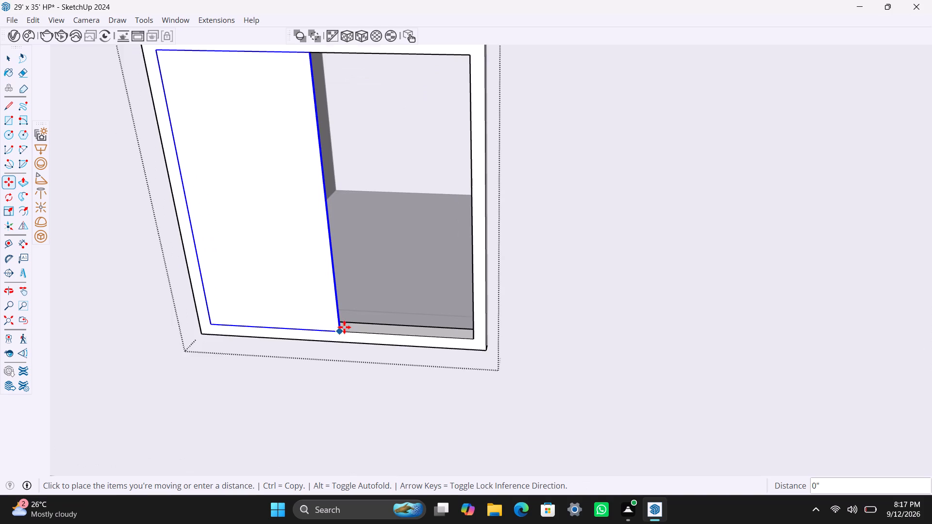
scroll(344, 327, up, 4)
click(343, 326)
Copy the pane across to fill the other half of the window frame.
key(m)
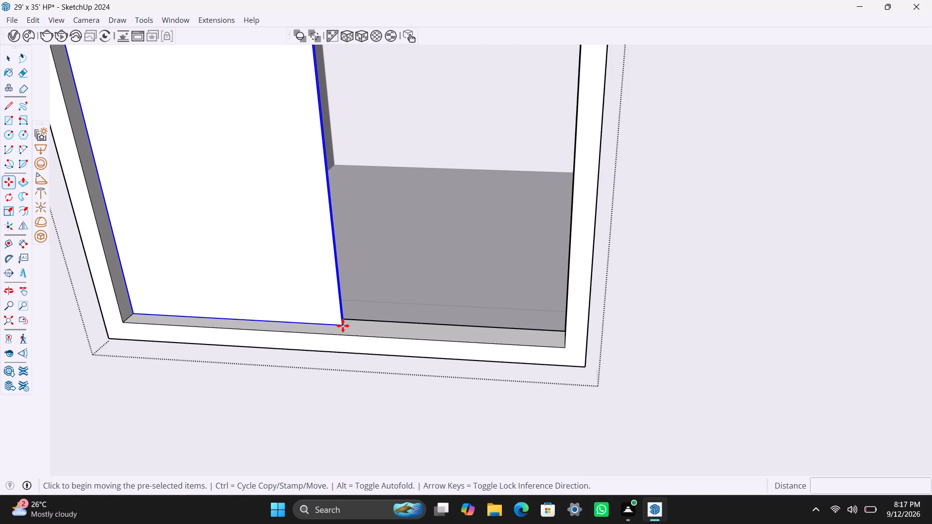
click(343, 326)
click(568, 347)
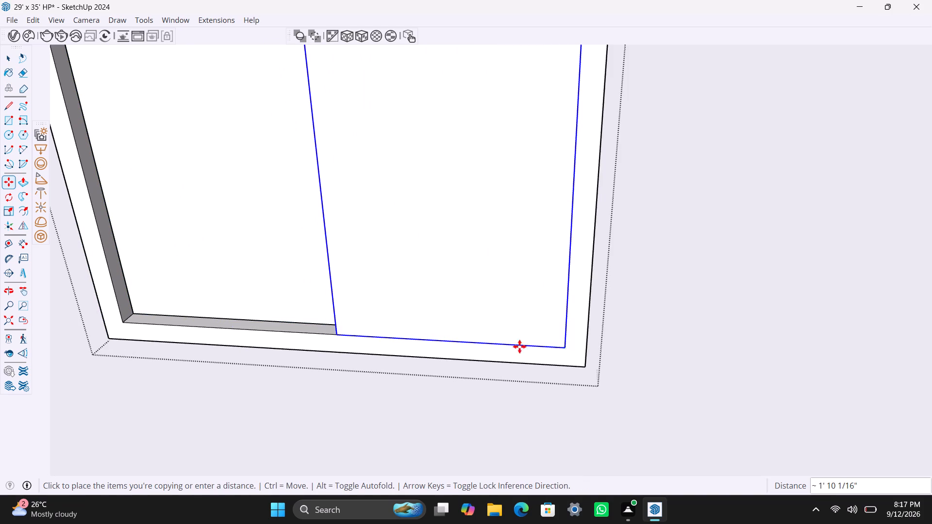
Move the copied pane back against the first pane's corner so the two overlap in depth, and close the window group.
scroll(386, 285, up, 3)
middle_drag(336, 319, 637, 335)
scroll(362, 408, up, 1)
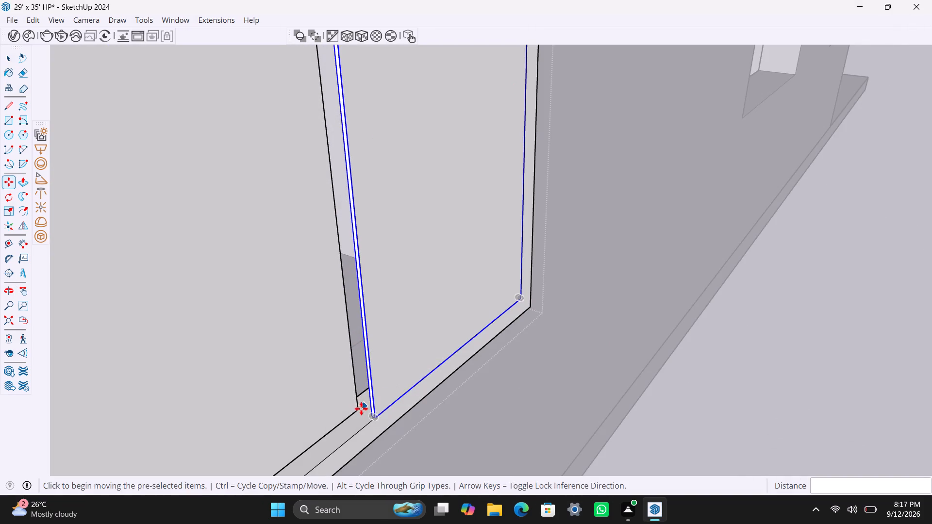
scroll(361, 409, up, 9)
click(390, 417)
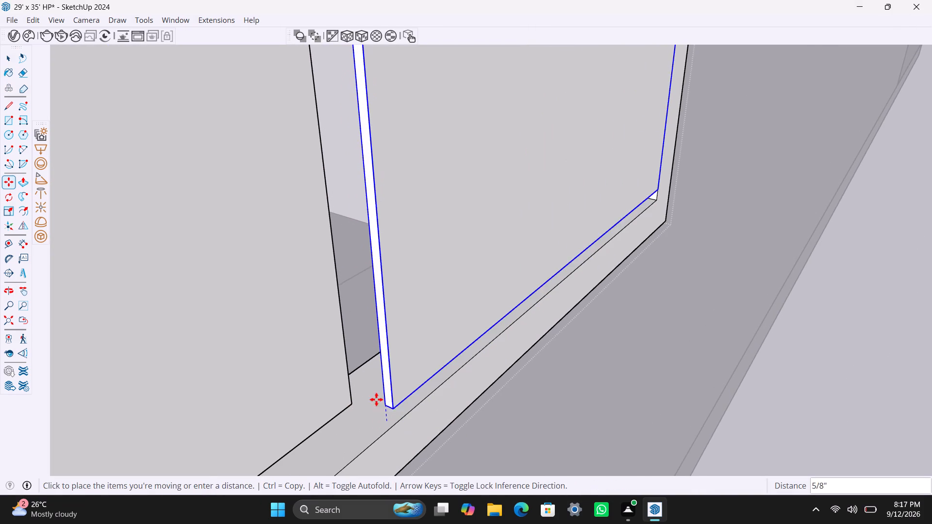
click(351, 406)
scroll(327, 341, down, 15)
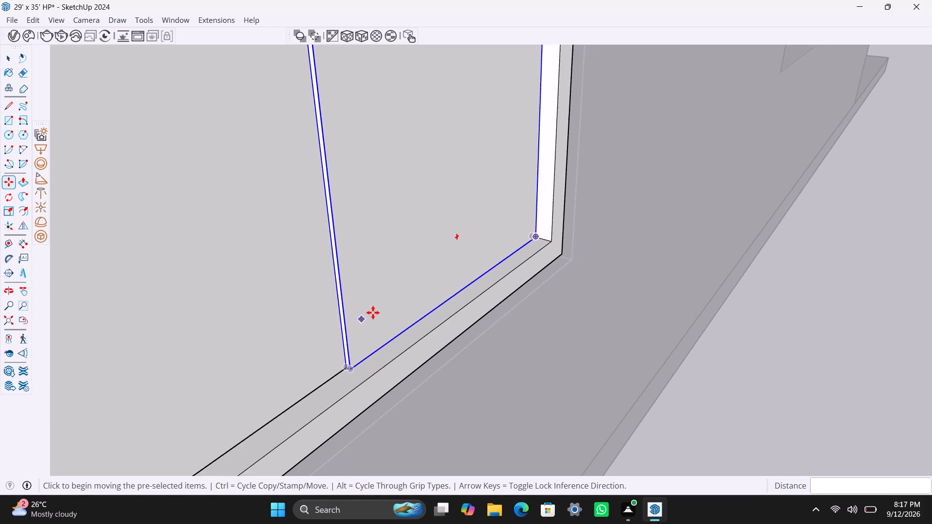
scroll(373, 312, down, 20)
scroll(373, 312, down, 12)
middle_drag(540, 323, 383, 334)
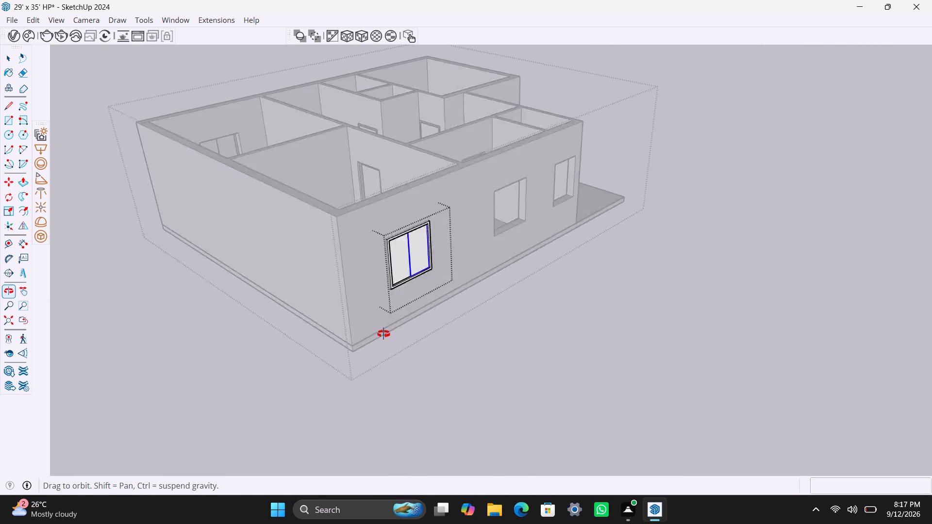
middle_drag(383, 334, 344, 335)
key(space)
click(452, 363)
Draw a rectangle over the wall's middle window opening and make its face and edges a group.
scroll(485, 237, up, 2)
middle_drag(482, 239, 426, 228)
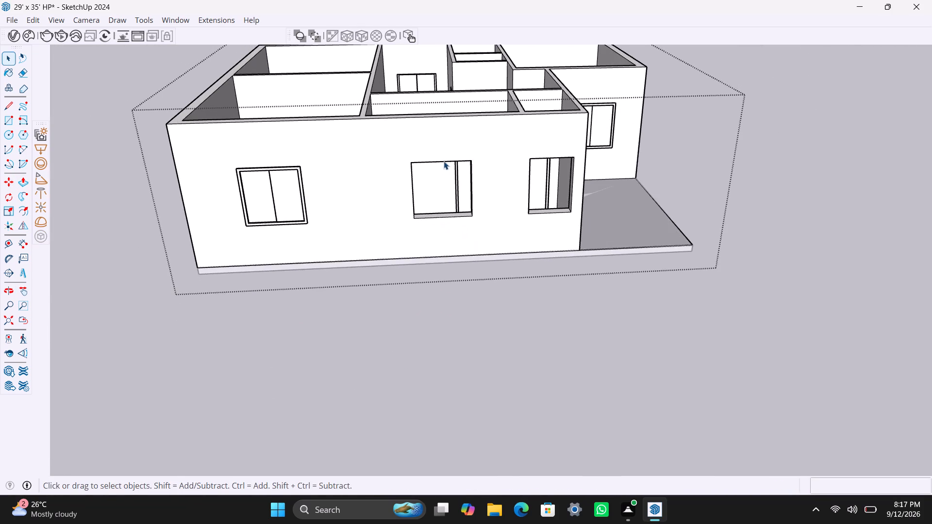
scroll(451, 154, up, 1)
key(r)
drag(407, 168, 413, 172)
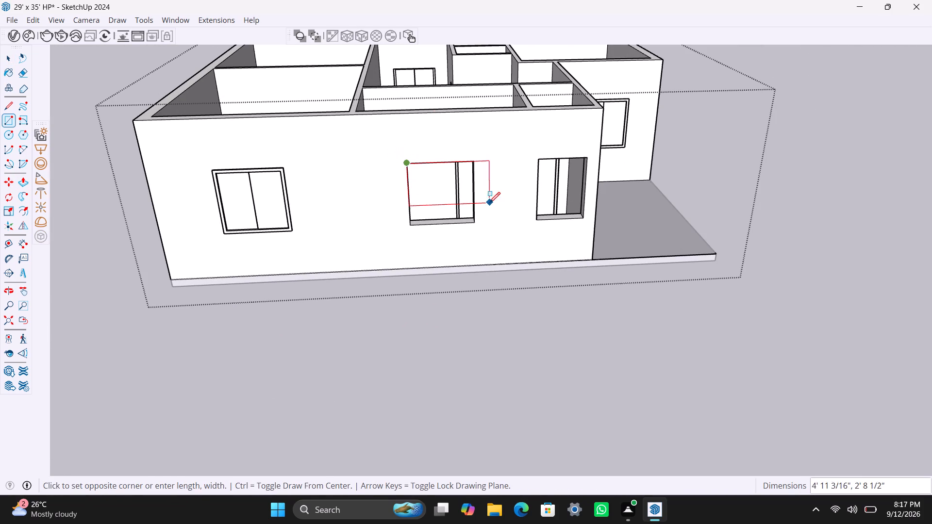
click(475, 223)
key(space)
double_click(430, 198)
right_click(430, 198)
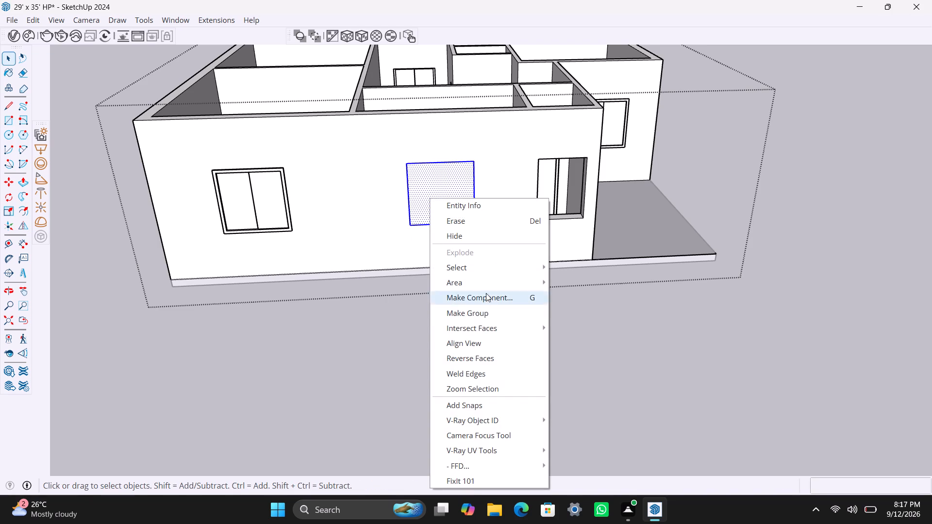
click(485, 318)
Inside the middle window's group, offset the rectangle's edges 2" inward and delete the inner face to leave a frame.
triple_click(424, 184)
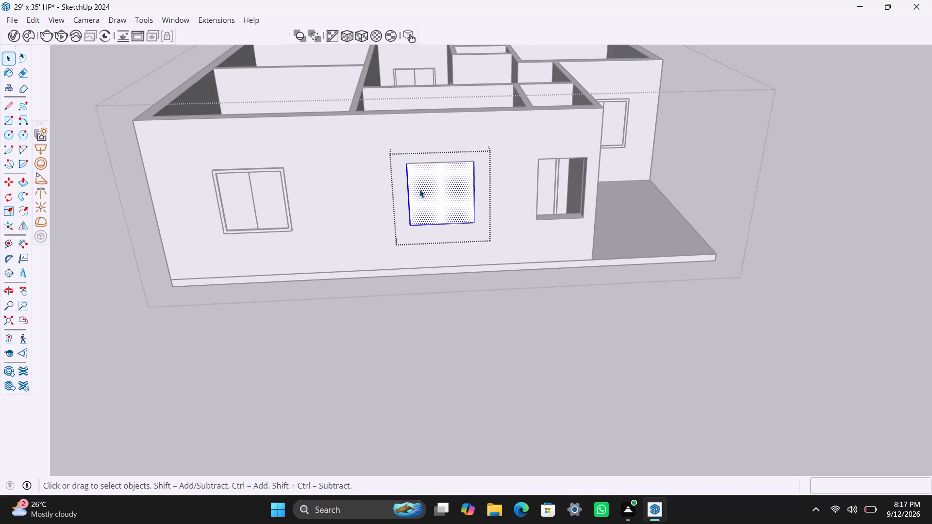
scroll(418, 191, up, 1)
key(f)
click(418, 174)
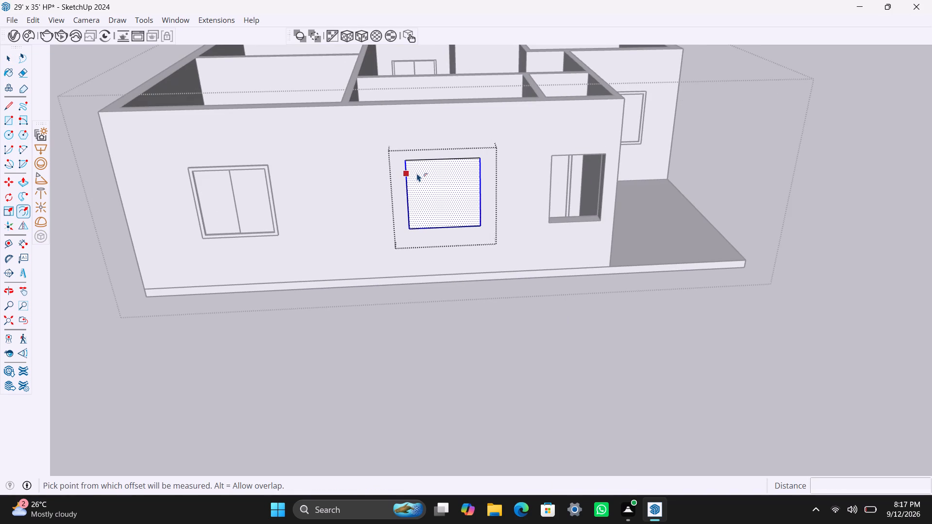
text(2")
key(Return)
key(space)
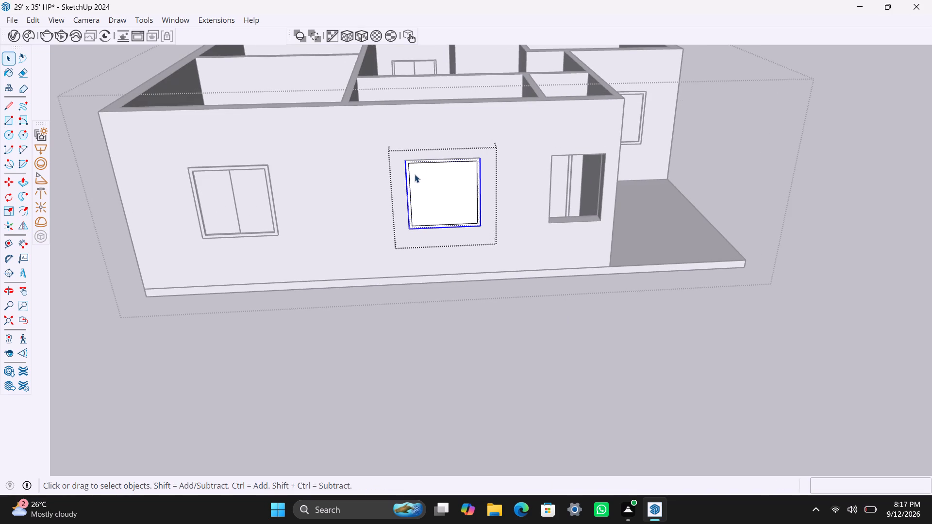
click(444, 179)
key(Delete)
Push/pull the middle window frame's face 1.5", and pull its front face a further 1.5" outward from the wall.
scroll(416, 207, up, 4)
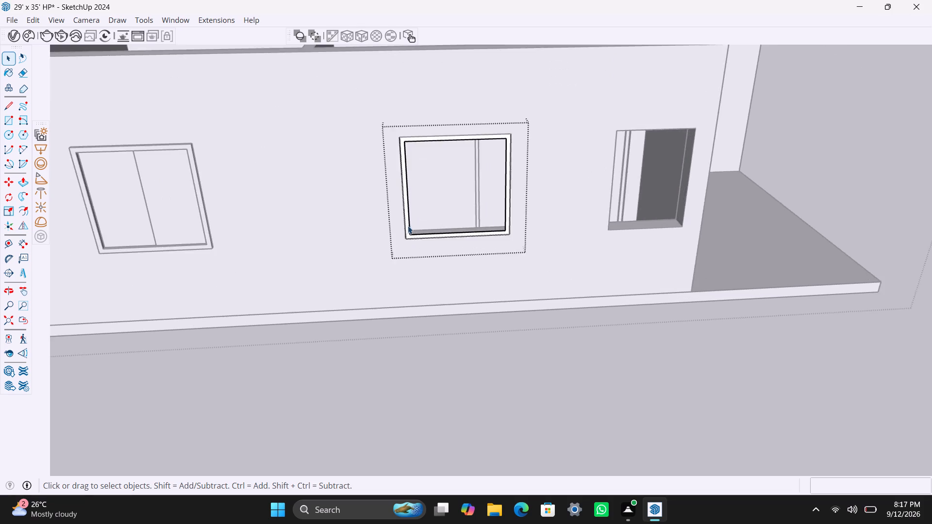
scroll(408, 226, up, 5)
click(405, 215)
key(p)
click(405, 215)
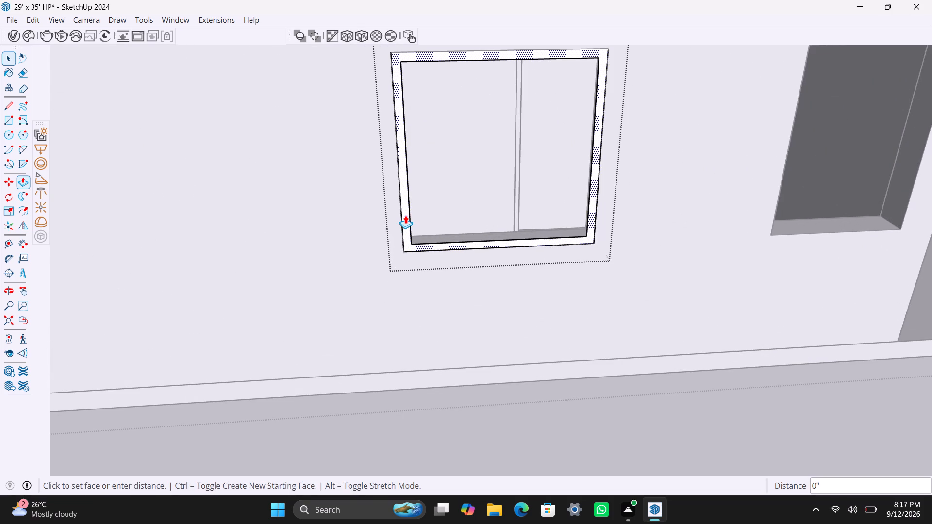
text(1.5")
key(Return)
click(409, 215)
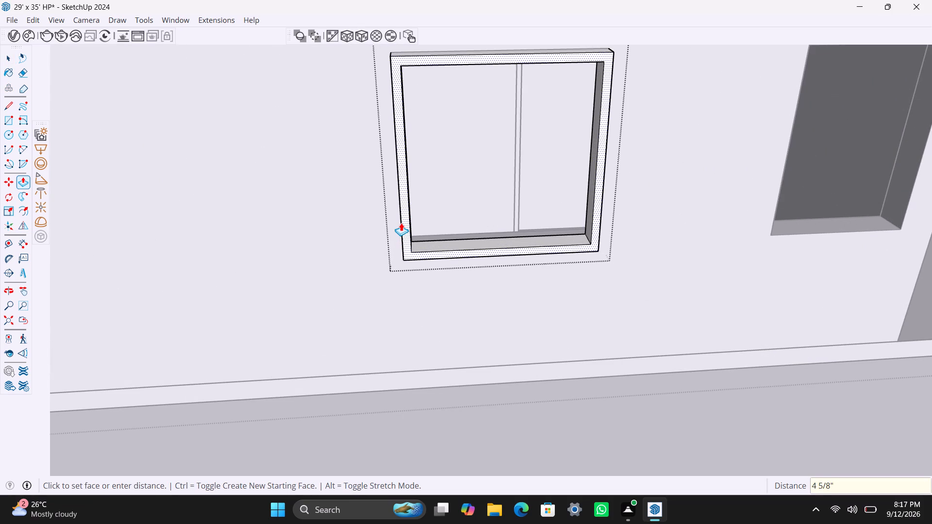
text(1.5")
key(Return)
key(space)
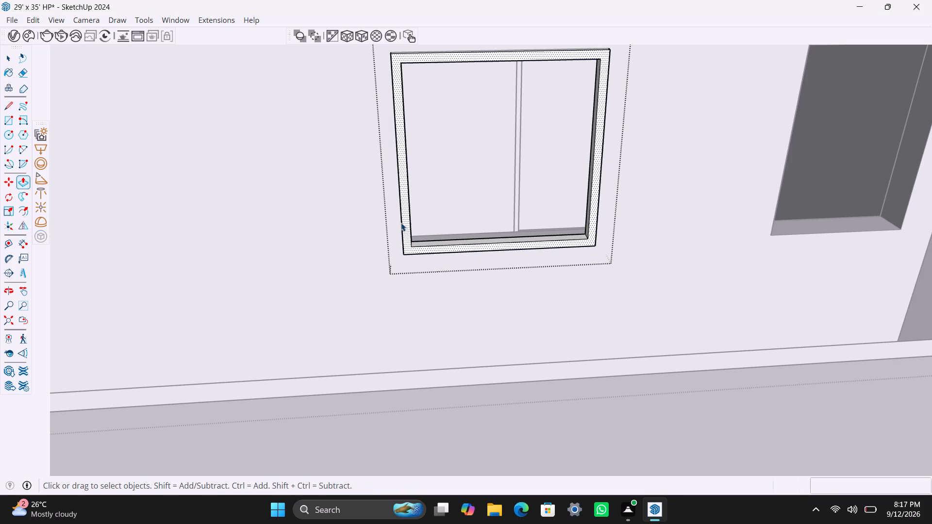
Draw a rectangle about 1' 10" by 3' 8" over half of the frame's opening and delete the face filling the other half.
scroll(405, 222, down, 3)
key(r)
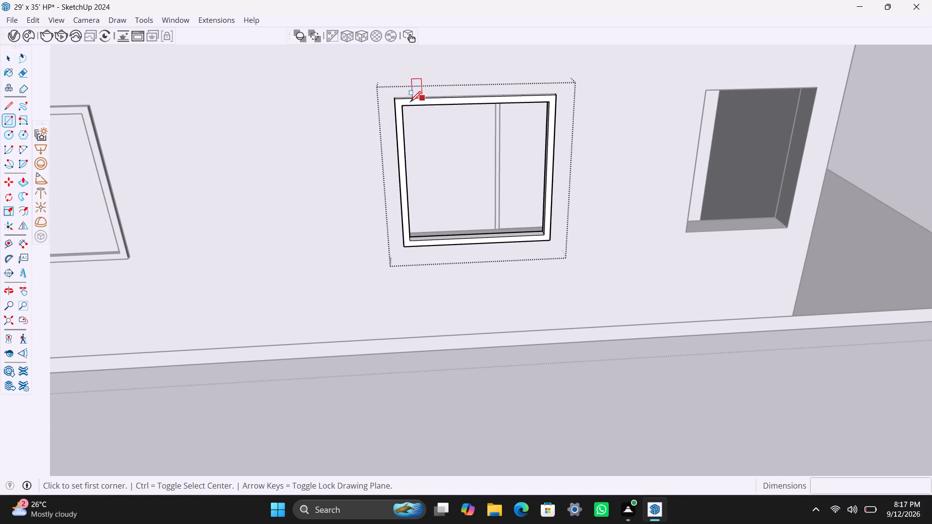
drag(407, 103, 410, 109)
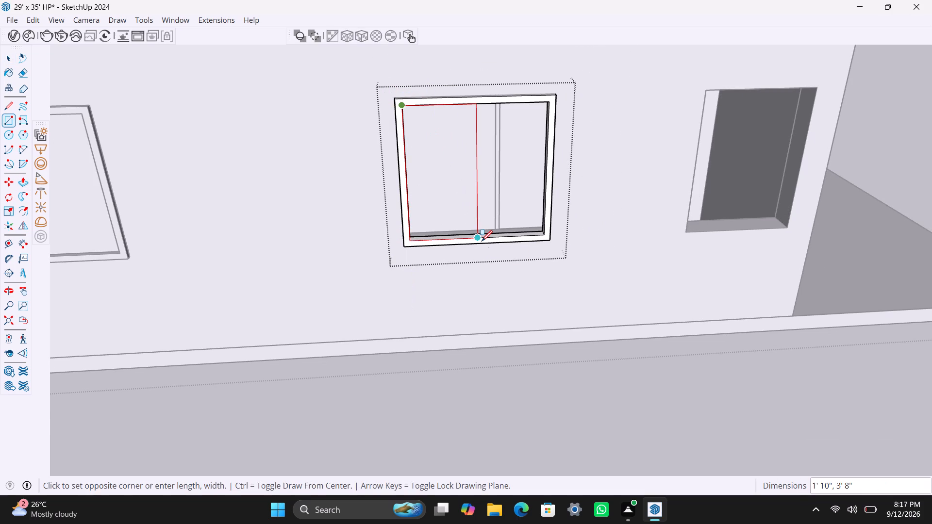
click(482, 241)
key(space)
click(486, 211)
key(Delete)
Make the middle window's half-width pane a group, push/pull it 8 mm inside the group and close it.
double_click(459, 214)
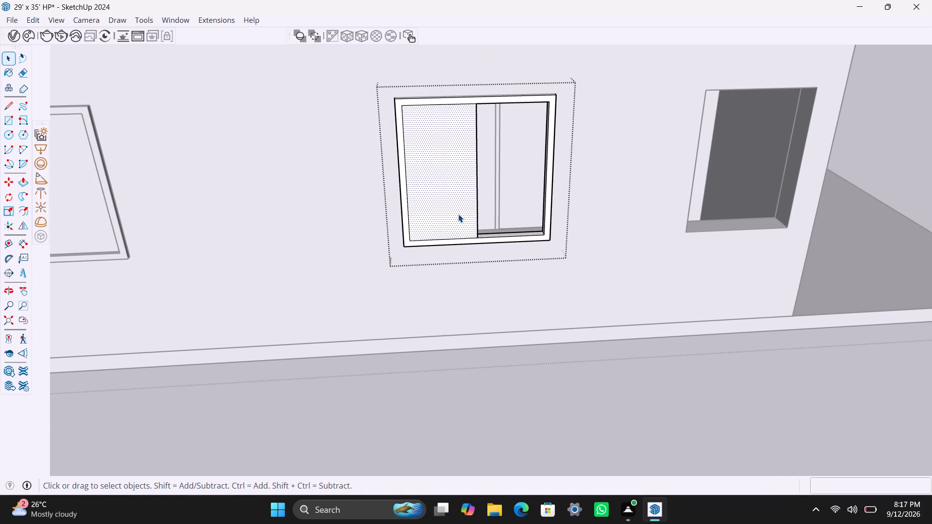
right_click(458, 214)
click(536, 328)
scroll(459, 200, up, 2)
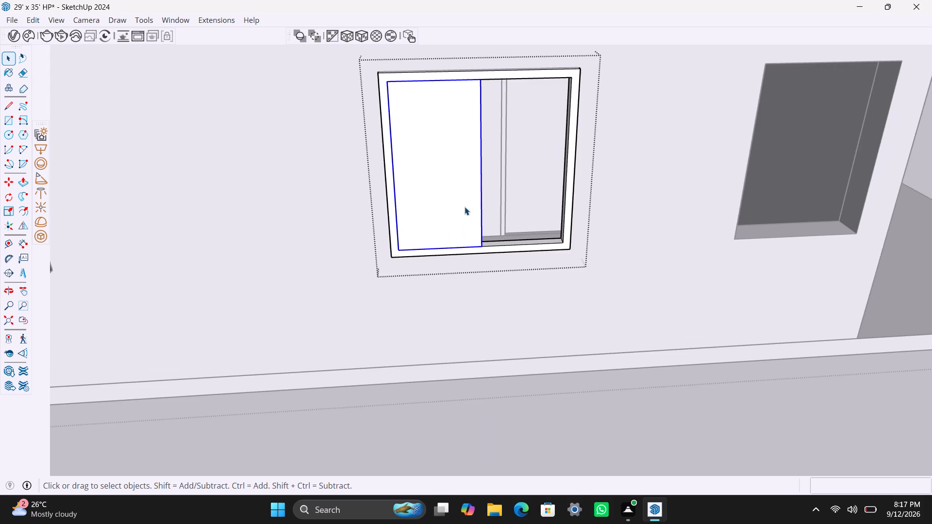
middle_drag(464, 209, 373, 251)
scroll(447, 214, up, 3)
double_click(466, 200)
click(472, 199)
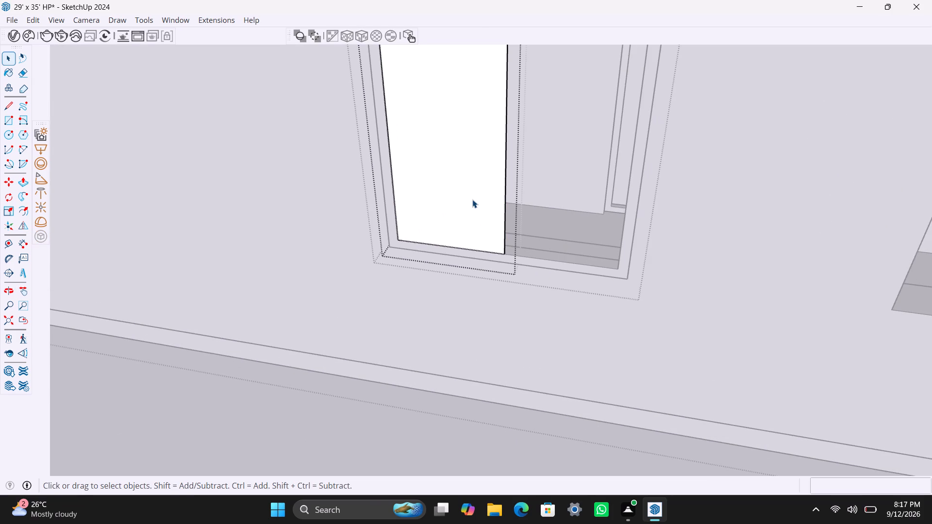
key(p)
click(481, 200)
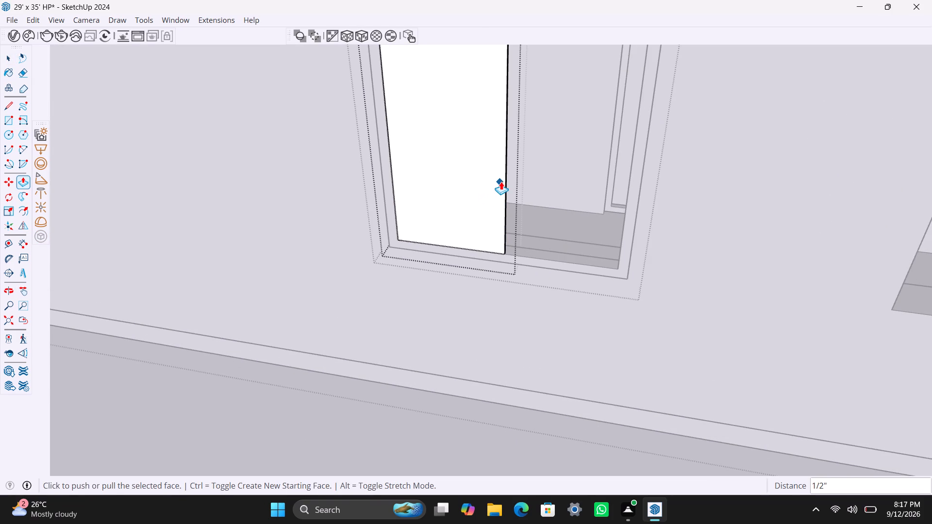
click(492, 180)
text(8m)
key(m)
key(Return)
key(space)
click(474, 322)
Move the middle window's pane about 1 3/4" back into the frame's depth.
scroll(492, 227, up, 3)
click(494, 226)
scroll(503, 240, up, 9)
key(m)
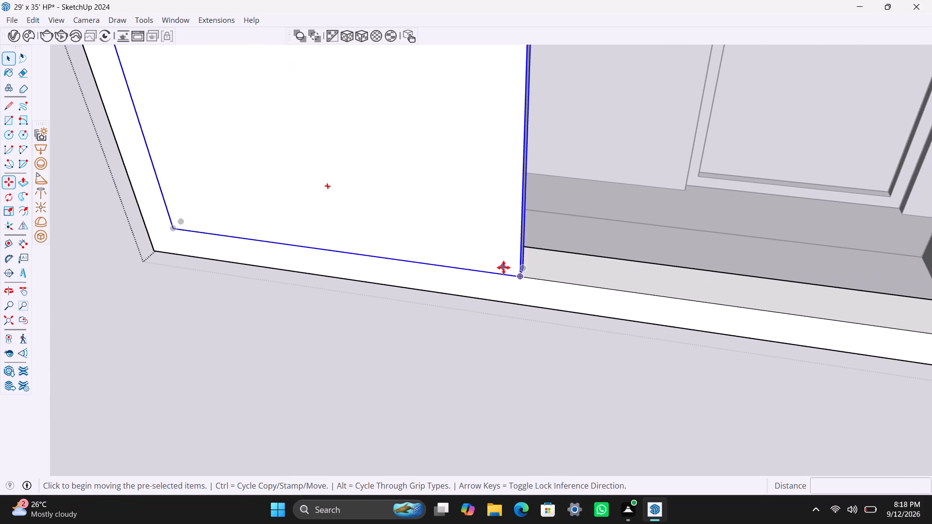
click(521, 278)
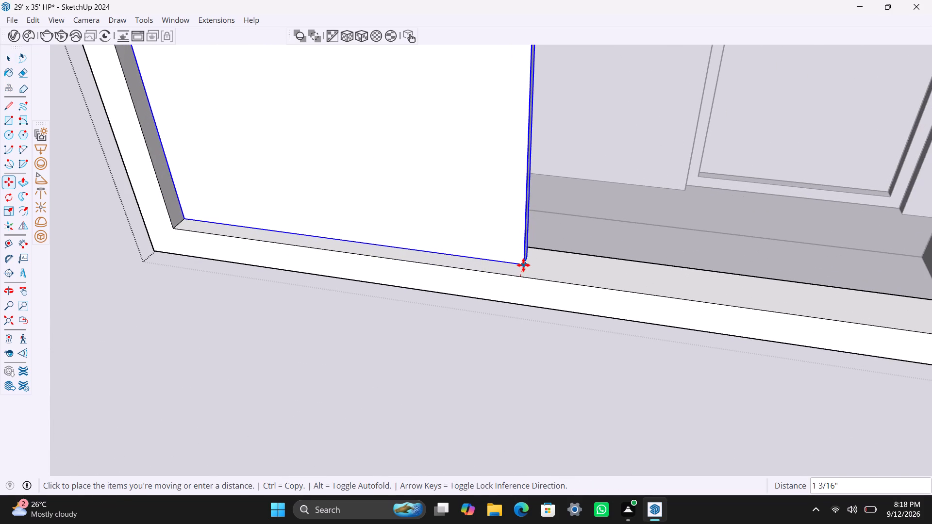
click(523, 259)
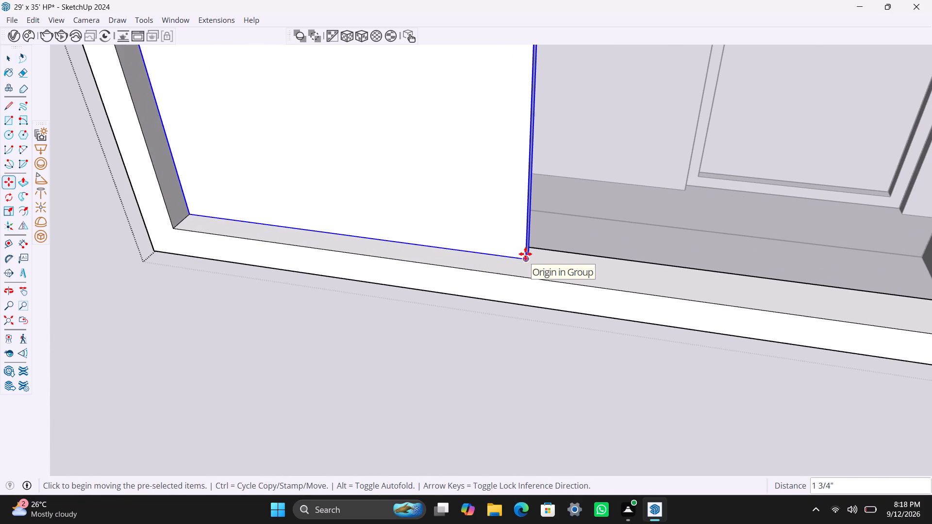
Copy the middle window's pane across to fill the other half of its frame.
scroll(526, 251, down, 9)
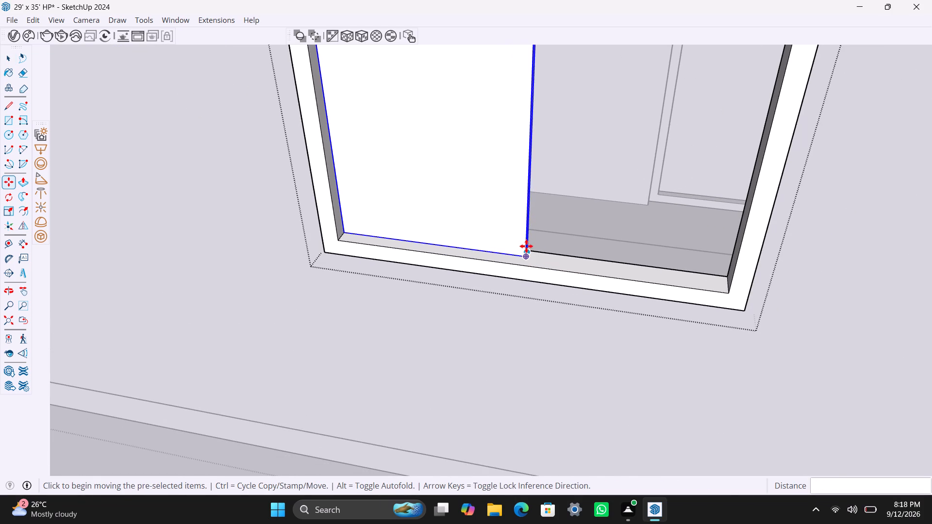
click(526, 251)
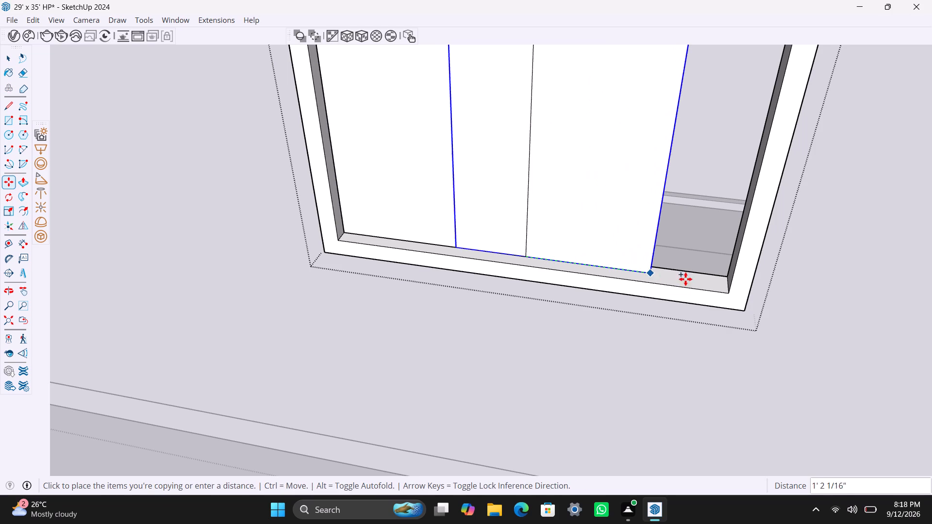
click(724, 292)
Move the middle window's copied pane from its bottom inner corner back against the first pane.
scroll(549, 237, up, 3)
middle_drag(499, 262, 610, 304)
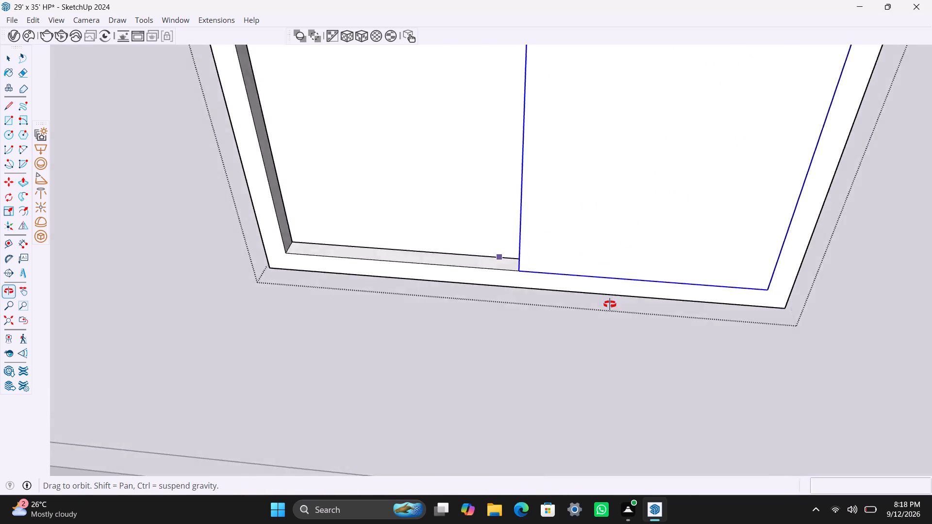
middle_drag(610, 304, 742, 305)
scroll(521, 256, up, 6)
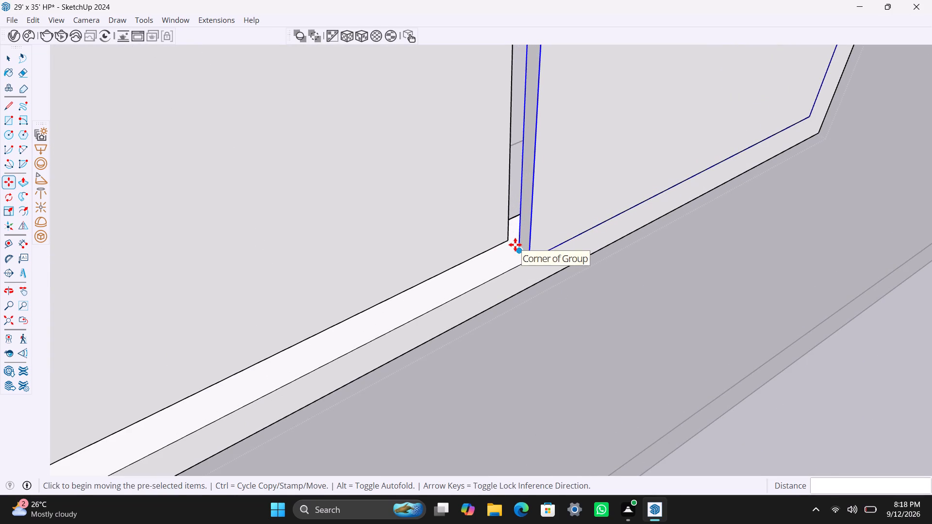
click(515, 245)
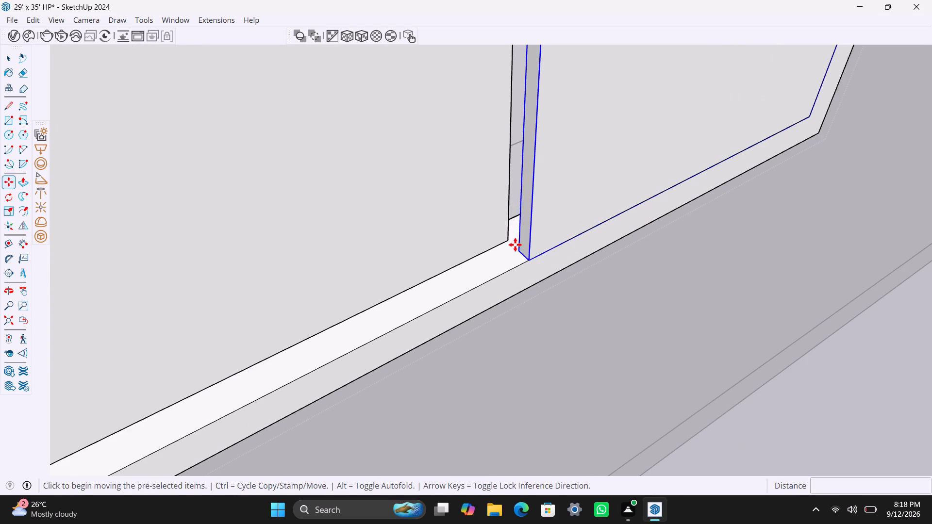
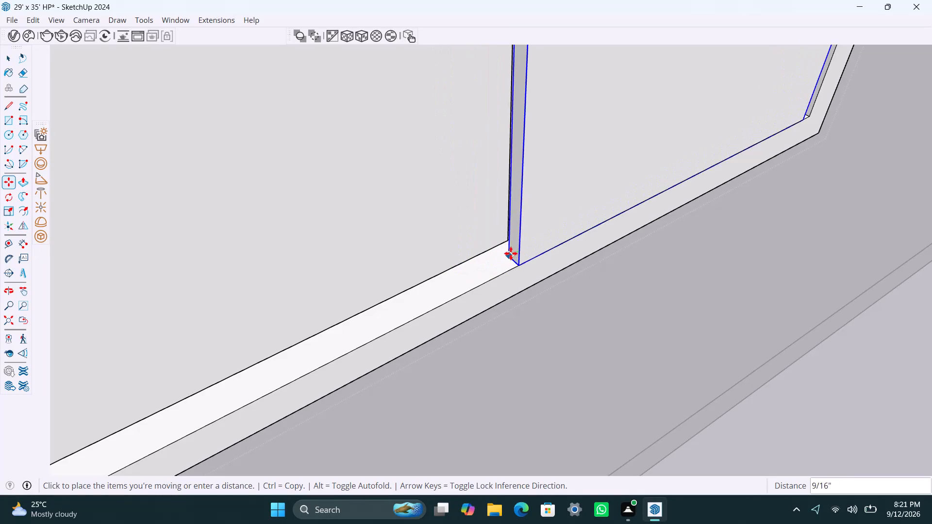
Move the middle window's second pane back about 1/4" and another 15/16" to meet the first pane's corner, and leave the window group.
click(513, 251)
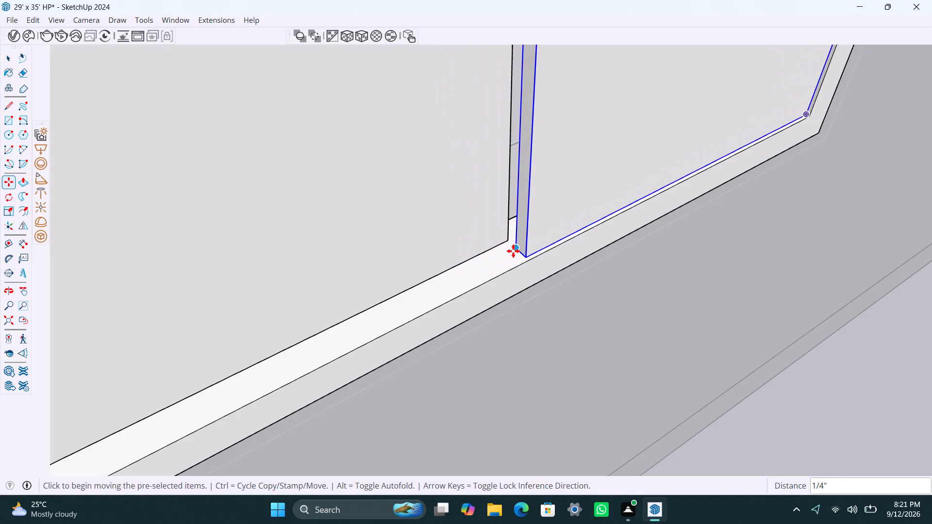
scroll(513, 248, up, 6)
click(513, 245)
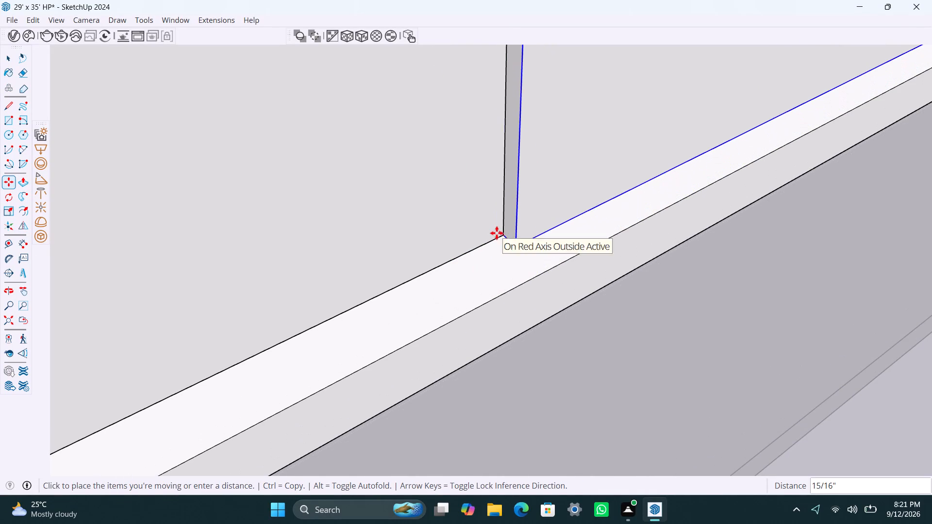
click(497, 233)
scroll(526, 245, down, 20)
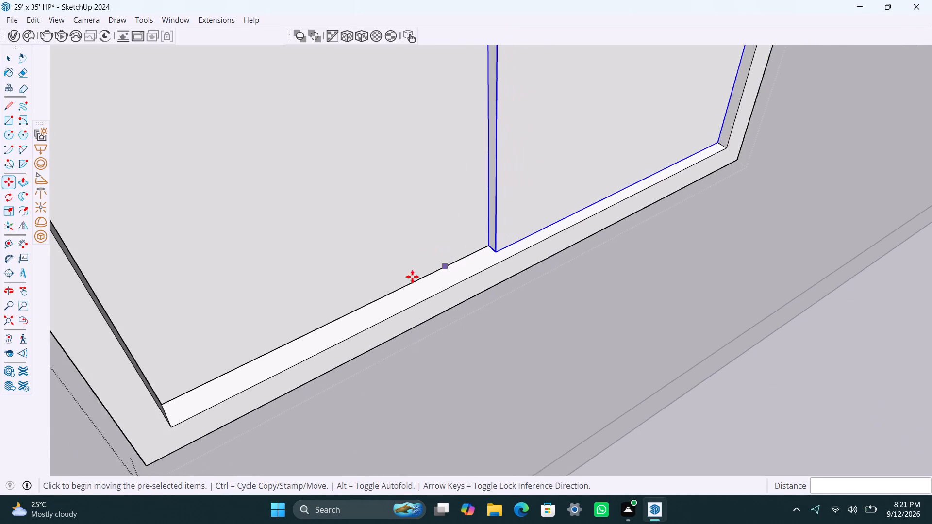
scroll(412, 277, down, 20)
scroll(412, 277, down, 9)
key(space)
click(672, 301)
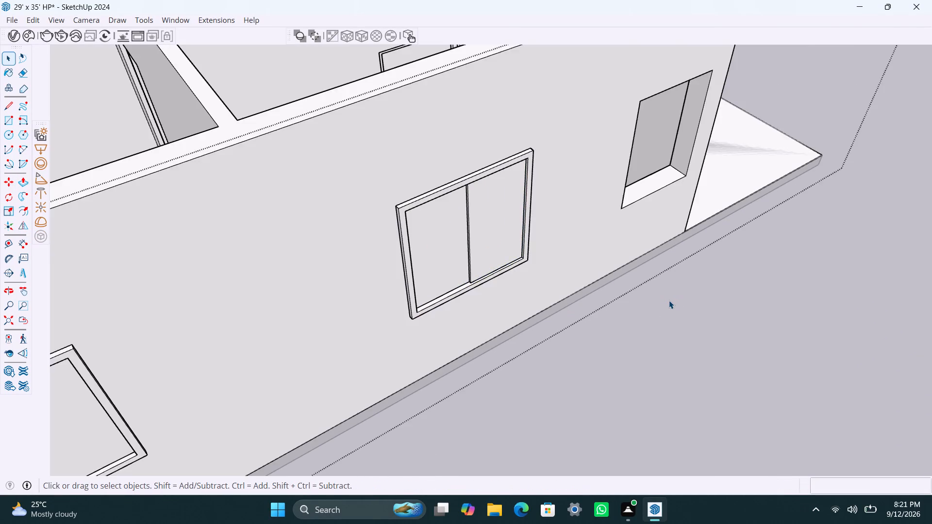
Draw a rectangle covering the empty window opening near the wall's end corner, from corner to corner, and select it with its edges.
scroll(661, 266, down, 3)
middle_drag(649, 255, 456, 205)
scroll(568, 180, up, 1)
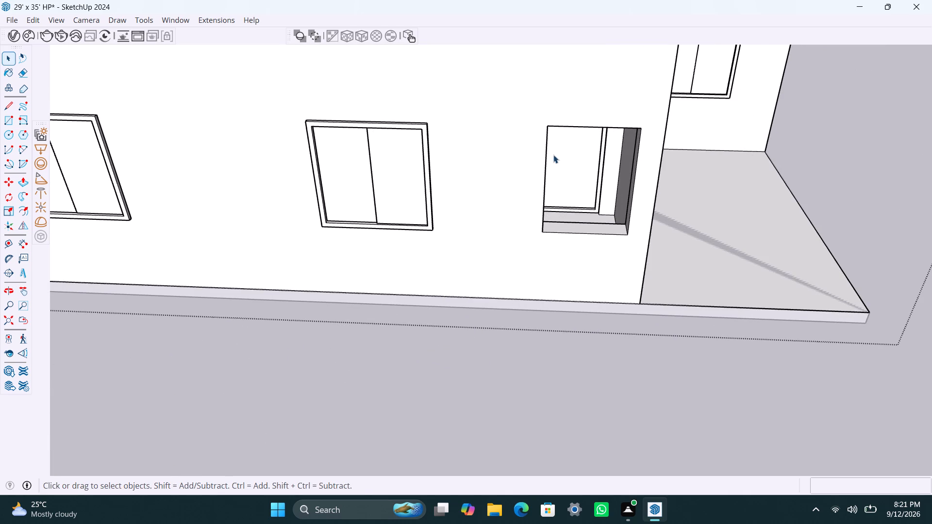
key(r)
click(550, 127)
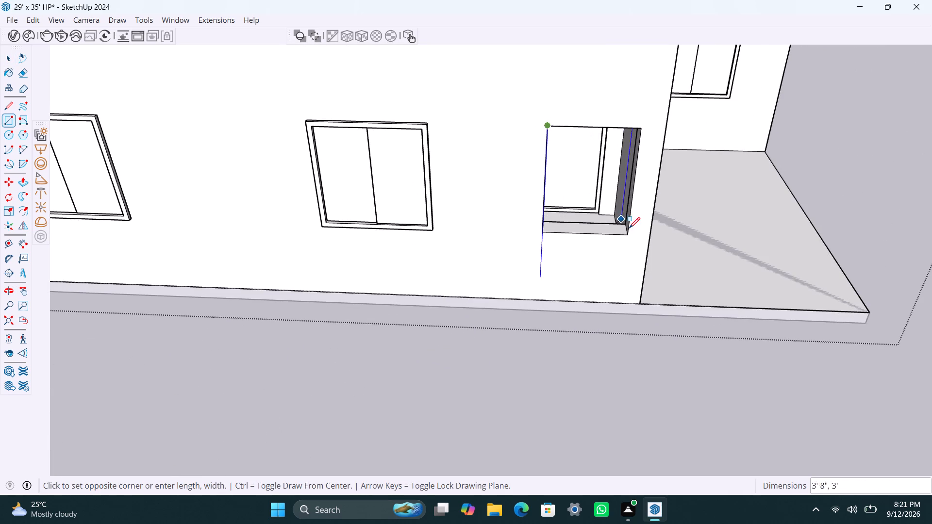
click(629, 237)
key(space)
double_click(606, 213)
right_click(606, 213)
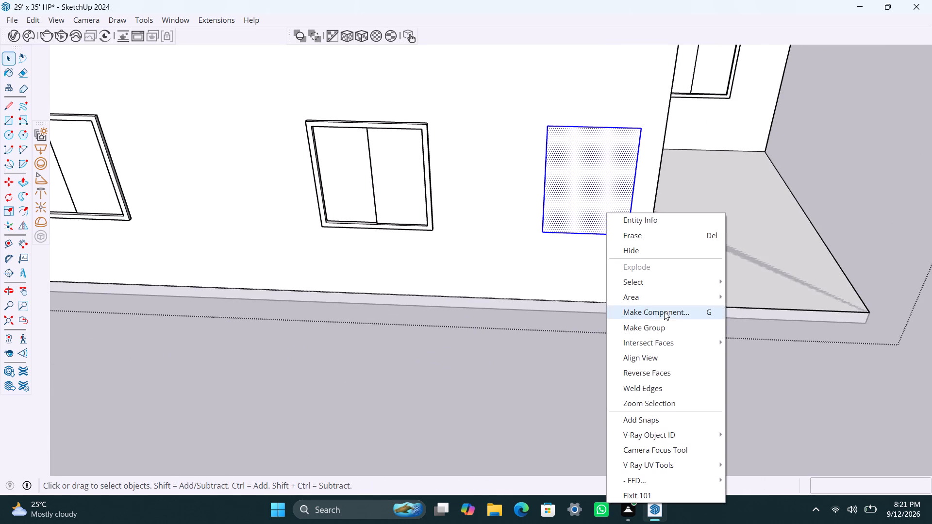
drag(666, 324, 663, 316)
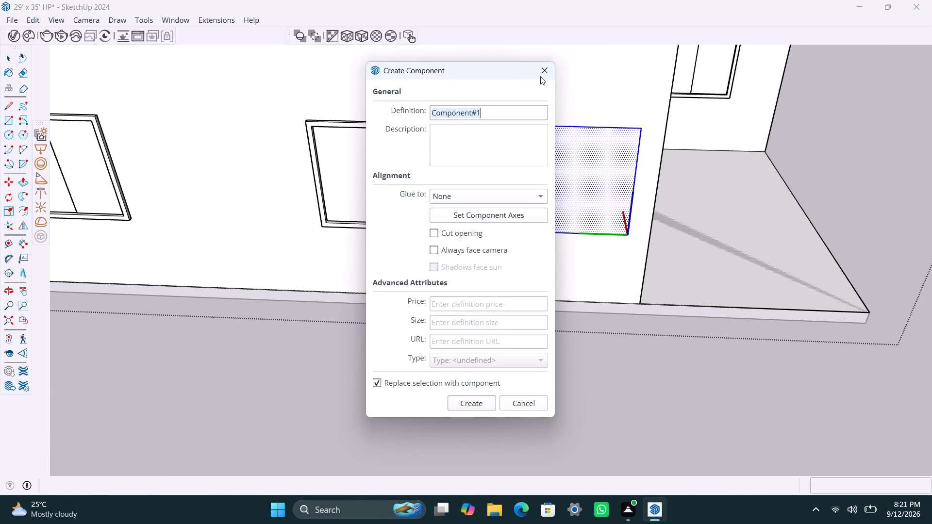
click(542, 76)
Make the selected rectangle over the window opening a group.
right_click(589, 169)
click(659, 283)
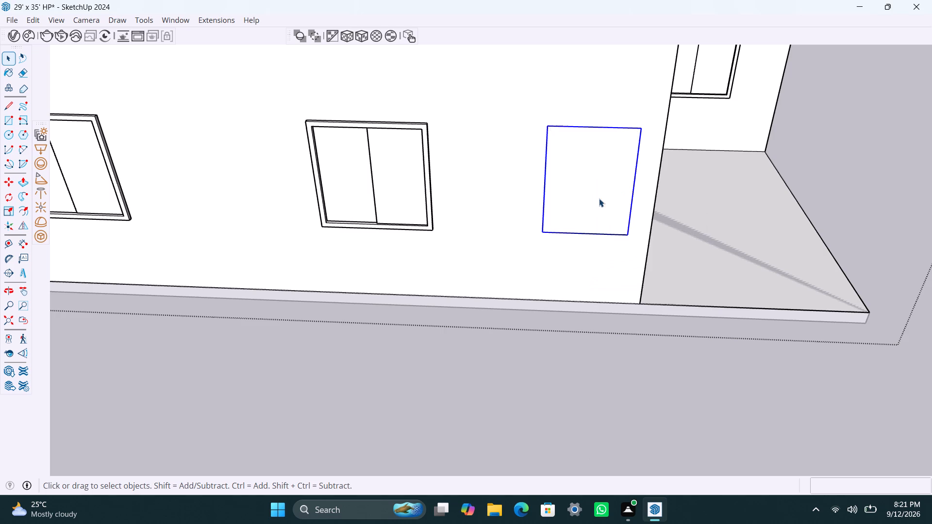
Inside the new group, offset the rectangle's outline 2" inward and delete the inner face to leave a window frame.
double_click(596, 196)
click(581, 173)
key(f)
click(561, 161)
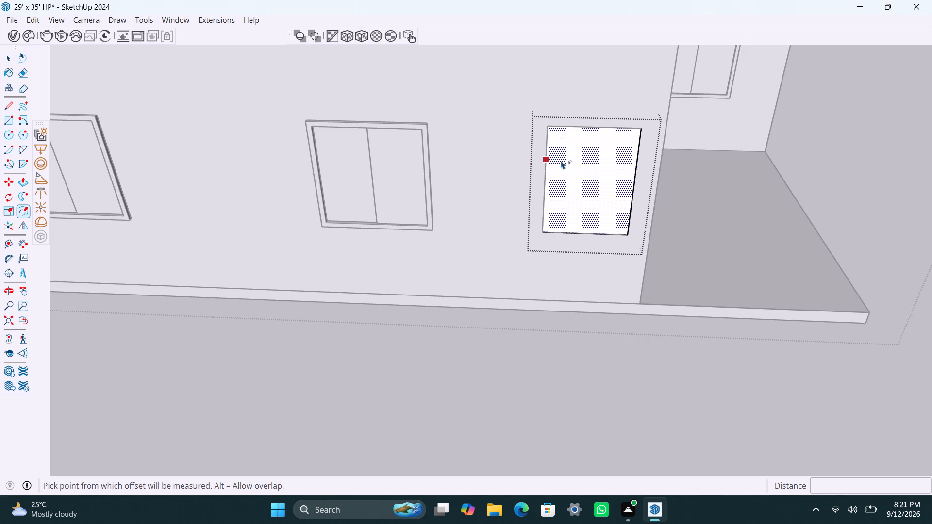
text(2")
key(Return)
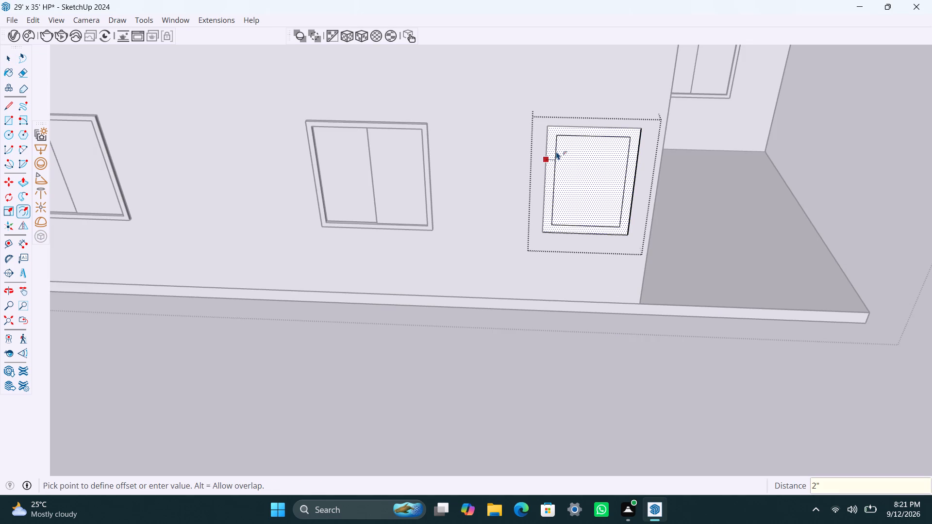
key(space)
click(587, 201)
key(Delete)
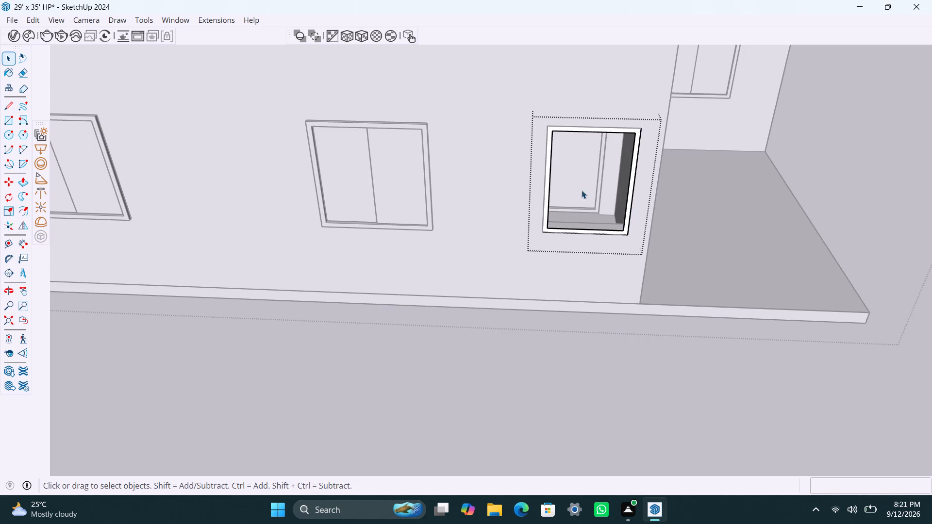
Extrude the window frame face 1.5" into the wall opening with Push/Pull.
scroll(568, 222, up, 10)
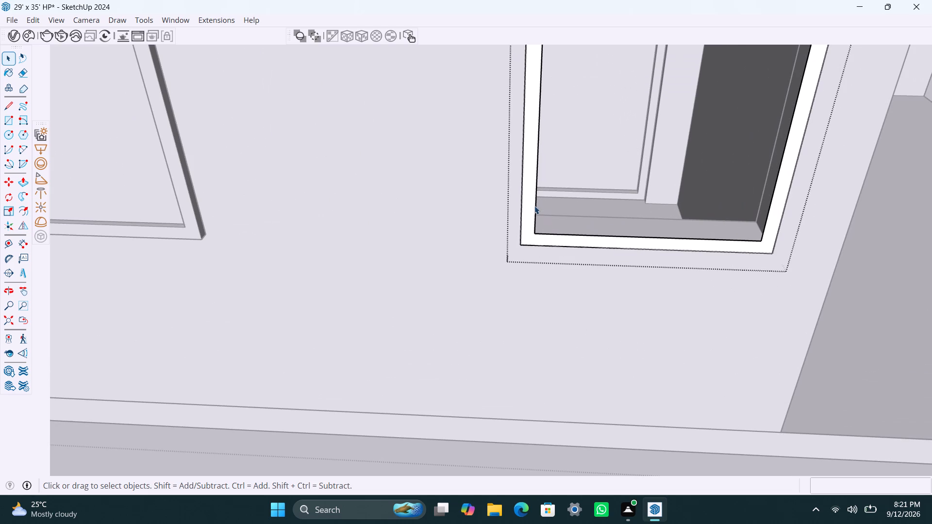
click(532, 200)
key(p)
click(531, 199)
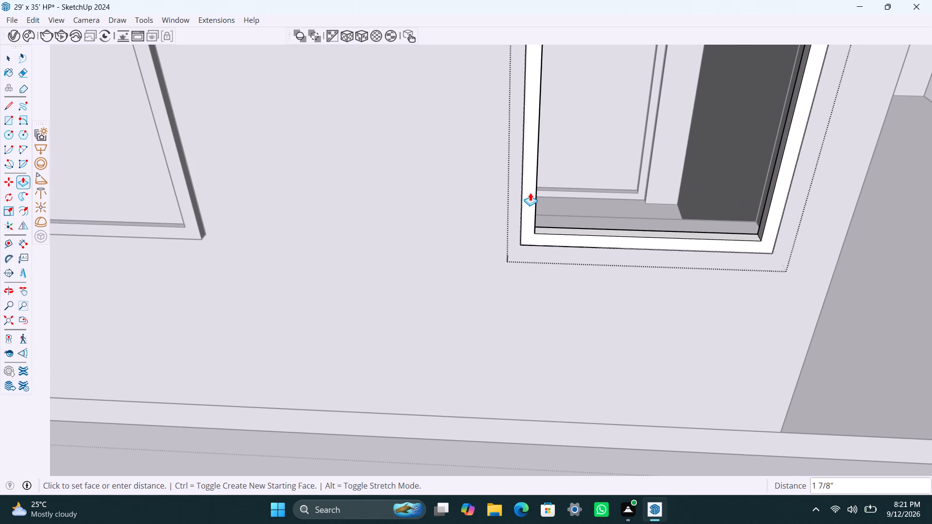
text(1.5")
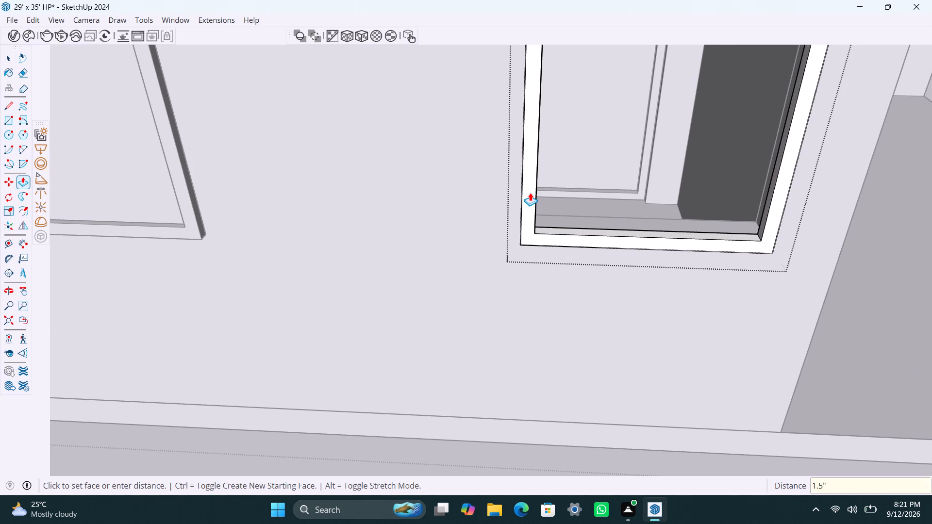
key(Return)
key(space)
Extrude the frame's front face another 1.5" outward from the wall.
click(535, 184)
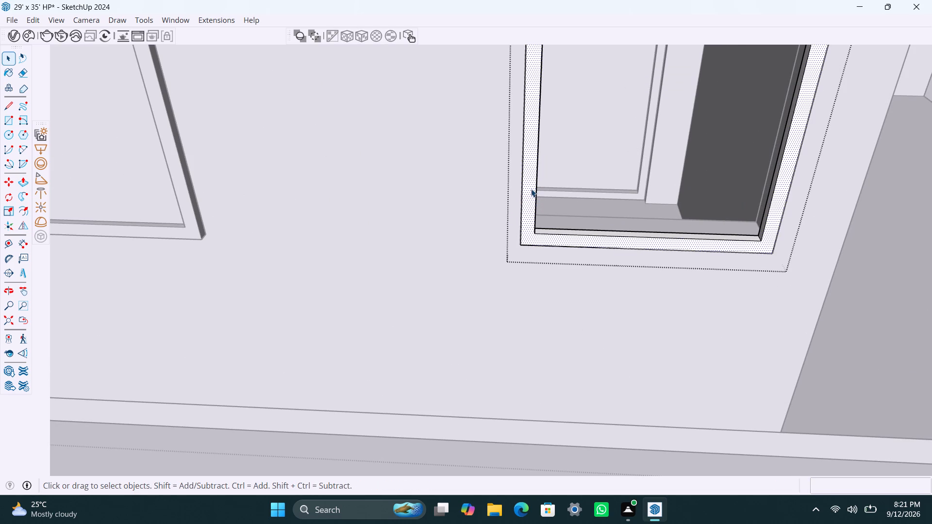
key(p)
click(529, 192)
text(1.5")
key(Return)
key(space)
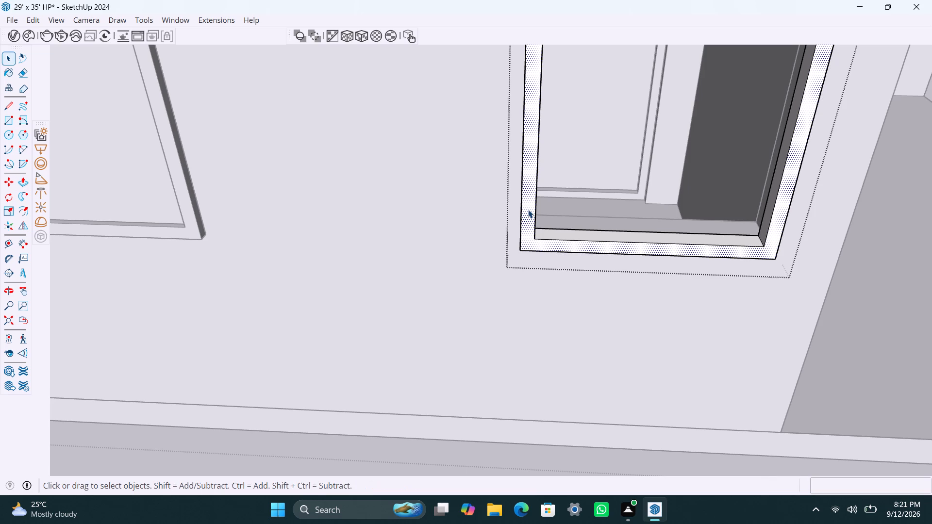
Draw a rectangle from the frame's inner upper-left corner to the bottom edge's midpoint, and delete the face filling the right half.
scroll(535, 300, down, 6)
middle_drag(542, 237, 513, 217)
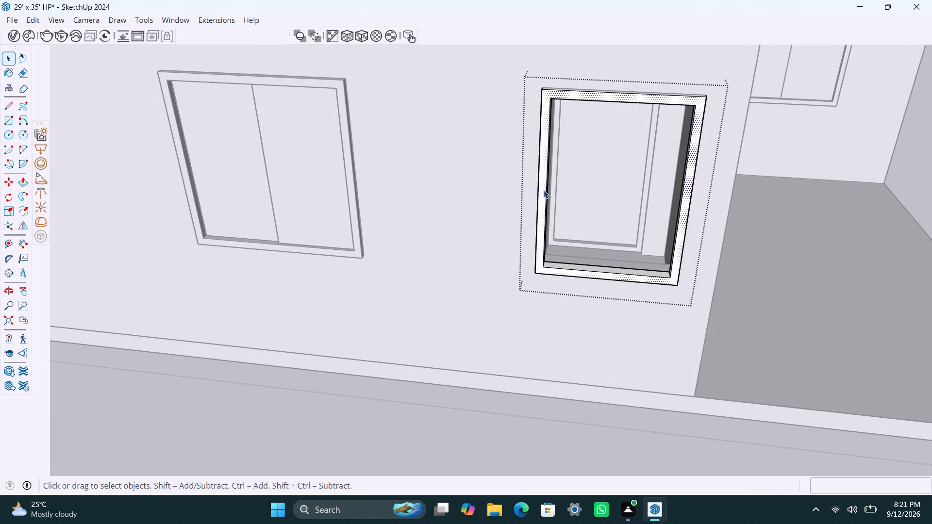
key(r)
drag(556, 101, 564, 104)
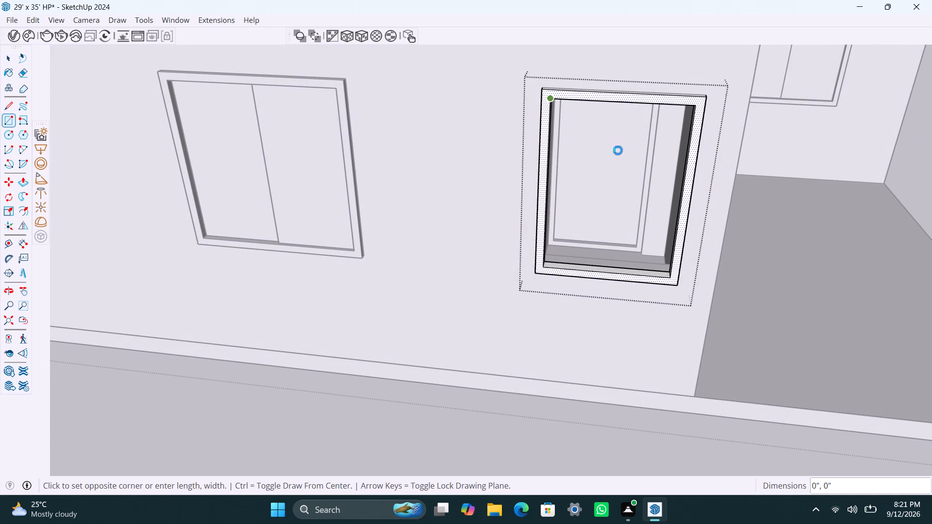
click(608, 271)
key(space)
click(618, 238)
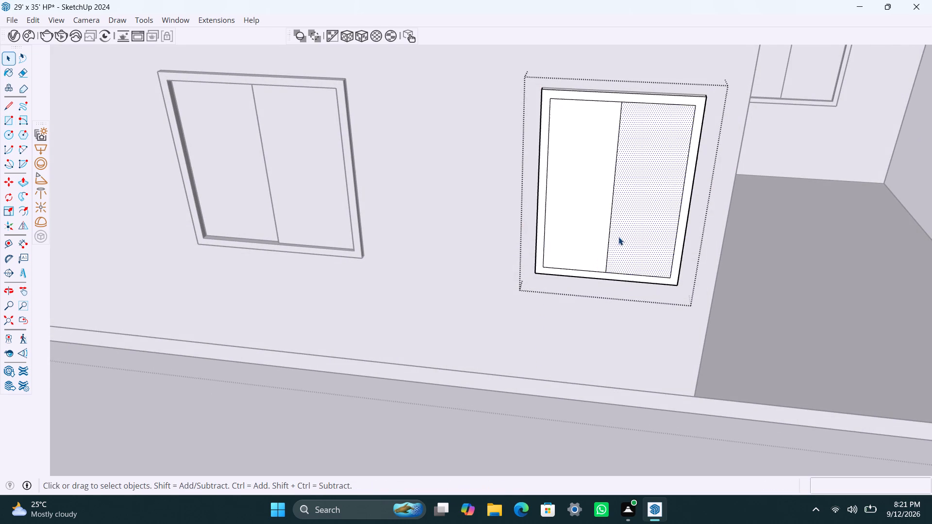
key(Delete)
Make the left-half pane face and its edges a separate group inside the window group.
double_click(588, 229)
right_click(588, 227)
triple_click(591, 212)
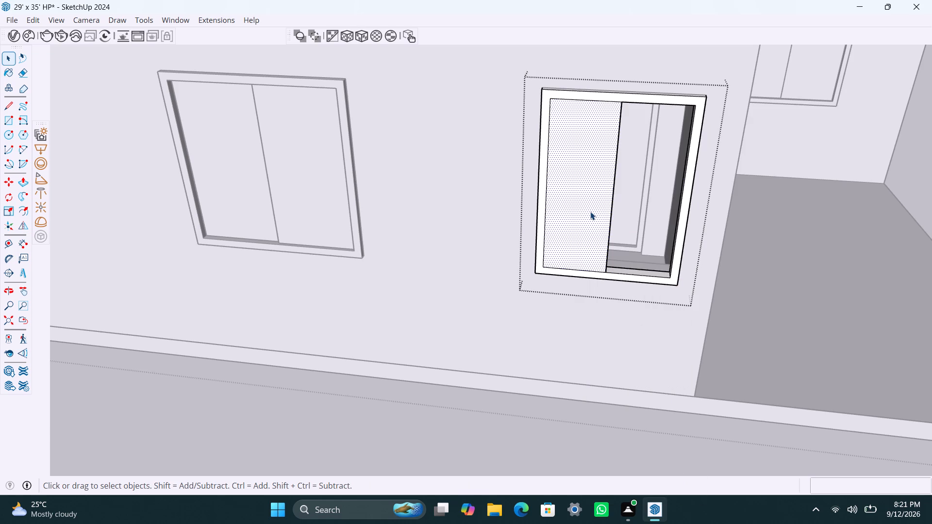
right_click(590, 212)
click(659, 328)
Extrude the pane face 8 mm inside its group and return to the window group.
triple_click(576, 219)
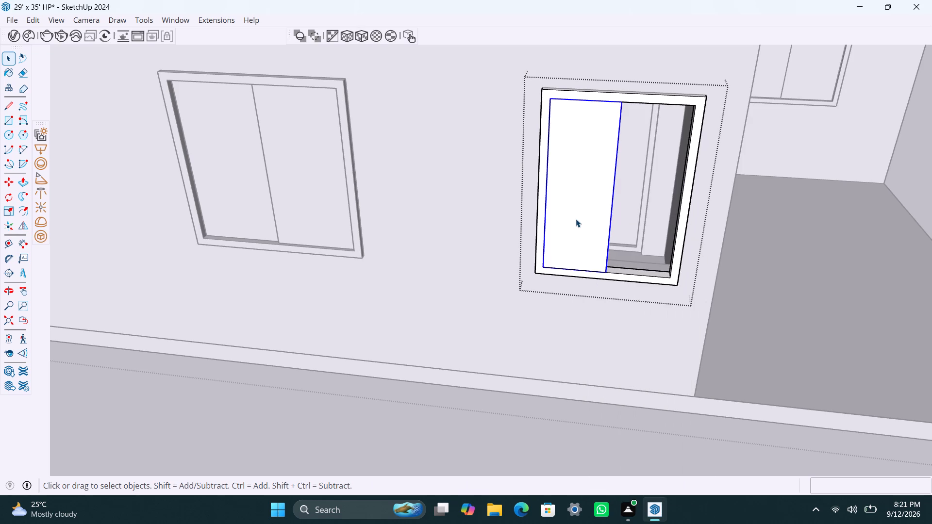
scroll(588, 219, up, 2)
key(p)
click(594, 229)
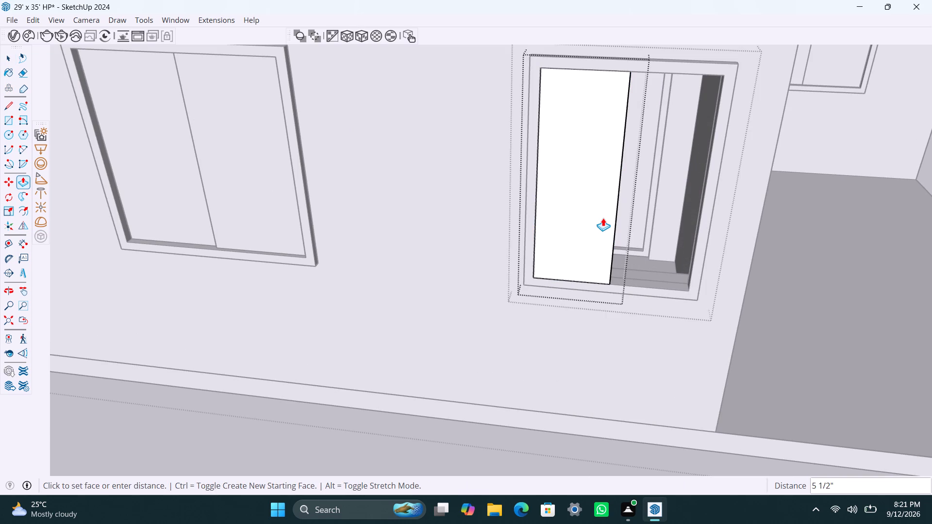
text(8mm)
key(Return)
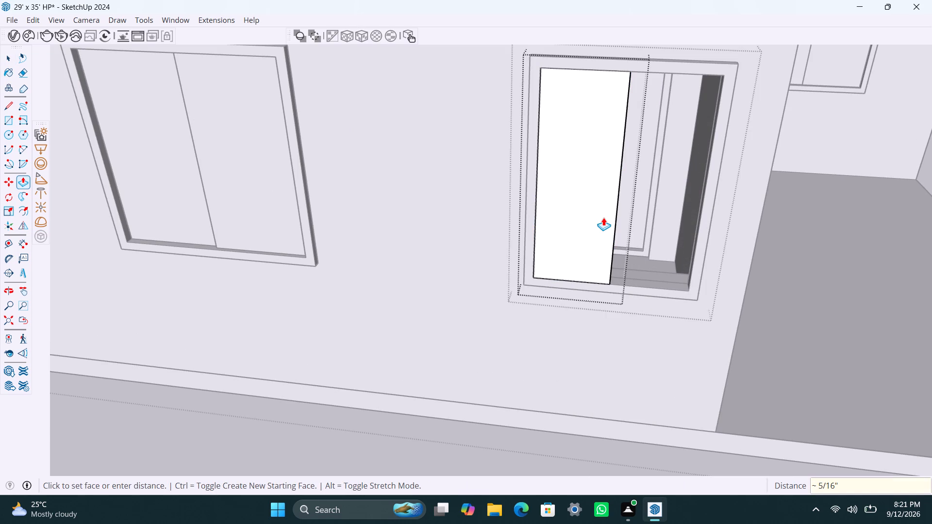
key(space)
click(816, 367)
Move the pane by its bottom corner from the frame's front face back partway into the frame's depth.
scroll(574, 251, up, 3)
middle_drag(623, 261, 594, 280)
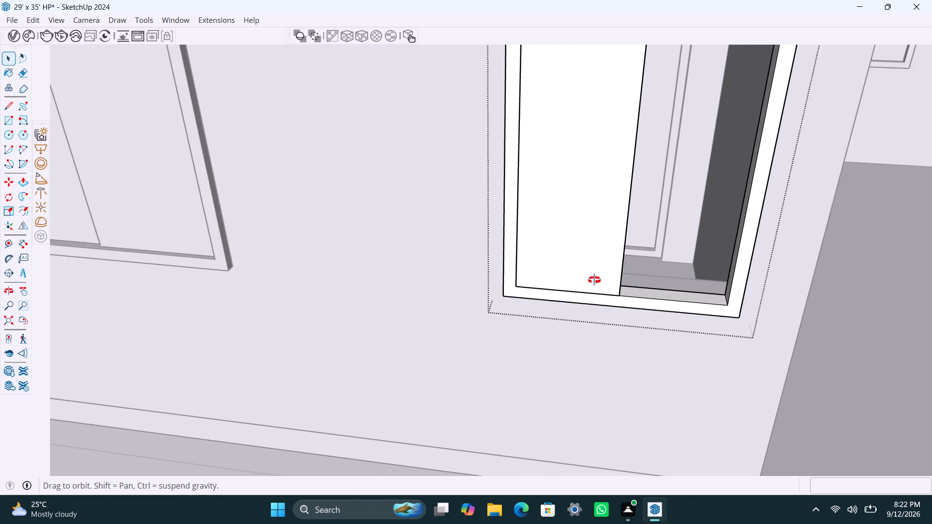
middle_drag(594, 280, 473, 294)
scroll(608, 331, up, 10)
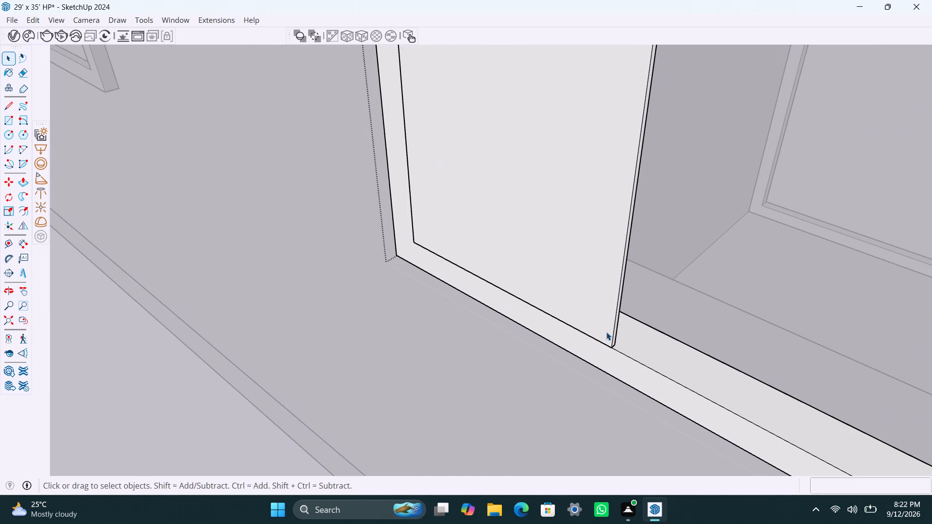
click(606, 332)
scroll(613, 334, up, 2)
key(m)
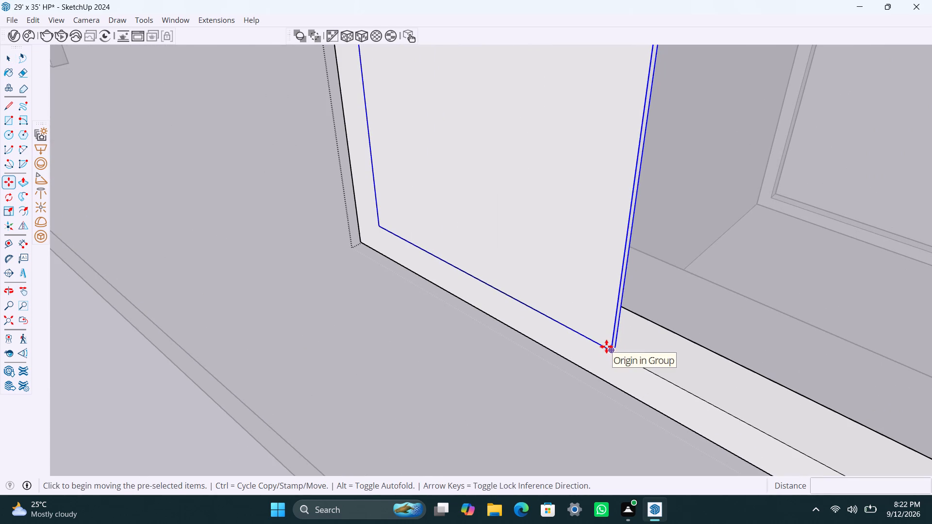
click(606, 346)
click(628, 338)
scroll(608, 319, down, 7)
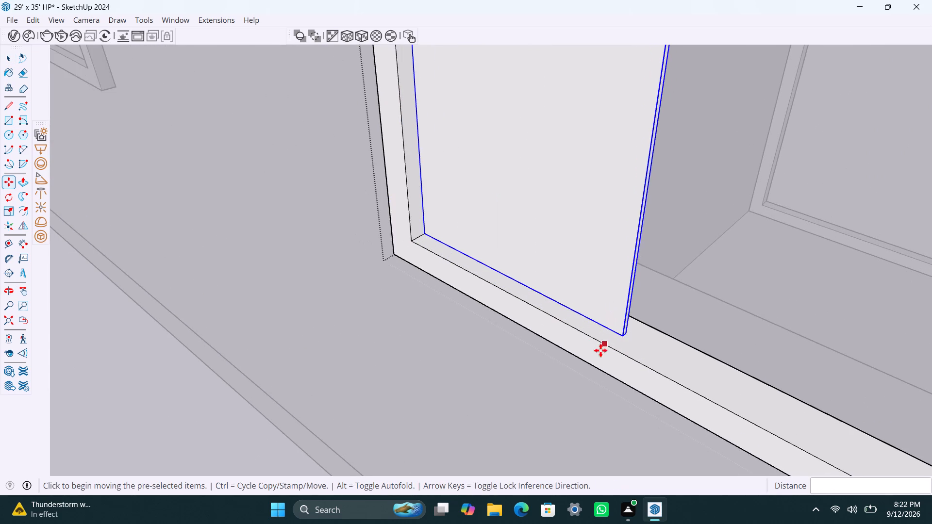
scroll(600, 350, down, 13)
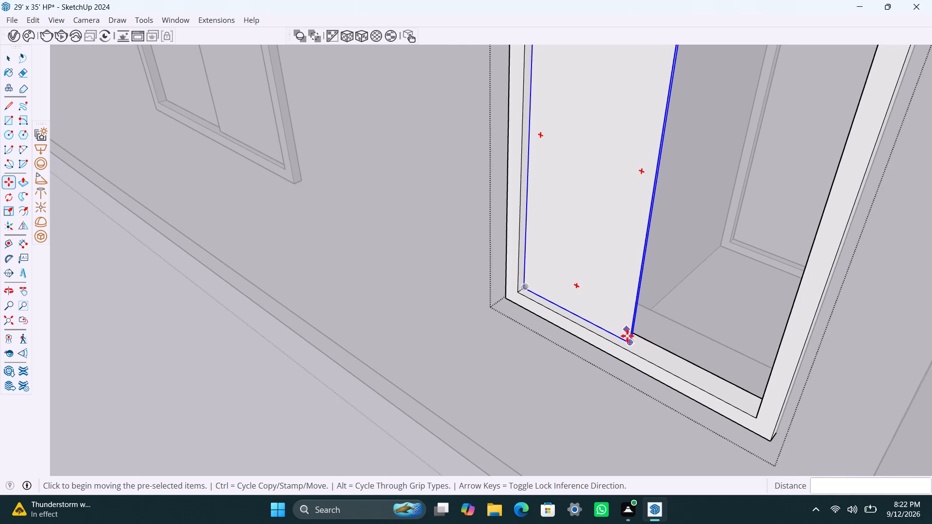
Copy the pane from its bottom corner to the frame's opposite inner bottom corner to fill the right half.
key(m)
click(629, 341)
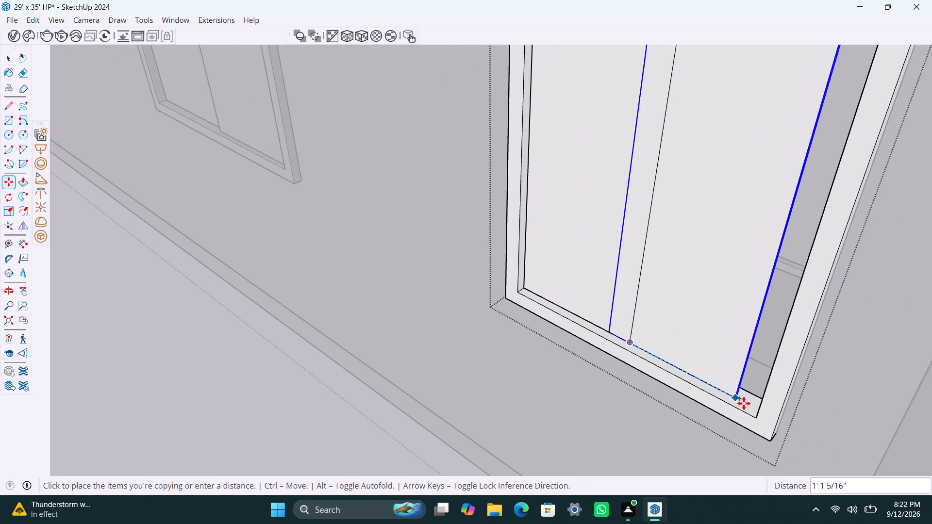
click(758, 413)
scroll(641, 357, up, 3)
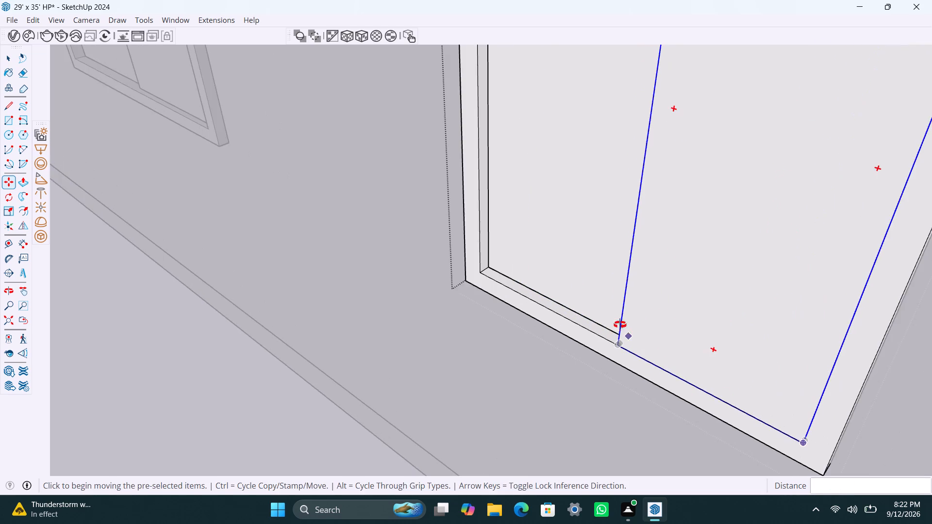
Move the copied pane about 15/16" back into the frame so its corner meets the first pane, and leave the window group.
middle_drag(618, 326, 899, 348)
scroll(650, 256, up, 11)
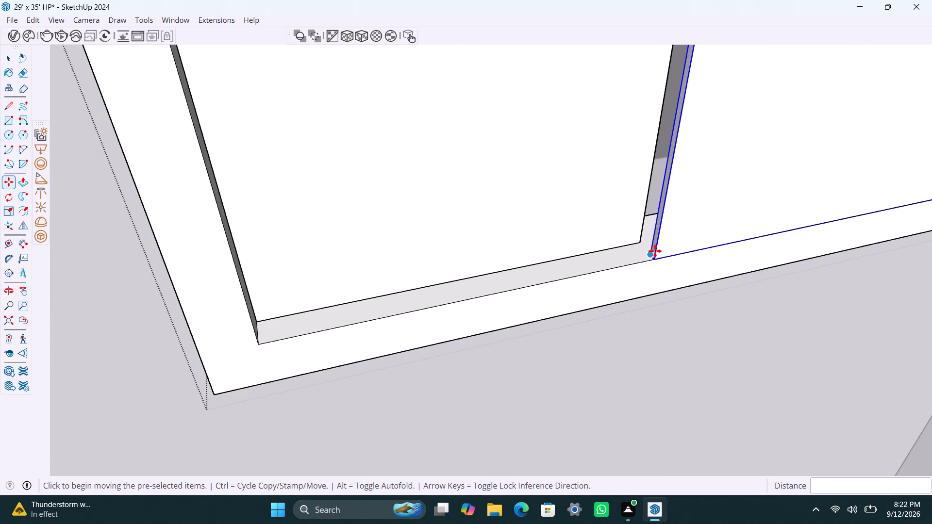
scroll(655, 251, up, 4)
click(650, 251)
click(630, 233)
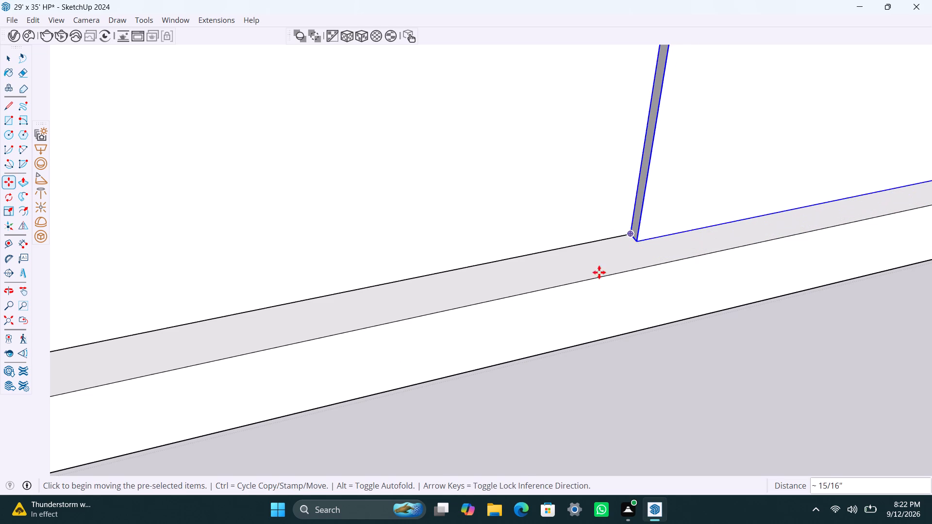
scroll(593, 281, down, 20)
scroll(593, 281, down, 20)
scroll(593, 281, down, 2)
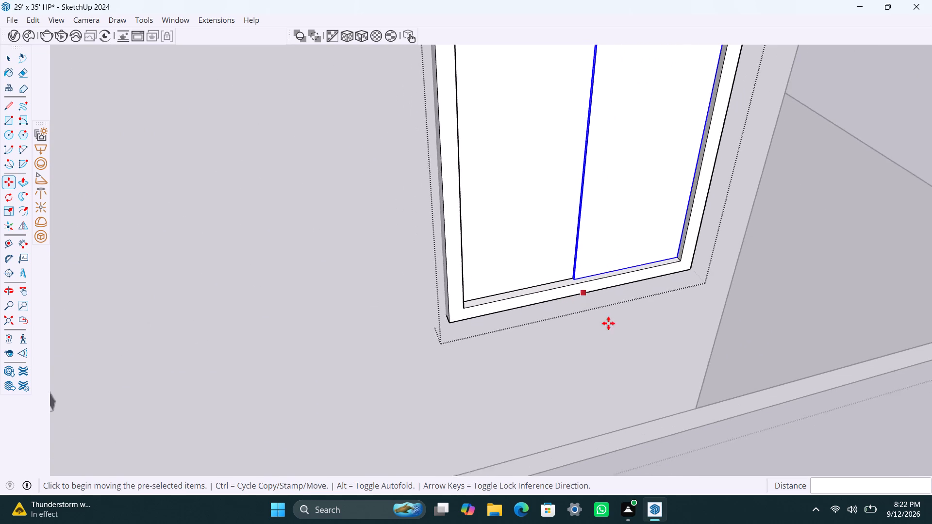
scroll(608, 323, down, 20)
key(space)
click(790, 207)
scroll(760, 236, down, 4)
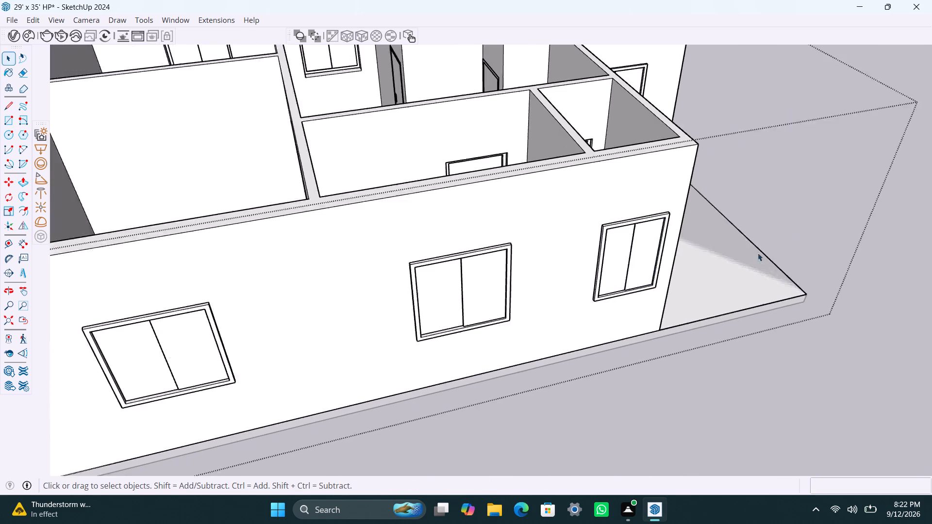
Examine the house from the front, the side and above to check the doors and windows in the walls.
middle_drag(744, 258, 222, 265)
scroll(492, 246, down, 5)
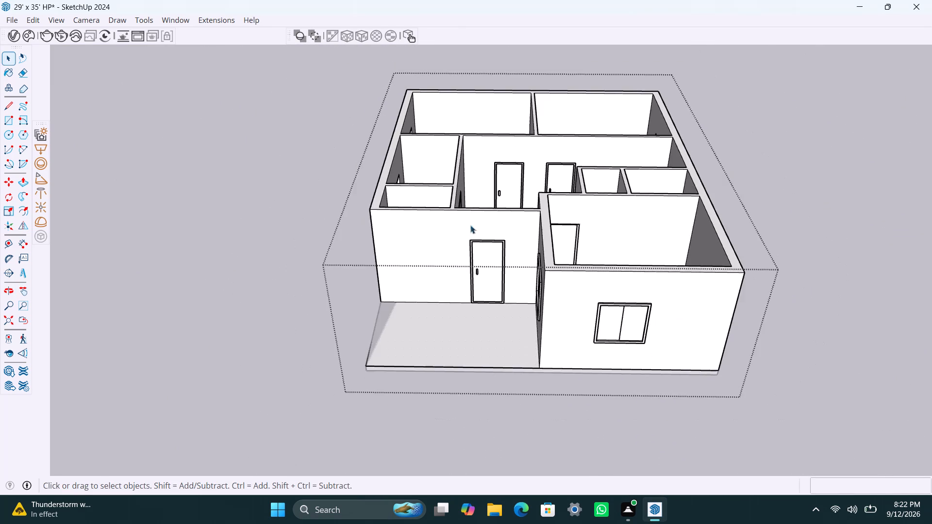
middle_drag(453, 200, 377, 362)
scroll(467, 249, up, 3)
scroll(573, 278, down, 3)
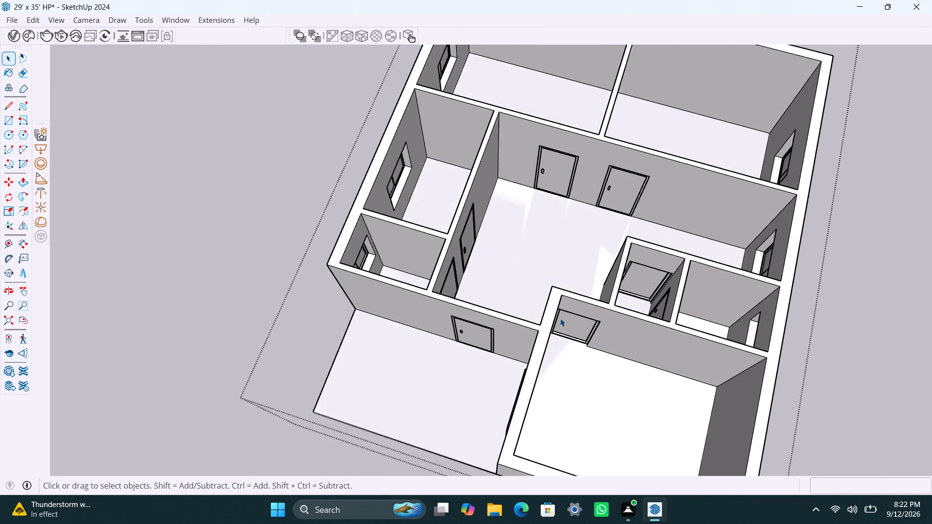
scroll(560, 318, down, 2)
middle_drag(582, 327, 645, 169)
scroll(690, 299, up, 3)
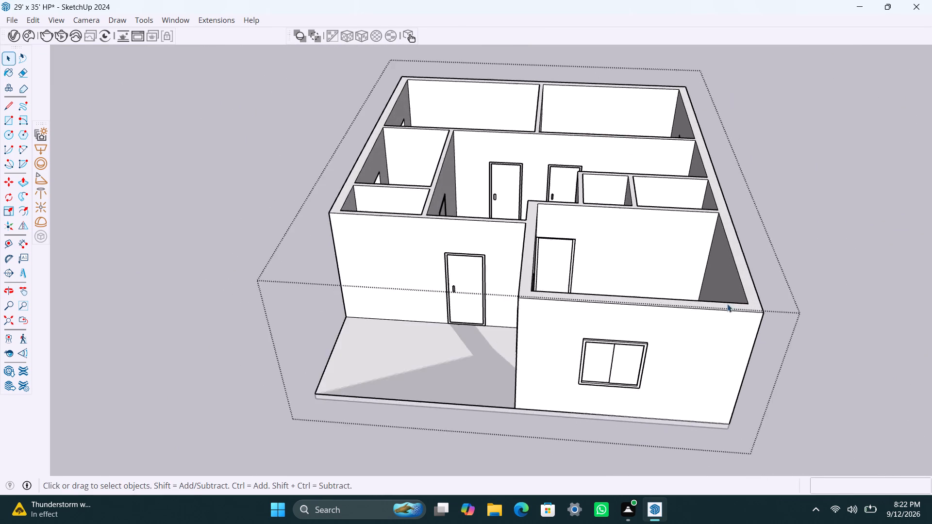
middle_drag(737, 304, 493, 250)
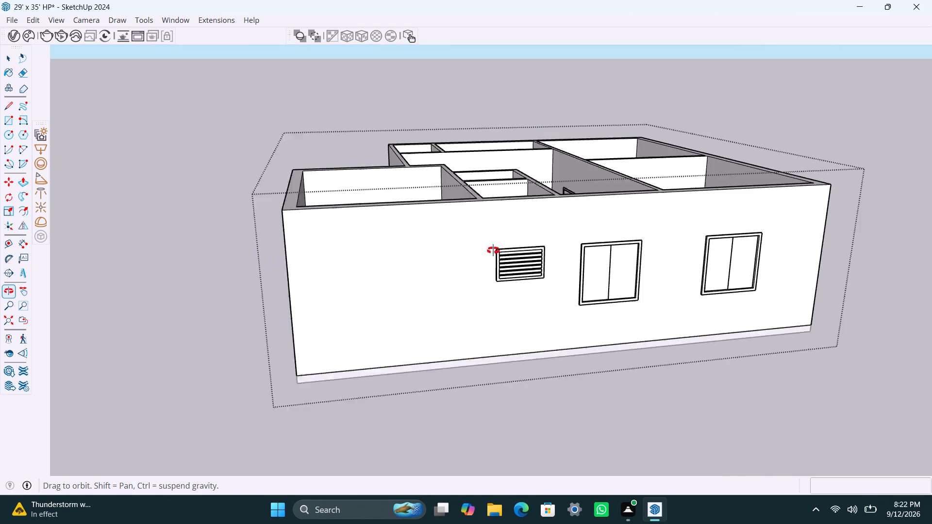
middle_drag(493, 250, 794, 267)
scroll(643, 227, up, 2)
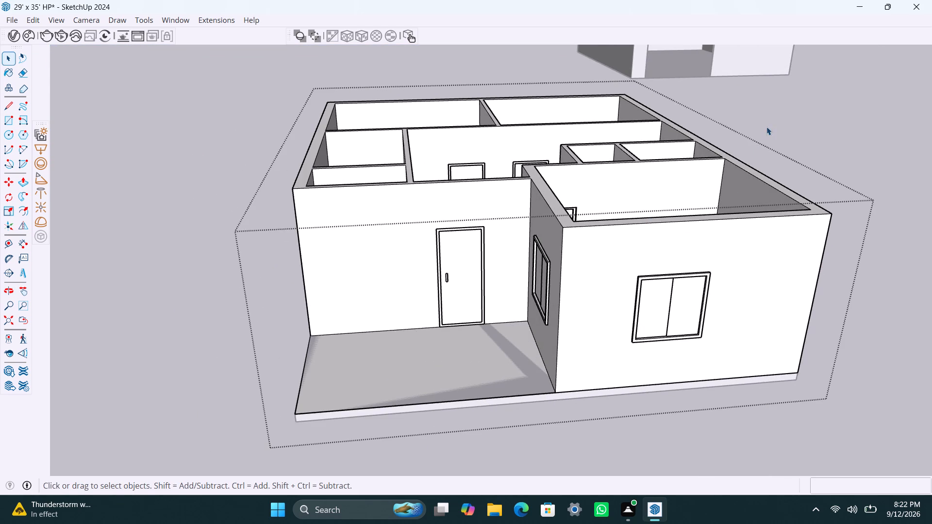
scroll(687, 221, down, 4)
middle_drag(596, 275, 544, 311)
click(710, 207)
click(770, 195)
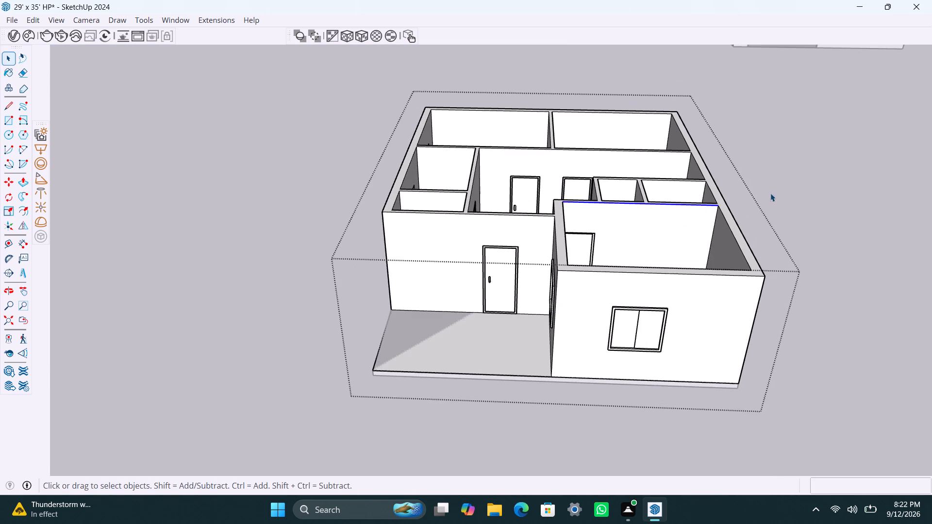
Move the parapet roof and boundary wall from the boundary wall's front bottom corner to roughly over the house.
scroll(685, 230, down, 3)
scroll(752, 110, down, 3)
middle_drag(747, 146, 724, 183)
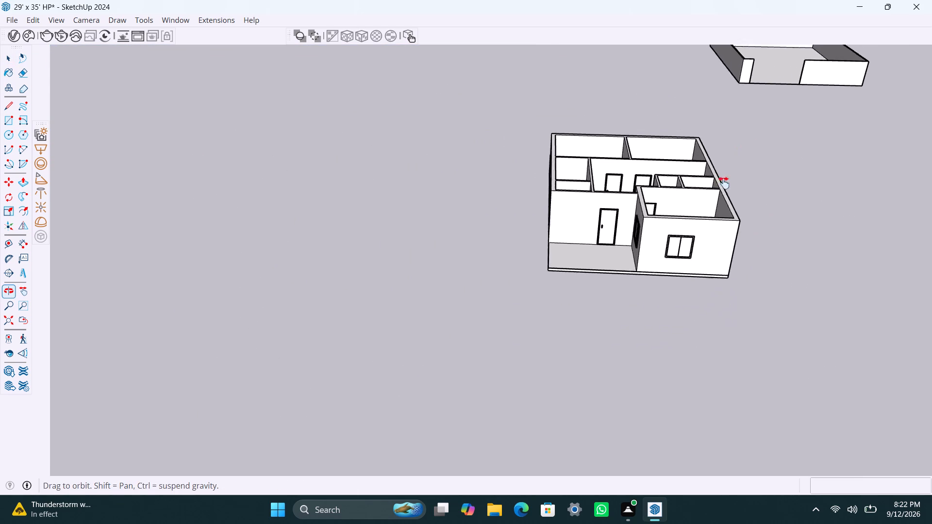
middle_drag(724, 183, 709, 235)
click(720, 103)
shift+click(731, 73)
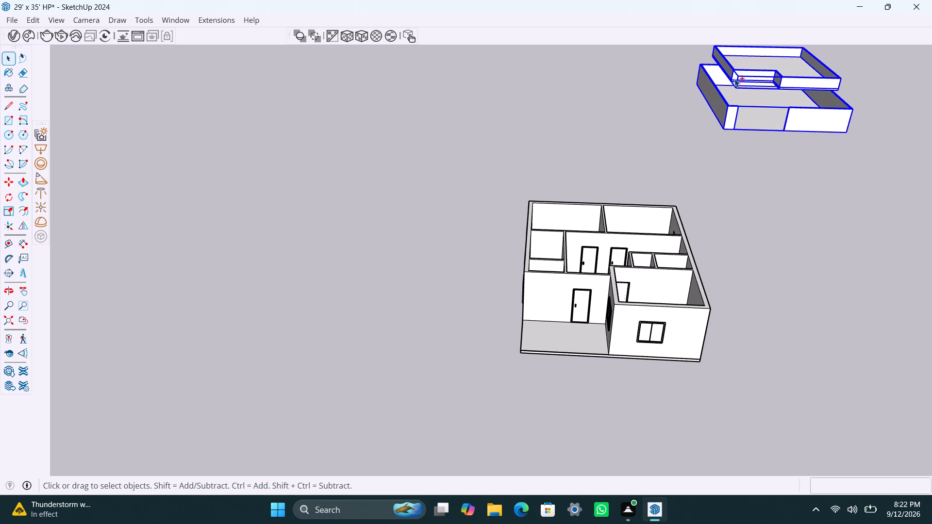
key(m)
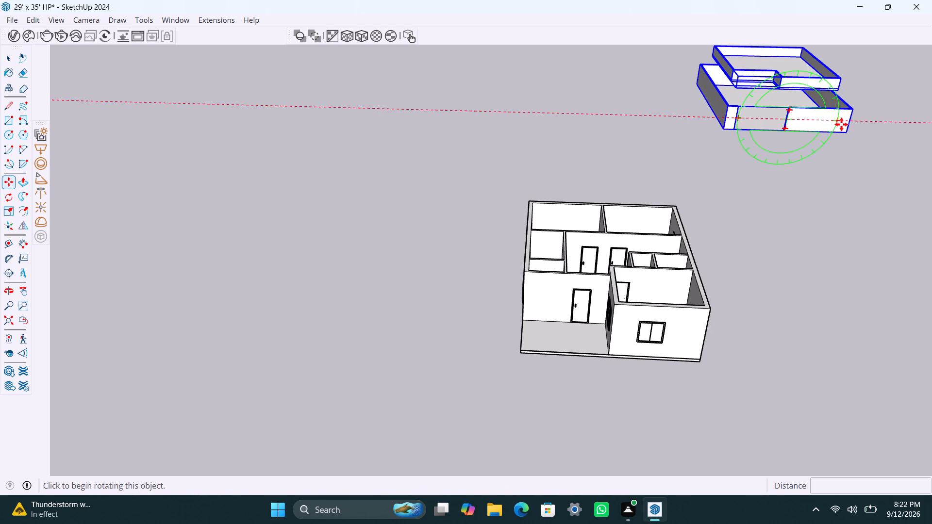
click(847, 131)
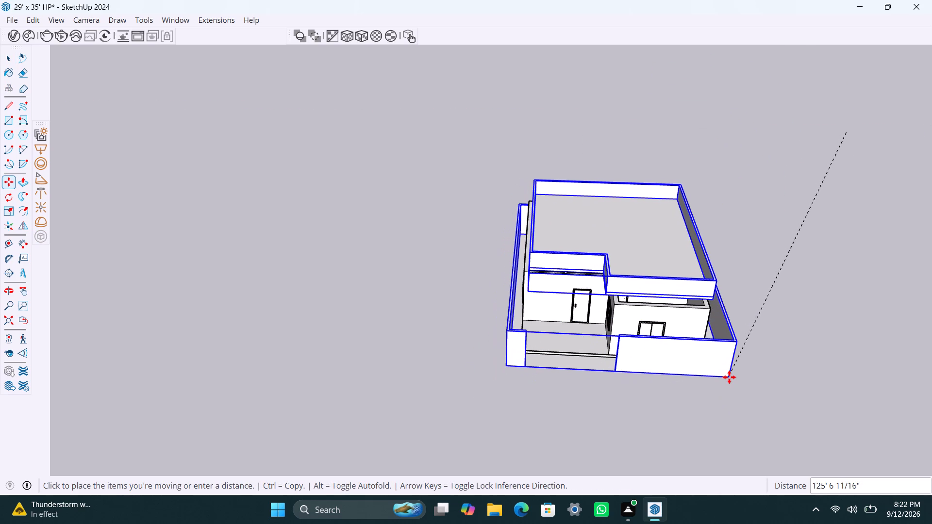
click(729, 383)
drag(729, 383, 708, 331)
Move the roof and boundary wall about 1' 3" so the slab's lower front corner meets the house's top front corner, and save the model.
scroll(706, 324, up, 9)
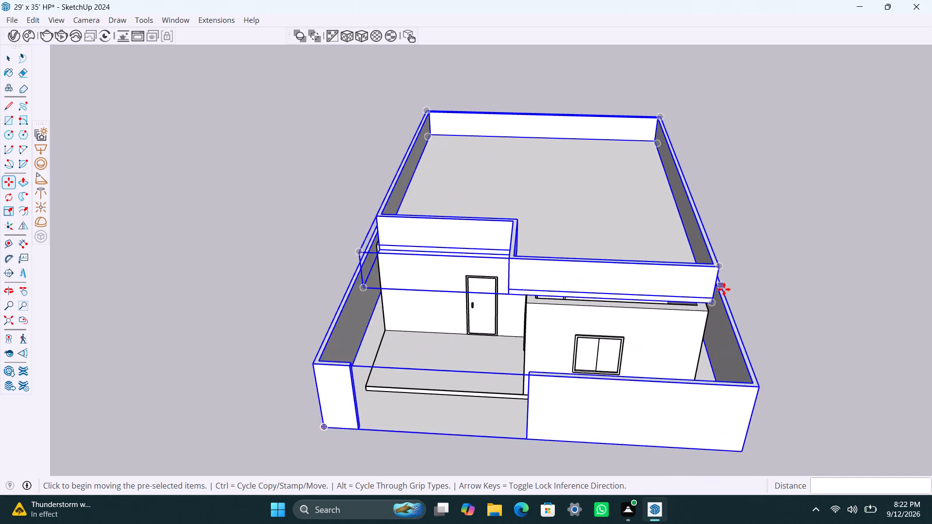
scroll(724, 289, up, 4)
drag(703, 307, 703, 317)
click(697, 327)
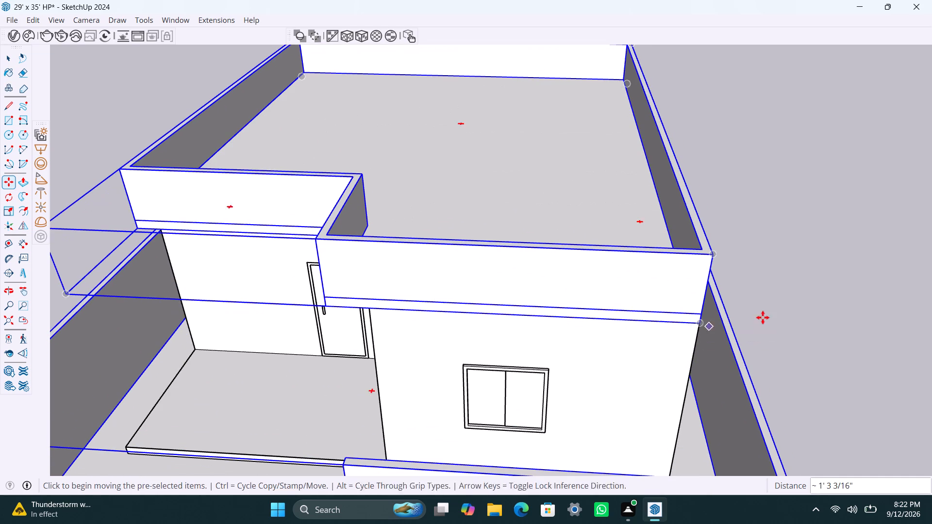
key(space)
click(779, 291)
key(ctrl+s)
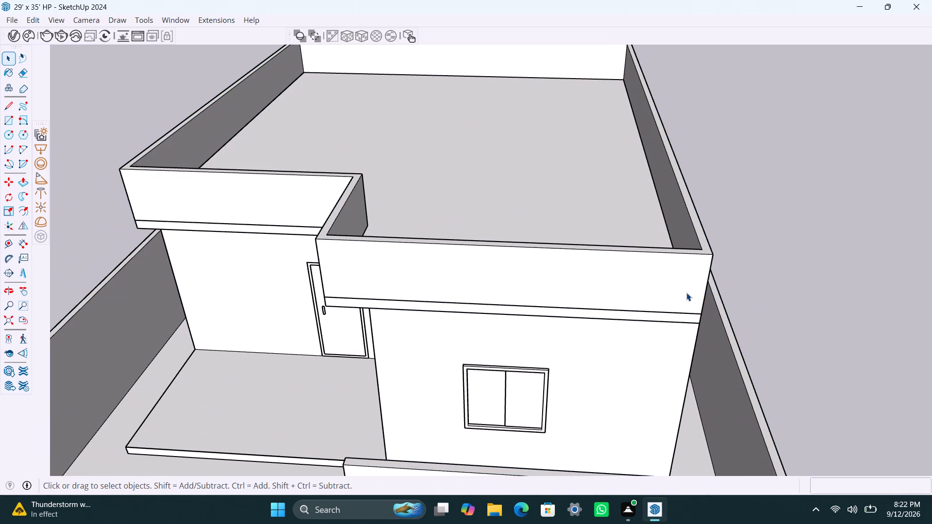
Examine the roofed house and its boundary wall from above and from the front.
key(space)
scroll(662, 278, down, 9)
shift+middle_drag(582, 313, 588, 273)
scroll(563, 159, down, 3)
shift+middle_drag(563, 165, 589, 258)
scroll(567, 227, up, 3)
middle_drag(569, 252, 550, 194)
scroll(601, 292, up, 2)
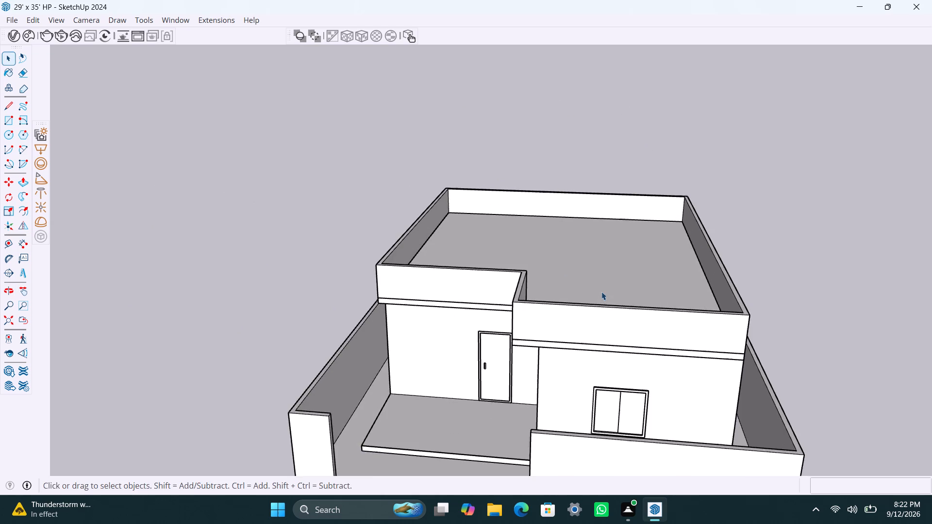
shift+middle_drag(614, 297, 563, 207)
scroll(588, 269, up, 1)
middle_drag(593, 286, 630, 280)
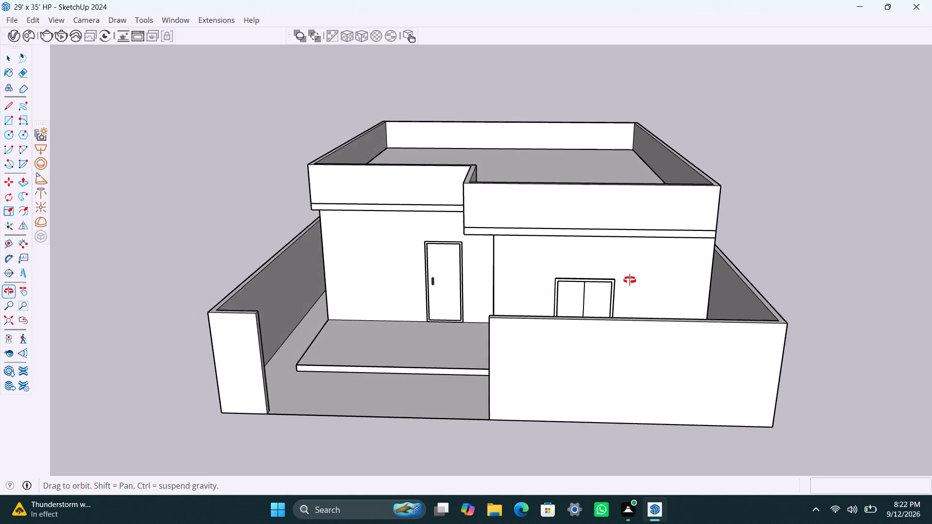
middle_drag(630, 280, 633, 295)
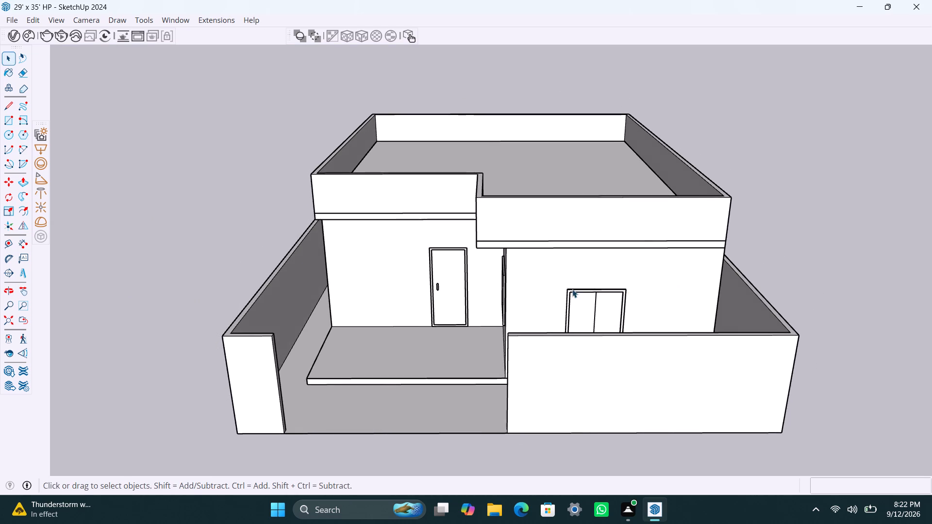
scroll(570, 286, up, 1)
shift+middle_drag(563, 266, 561, 251)
scroll(565, 251, up, 1)
shift+middle_click(571, 260)
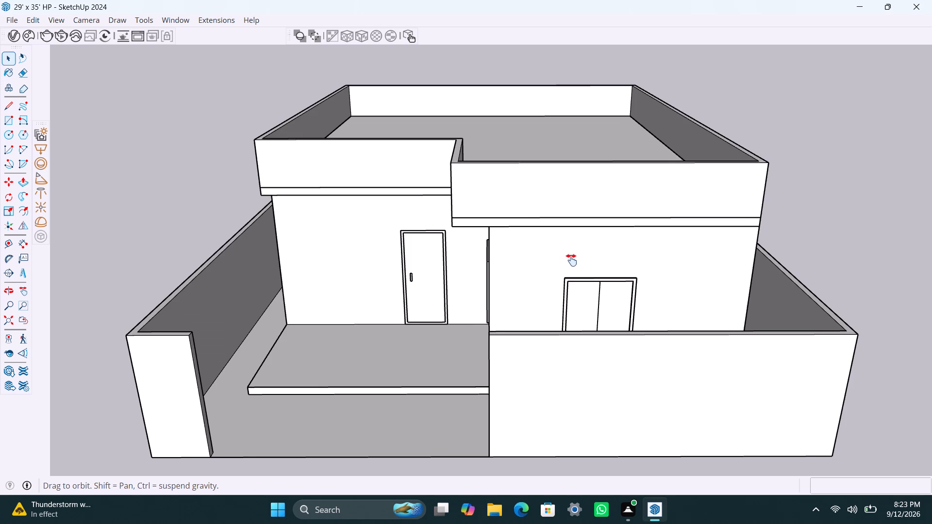
Save the house model.
key(ctrl+s)
key(space)
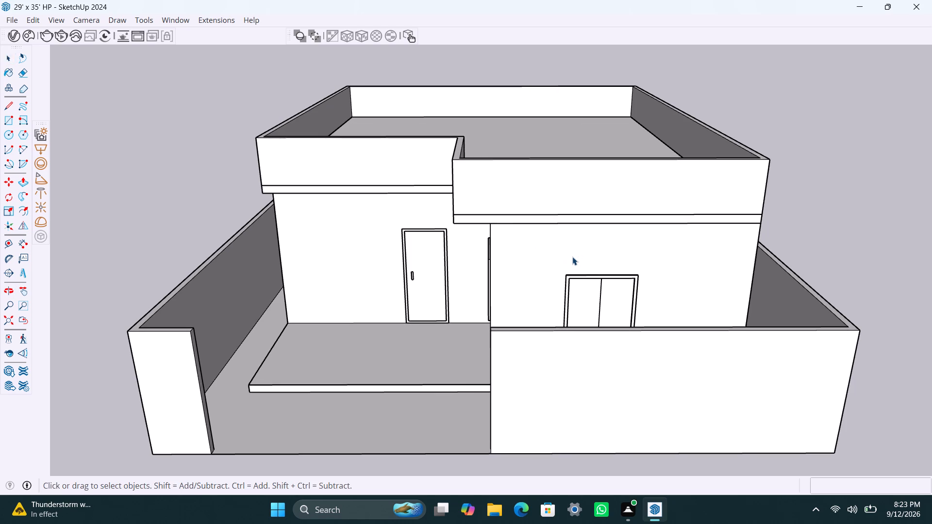
key(ctrl+s)
Examine the front facade of the house and boundary wall from lower viewing angles.
middle_drag(525, 294, 525, 293)
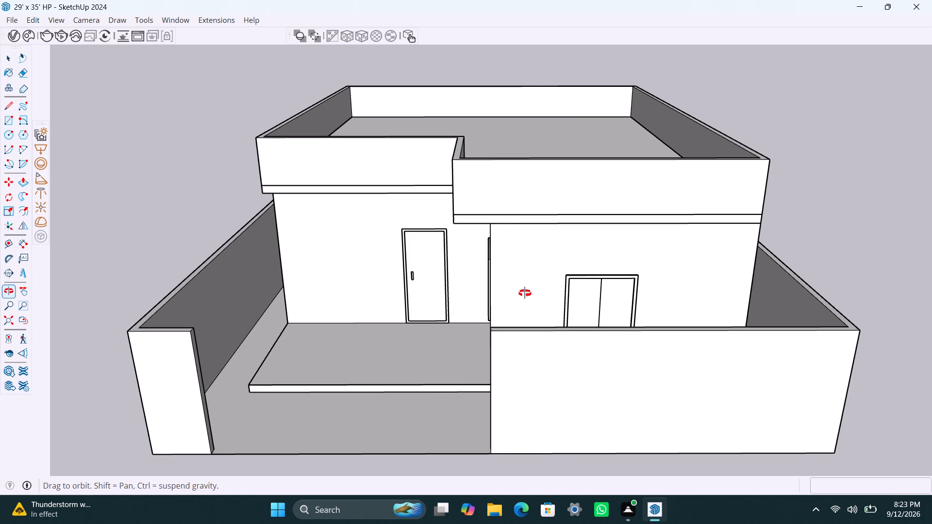
middle_drag(525, 293, 530, 257)
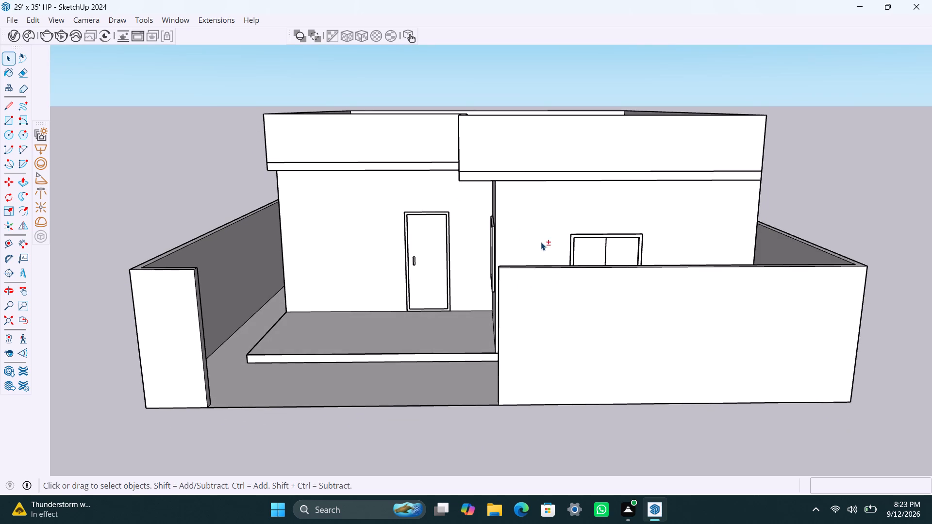
shift+middle_drag(541, 242, 538, 272)
scroll(545, 268, up, 1)
middle_drag(548, 266, 543, 266)
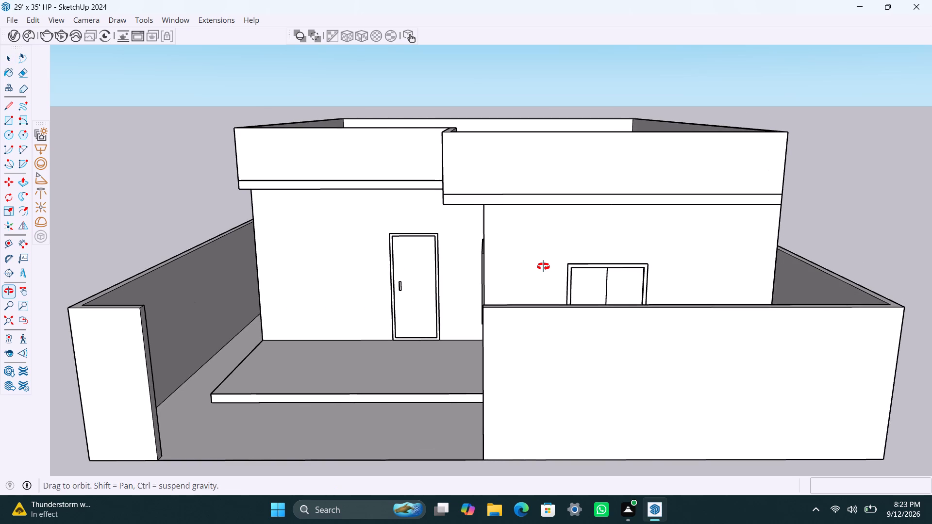
middle_drag(543, 266, 549, 262)
middle_drag(549, 262, 550, 261)
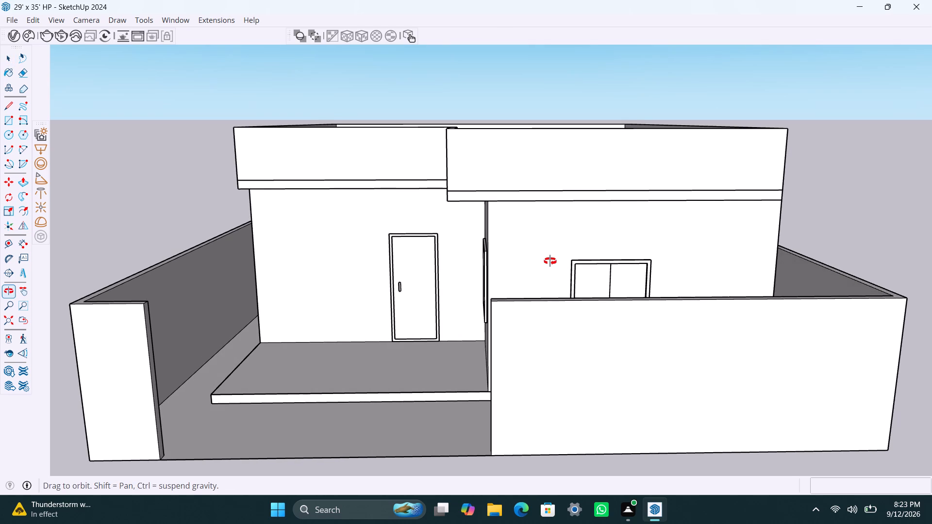
middle_drag(550, 261, 538, 270)
middle_drag(547, 266, 554, 265)
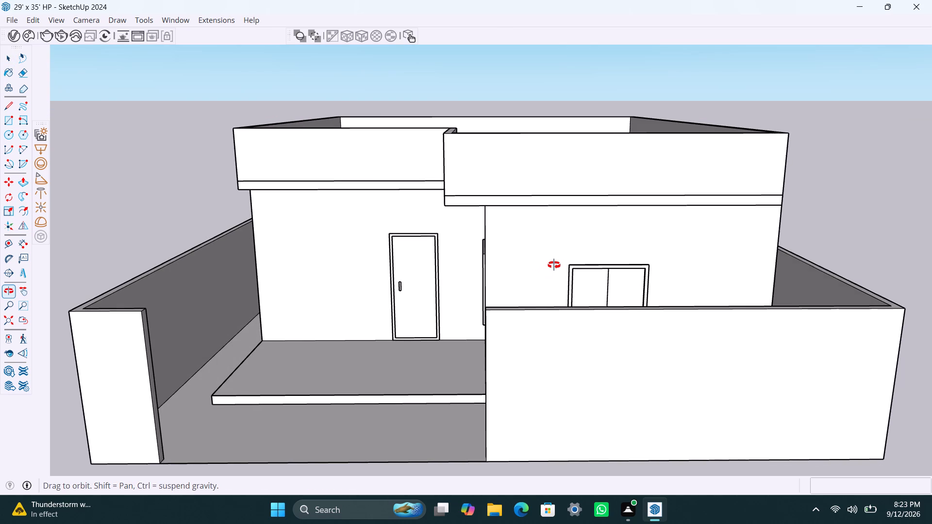
middle_drag(554, 265, 552, 263)
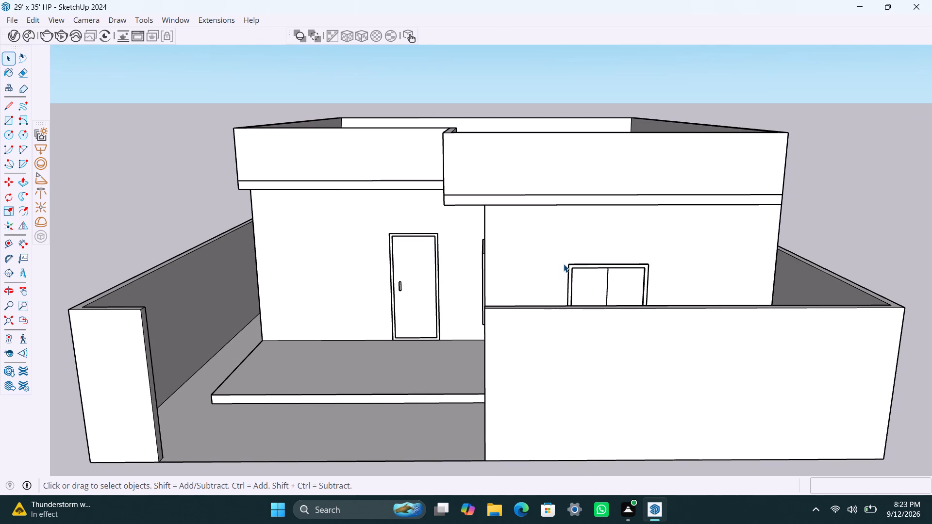
middle_click(564, 264)
scroll(563, 263, down, 1)
middle_drag(565, 263, 565, 256)
shift+middle_drag(570, 254, 572, 270)
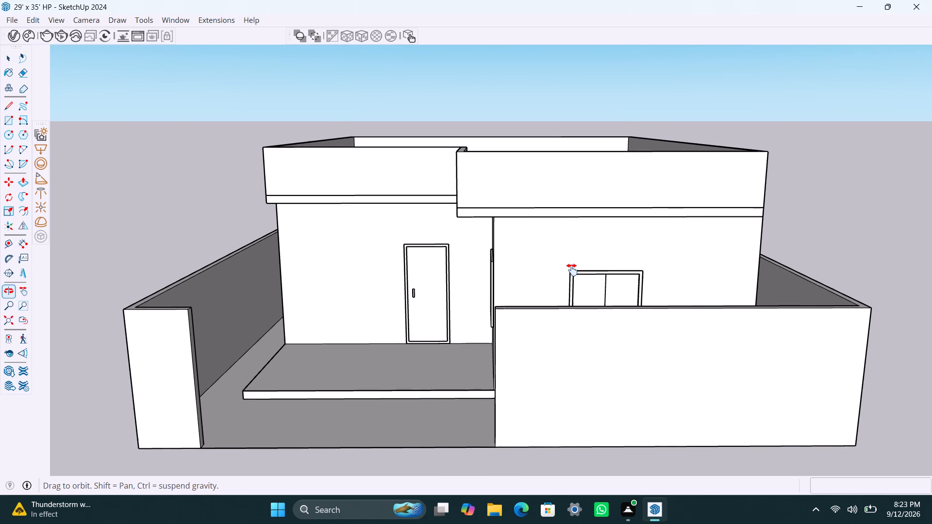
shift+middle_drag(572, 270, 570, 281)
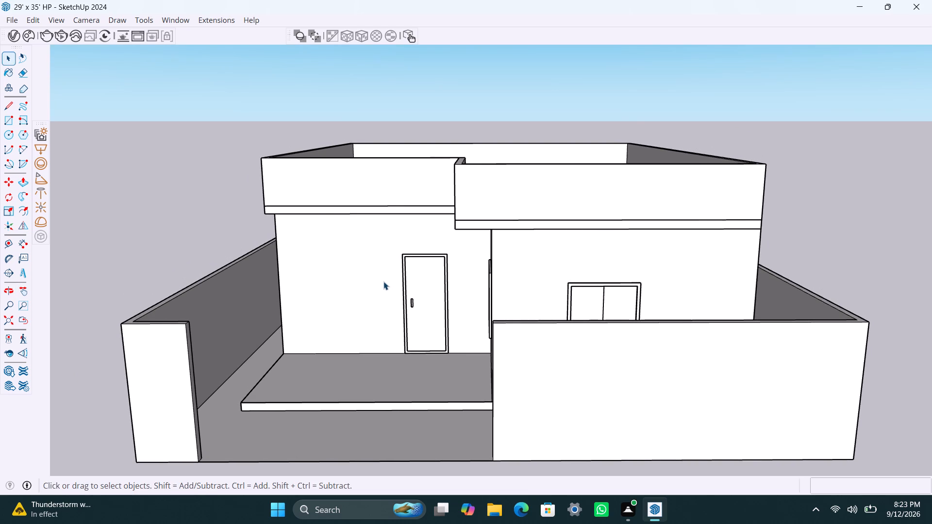
scroll(383, 281, down, 1)
Save the house model.
key(ctrl+s)
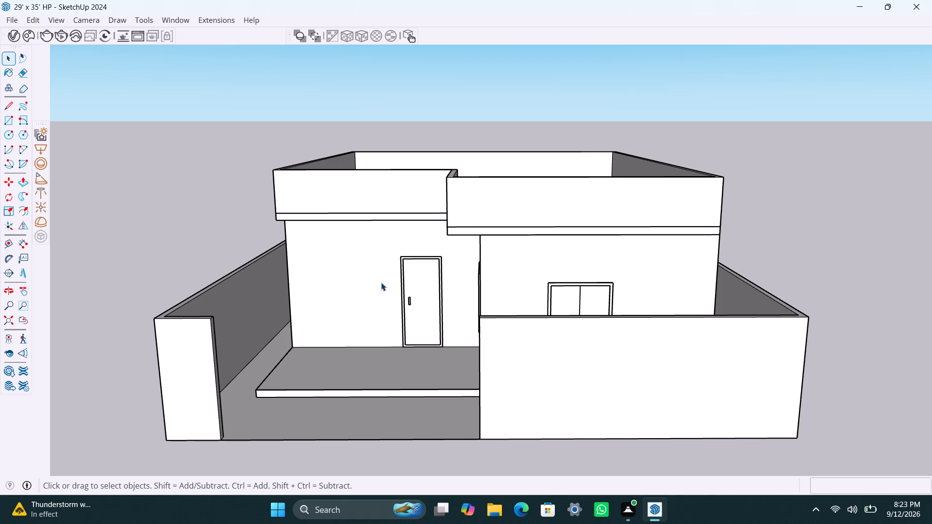
Open the Chaos Cosmos library and import the Grass C 200cm material from the Ground materials.
click(30, 32)
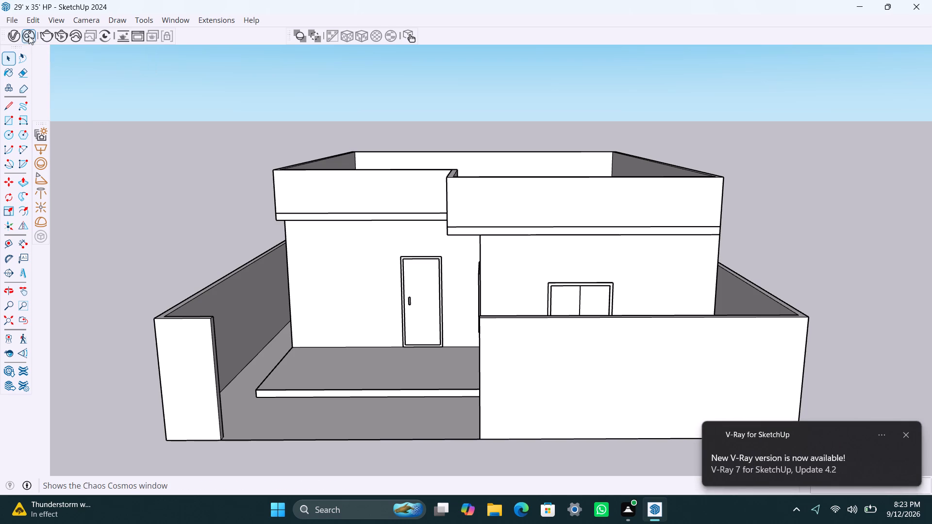
click(29, 36)
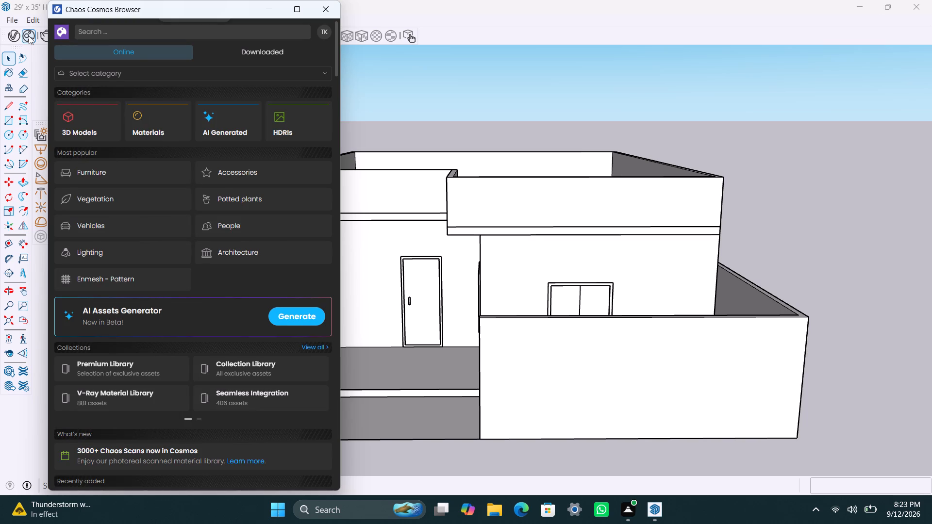
click(276, 74)
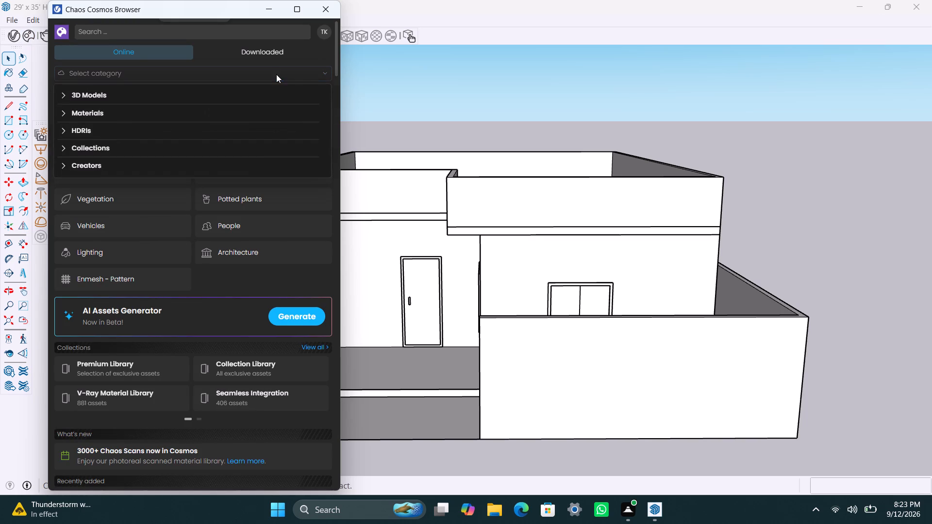
click(170, 117)
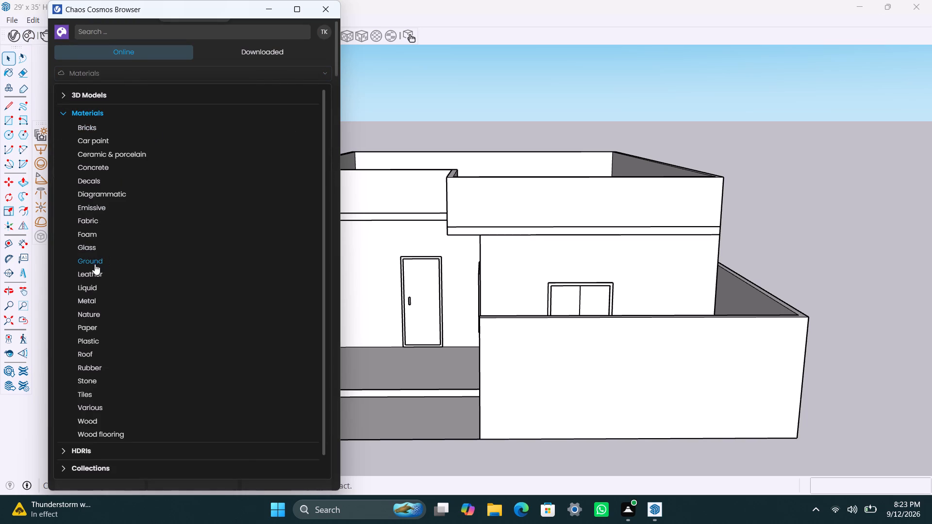
click(95, 264)
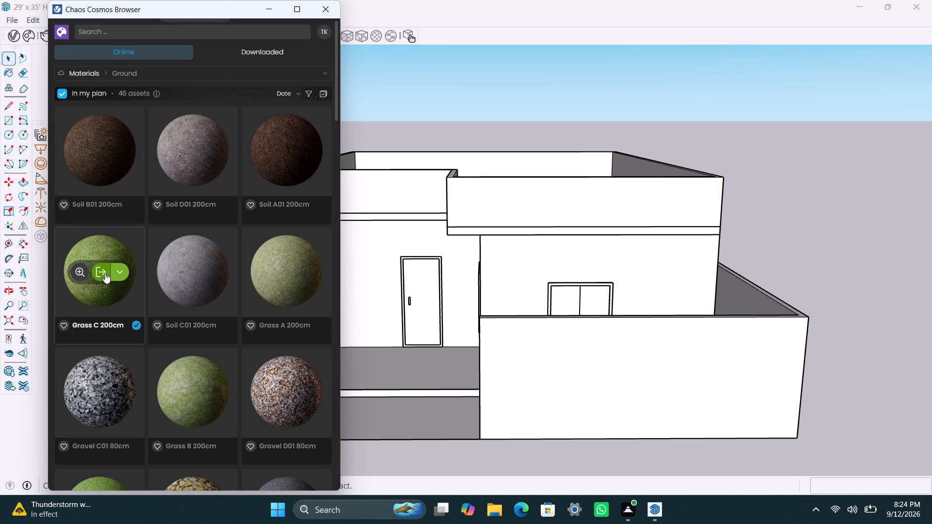
click(105, 273)
Import the Wenge Highgloss 300cm material from the online Wood materials in Chaos Cosmos.
click(281, 77)
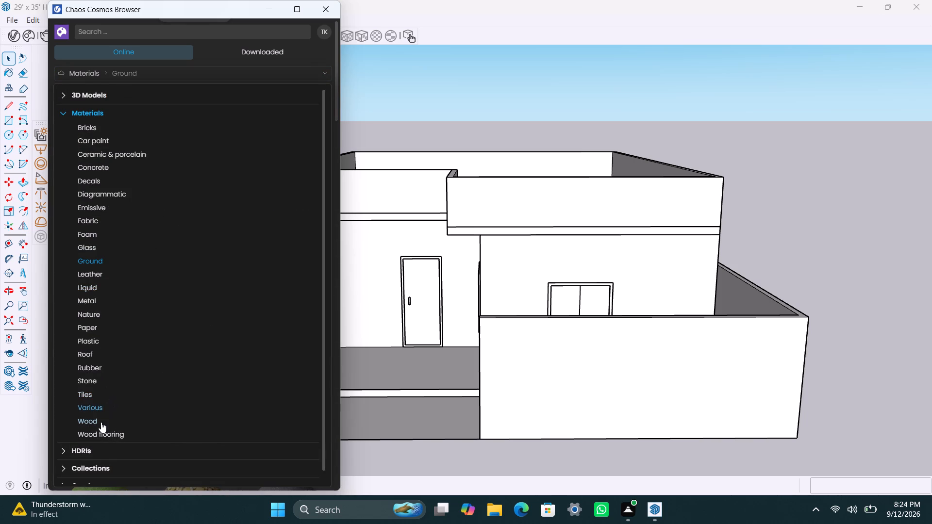
click(100, 426)
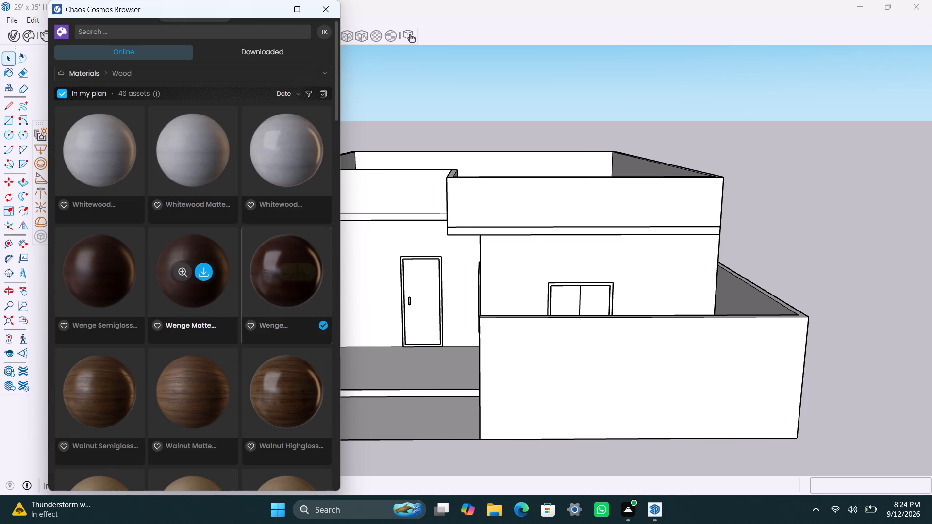
click(288, 282)
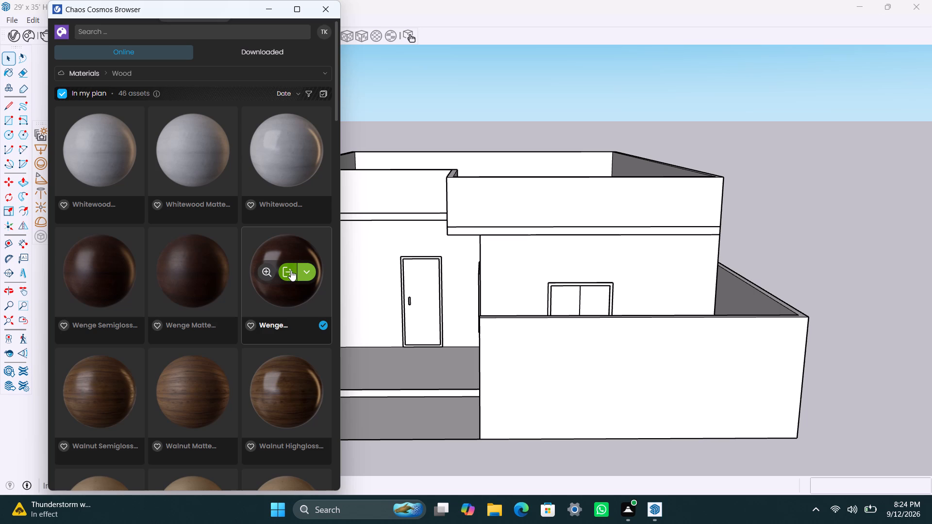
click(291, 271)
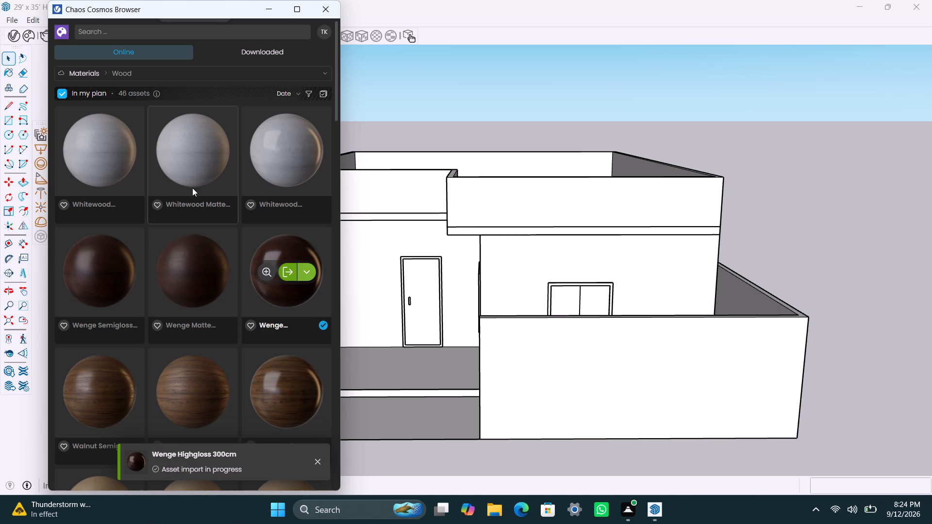
Download and import the Venetian Plaster Shadow 300cm material from the Stone materials, then switch to the downloaded assets and minimize the library.
click(316, 71)
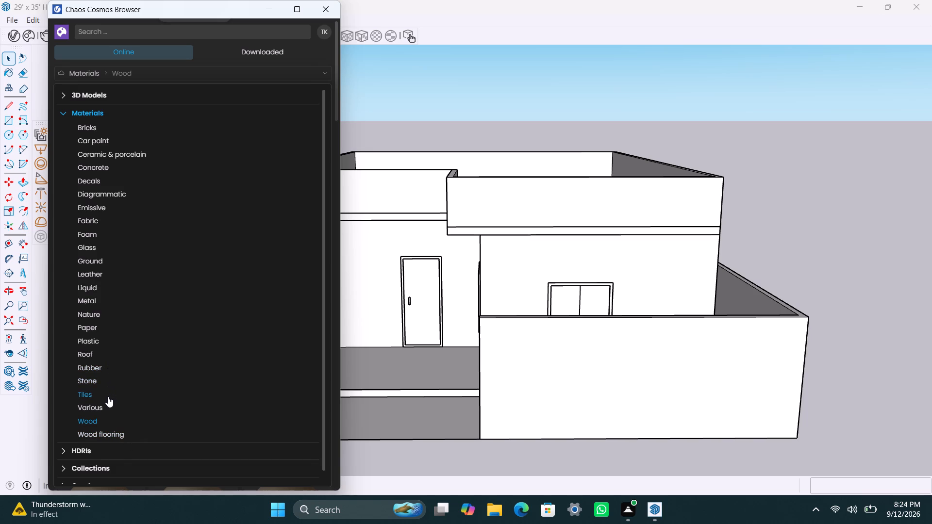
click(109, 382)
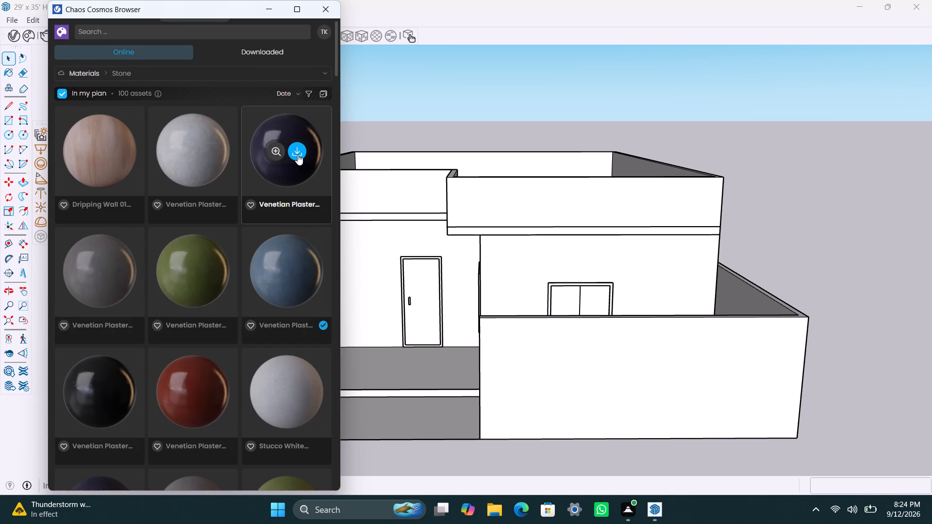
click(296, 154)
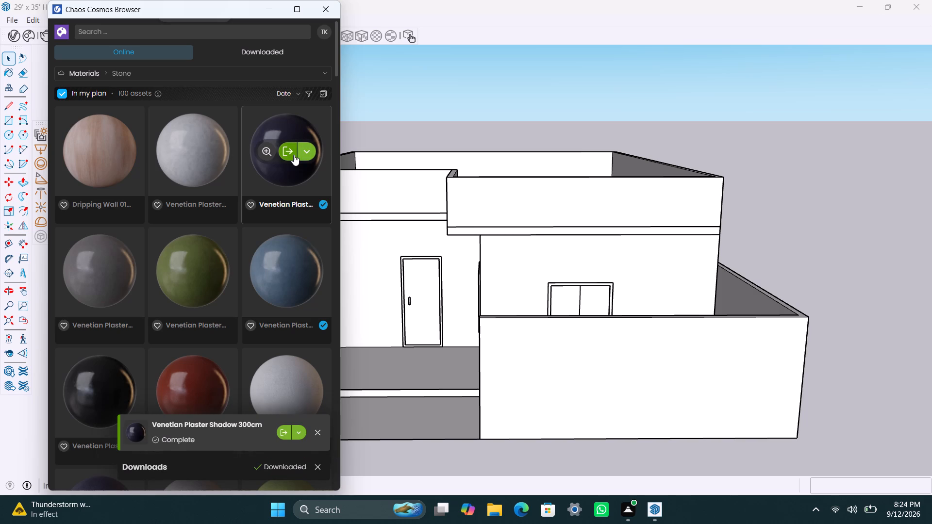
click(294, 155)
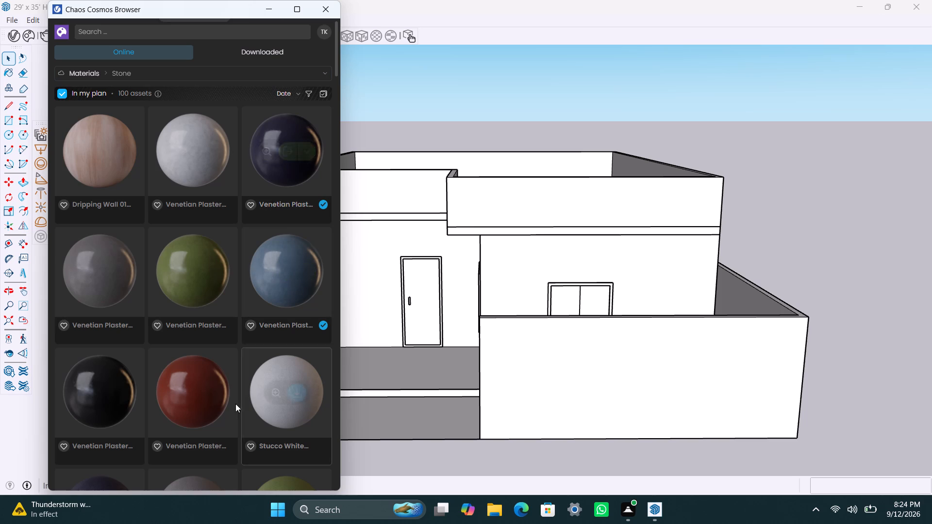
click(267, 49)
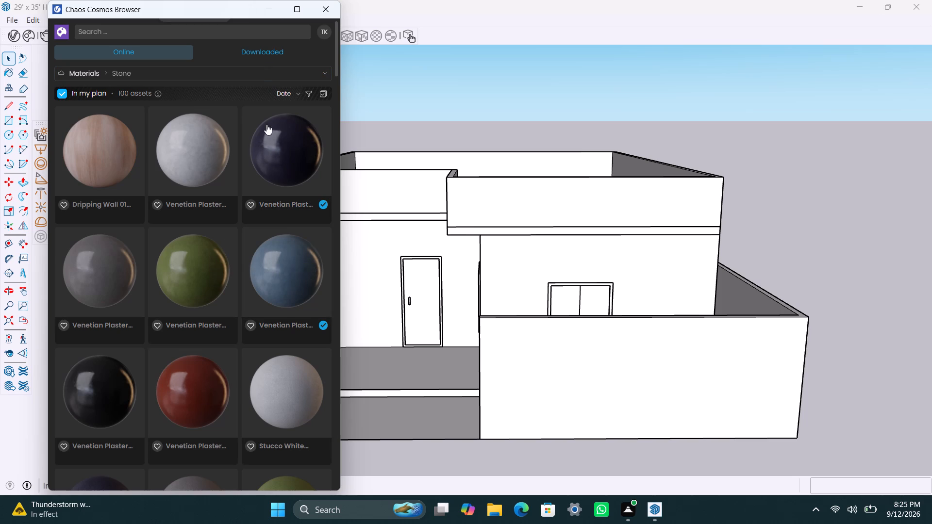
click(269, 3)
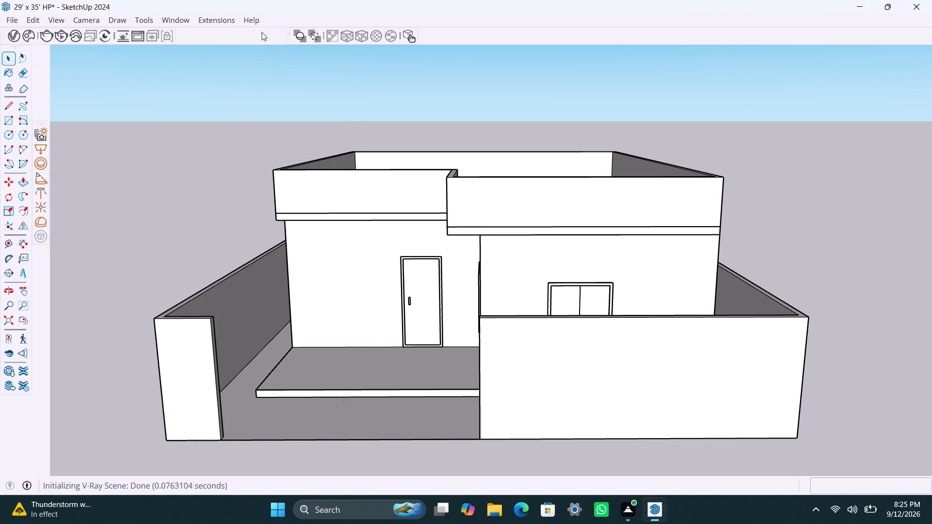
Delete all the Teddy materials, from Teddy_BookCover to Teddy_SkinShadow, in the V-Ray Asset Editor.
click(15, 34)
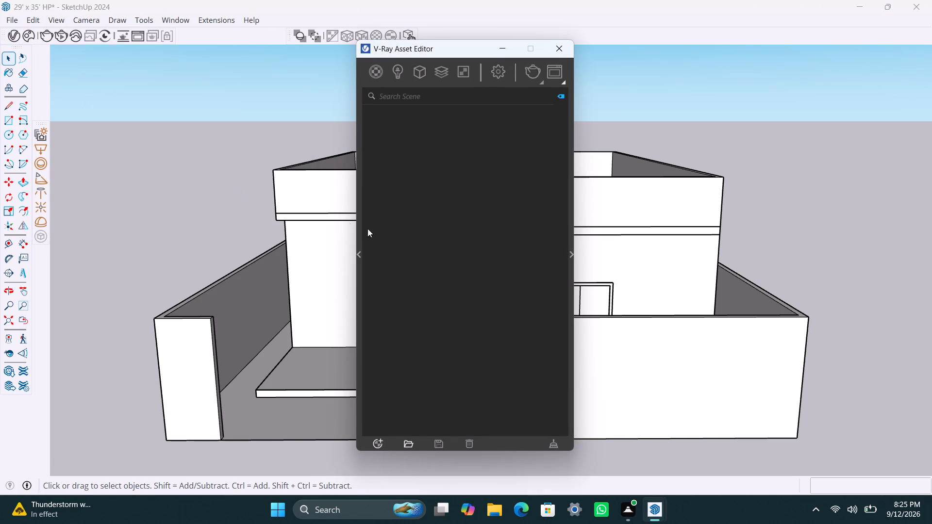
scroll(402, 332, up, 1)
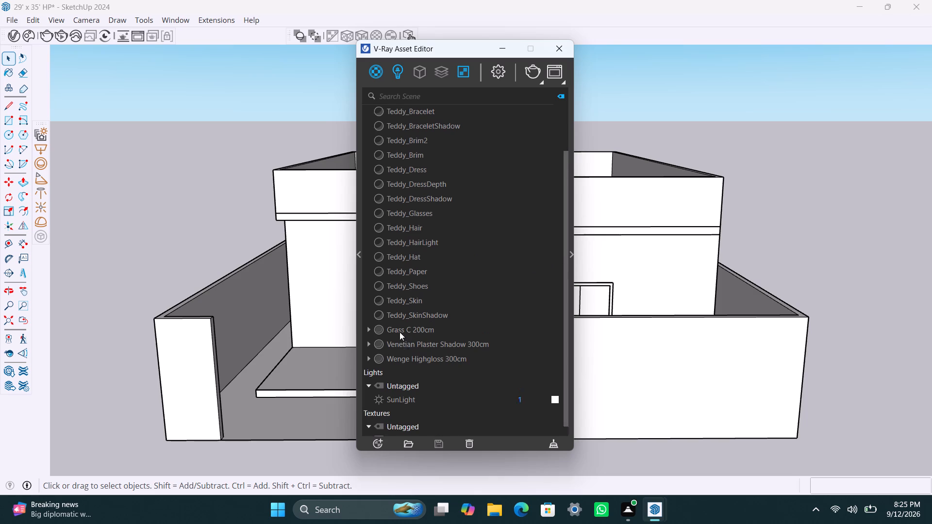
click(420, 368)
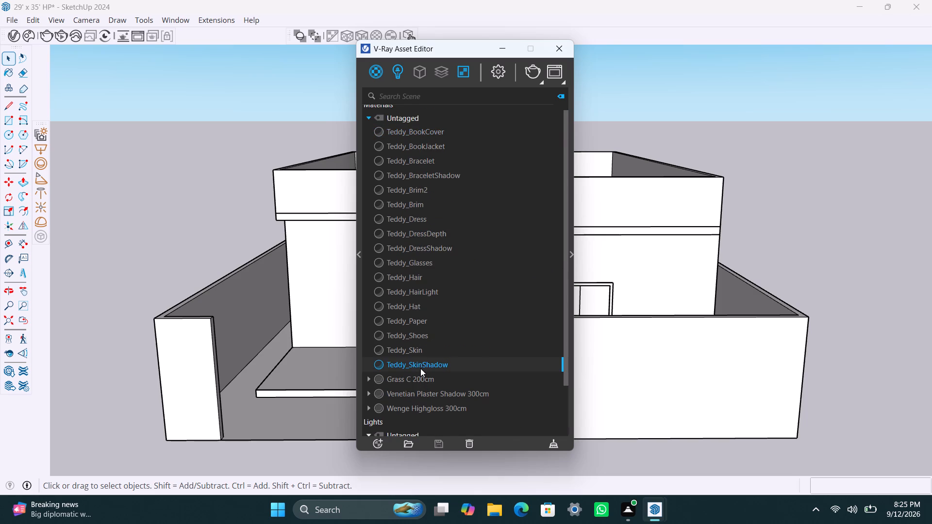
shift+scroll(412, 130, up, 1)
shift+click(417, 133)
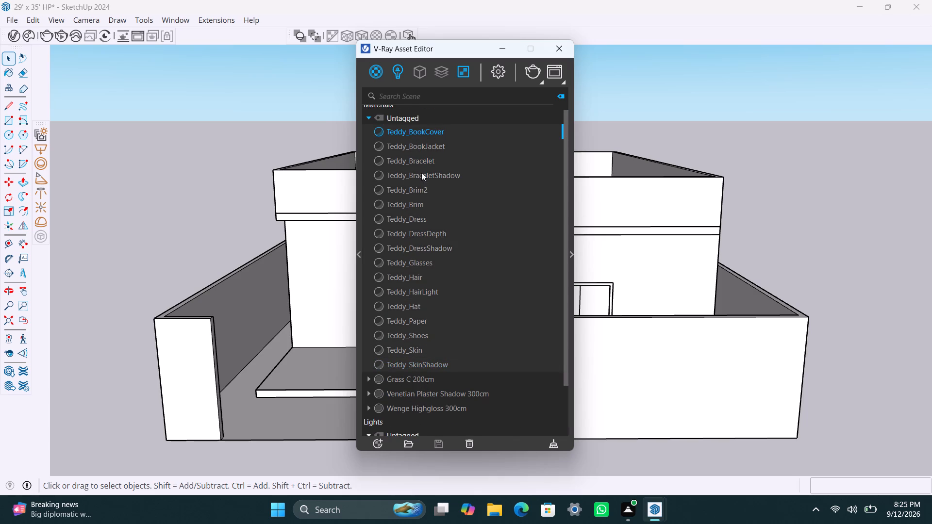
click(465, 447)
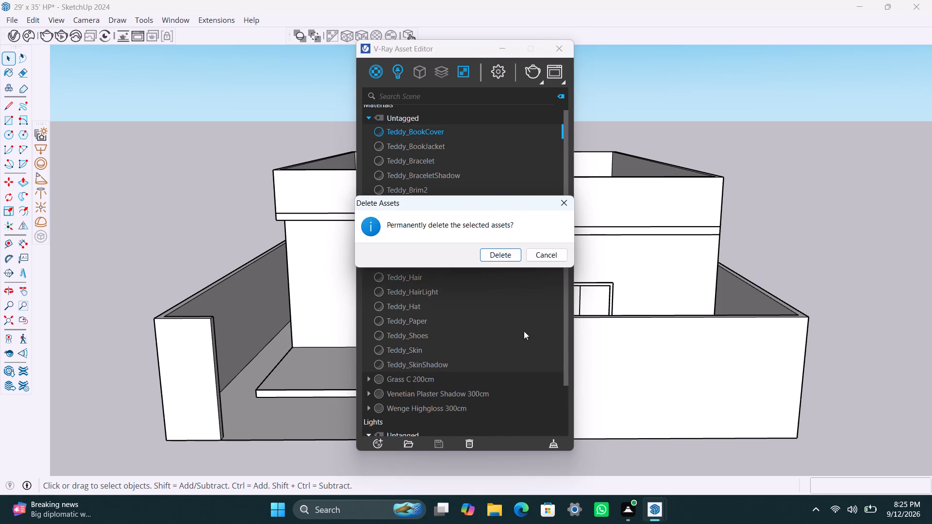
click(511, 259)
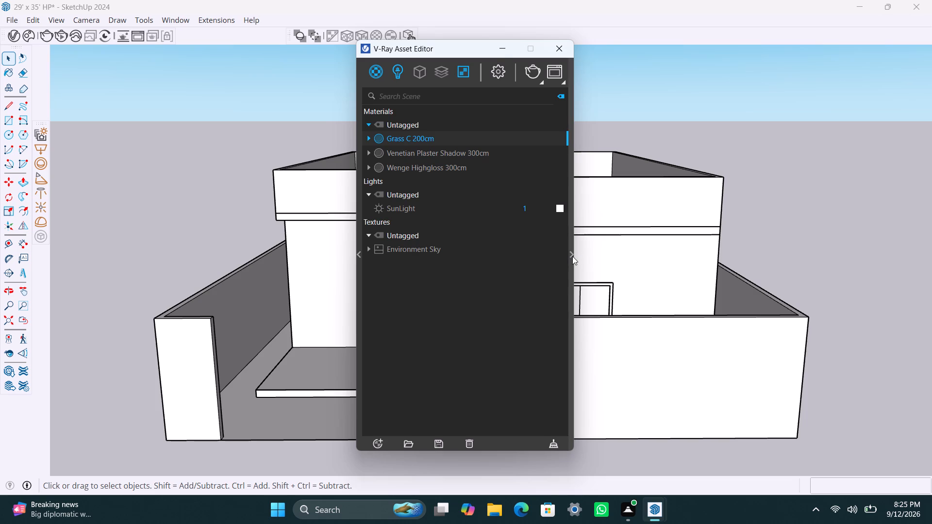
Expand the material settings in the V-Ray Asset Editor to preview Grass C 200cm, then minimize the editor.
click(572, 256)
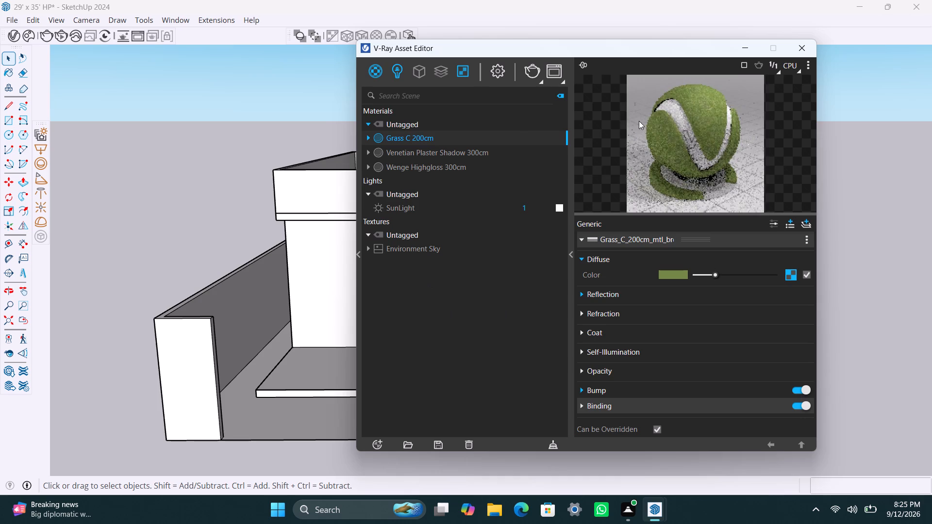
click(749, 44)
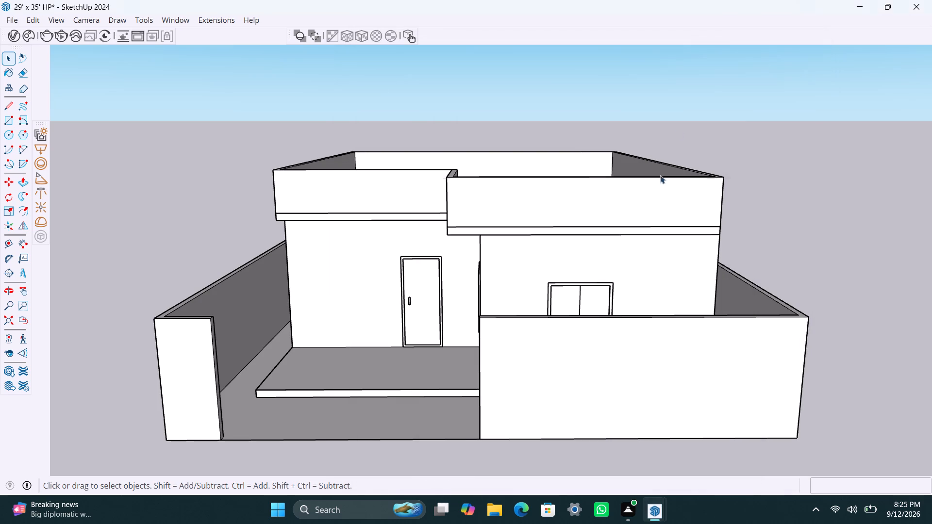
Import the Tiles Simple H01 100cm material from the downloaded Tiles materials in Chaos Cosmos.
click(26, 35)
click(273, 73)
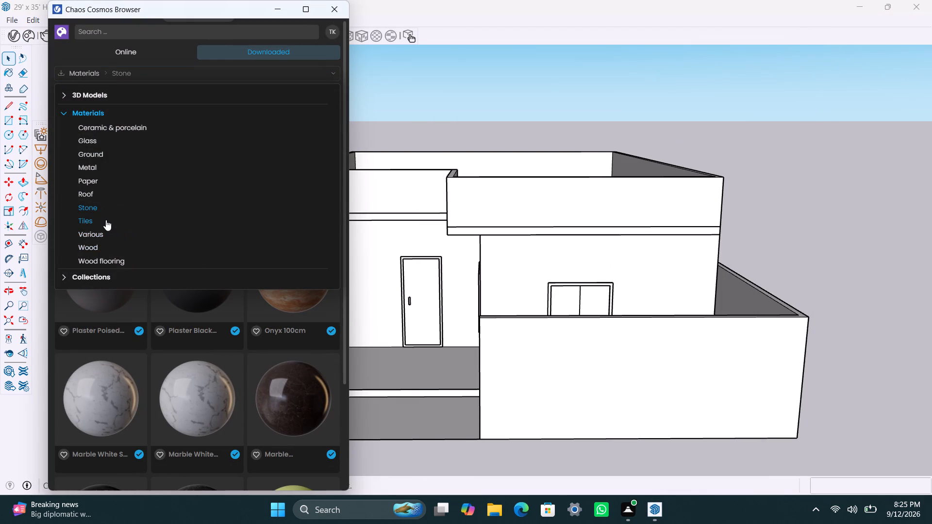
click(105, 220)
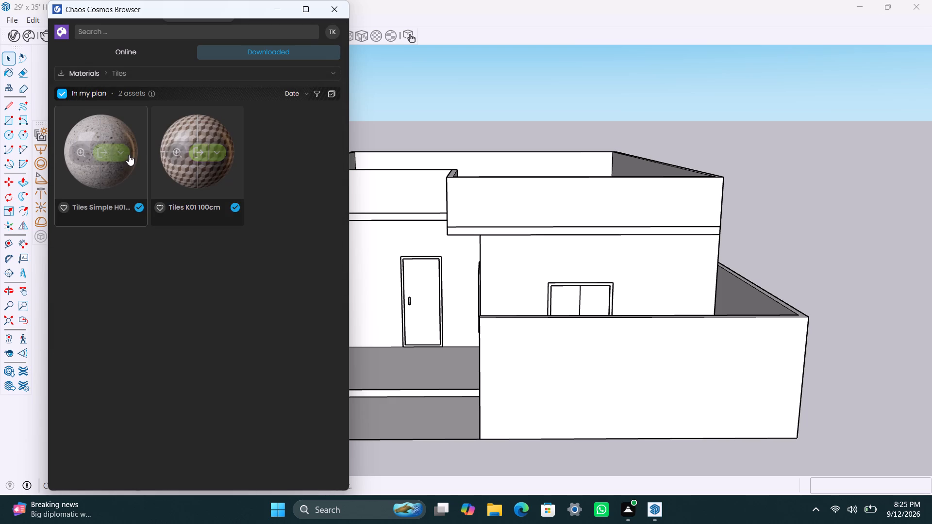
click(106, 153)
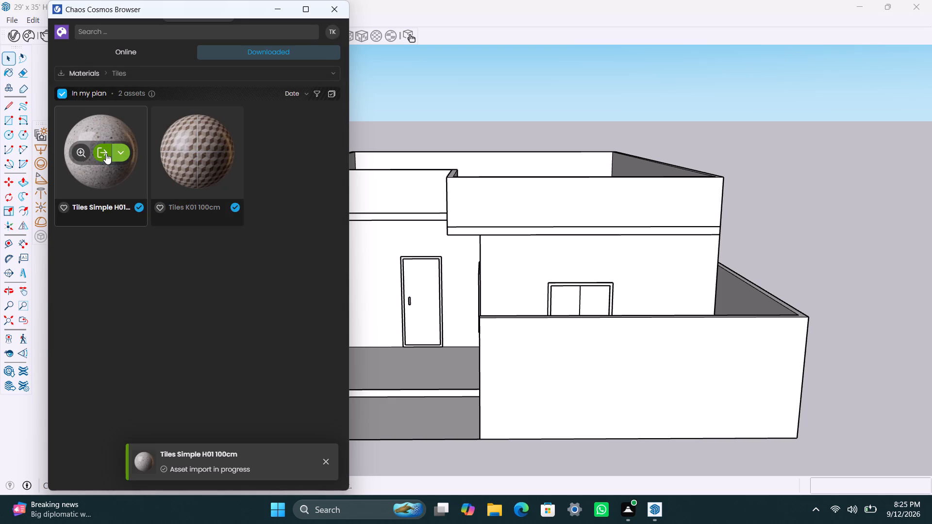
Try to import the Iron Blurry material from the downloaded Metal materials, then minimize the library.
click(249, 79)
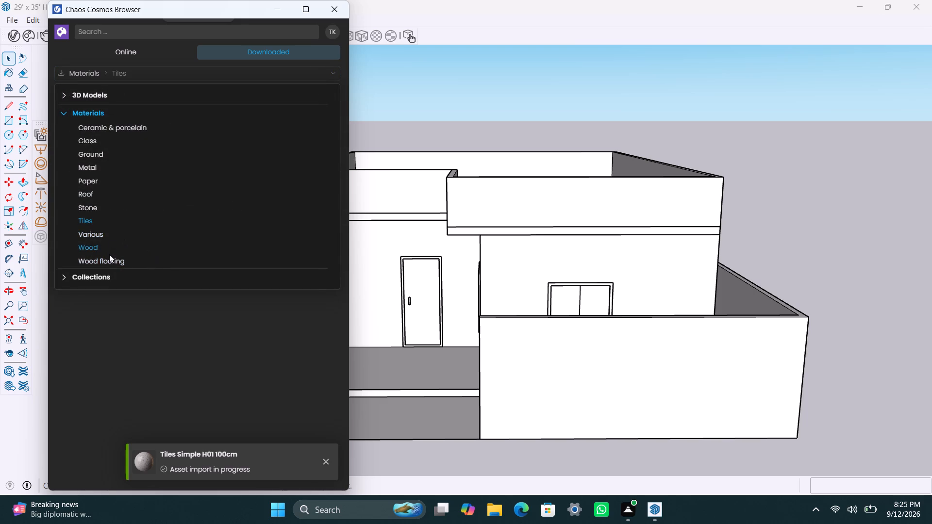
click(95, 163)
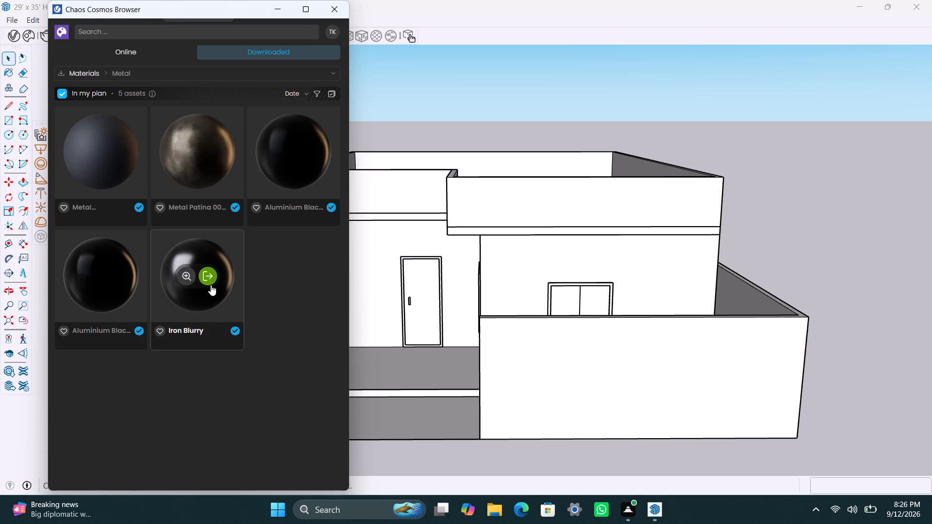
click(212, 280)
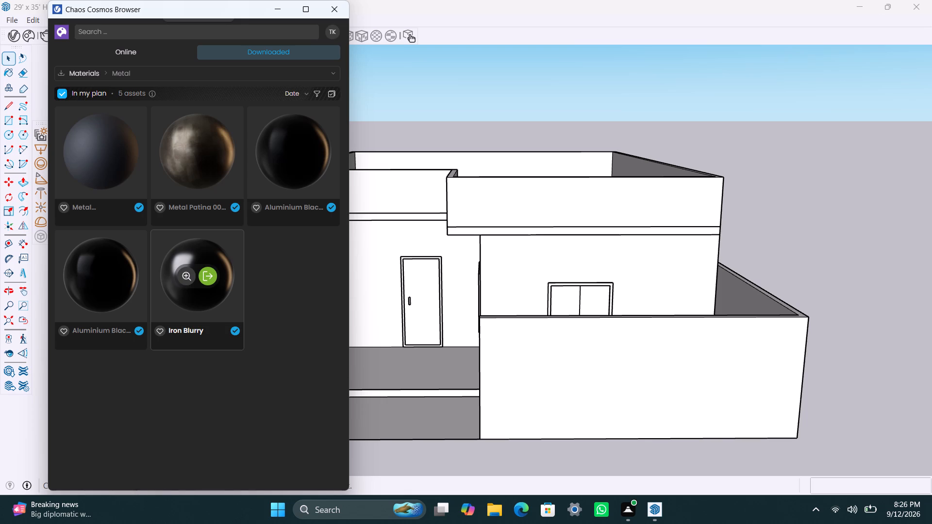
click(280, 5)
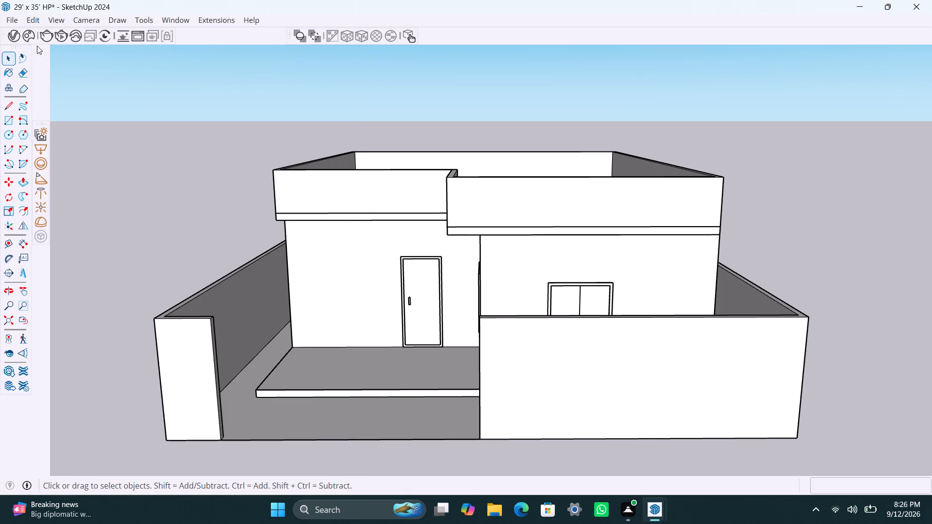
Examine the imported plaster, wenge and tile material previews in the V-Ray Asset Editor.
click(15, 38)
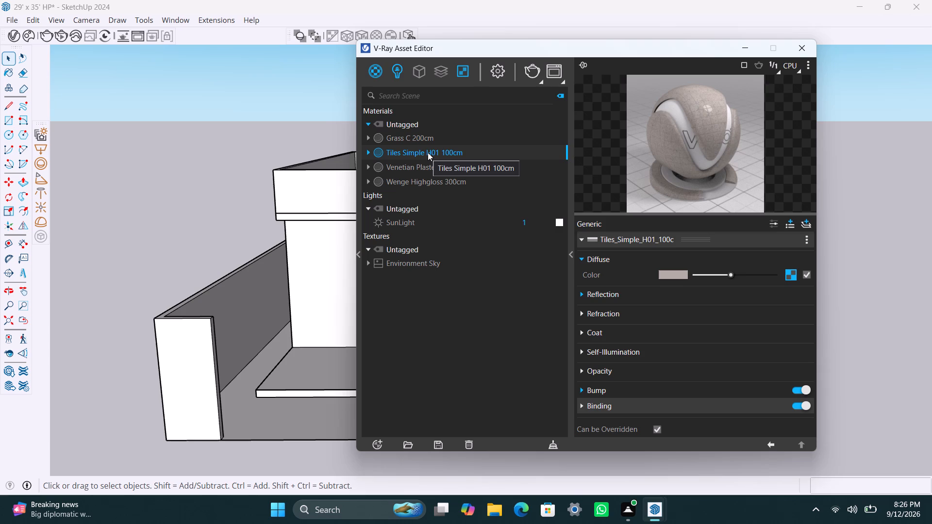
click(428, 166)
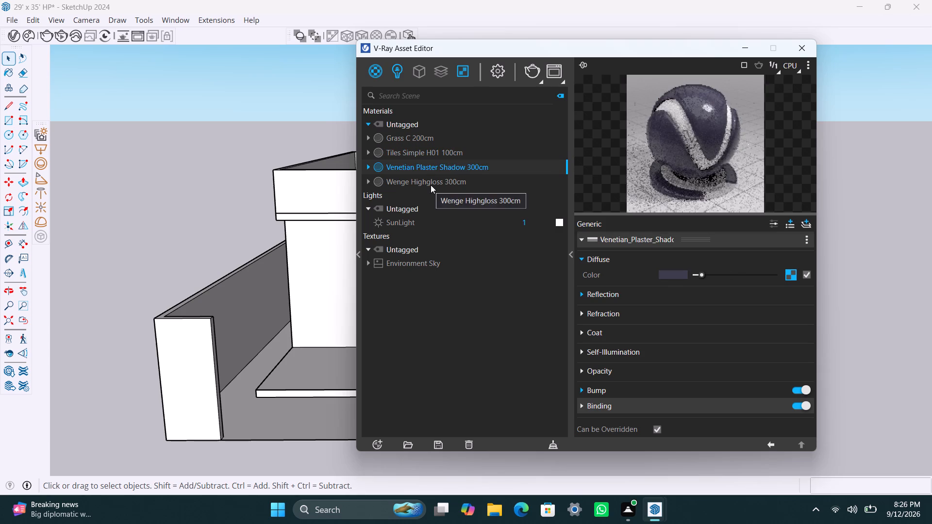
click(431, 185)
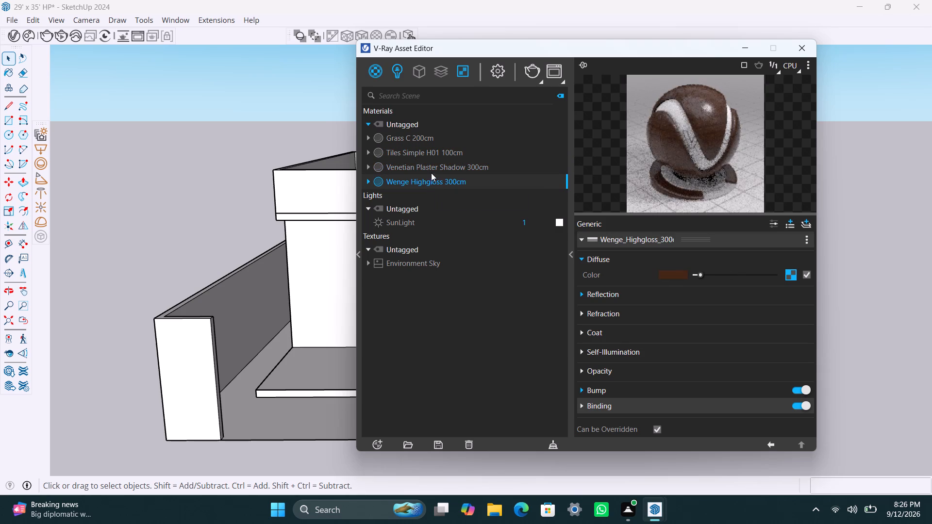
click(431, 173)
click(424, 161)
click(420, 153)
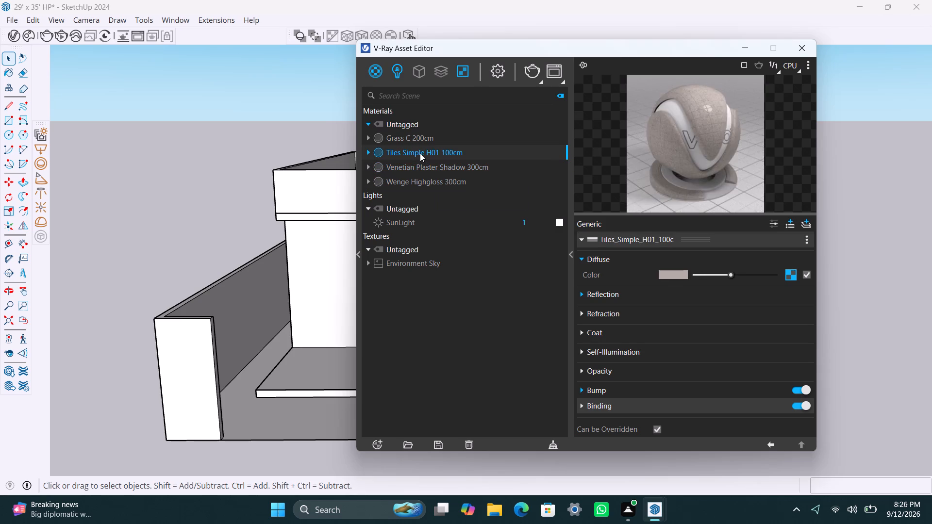
Import the Iron Blurry material from the downloaded Metal materials in Chaos Cosmos.
click(29, 33)
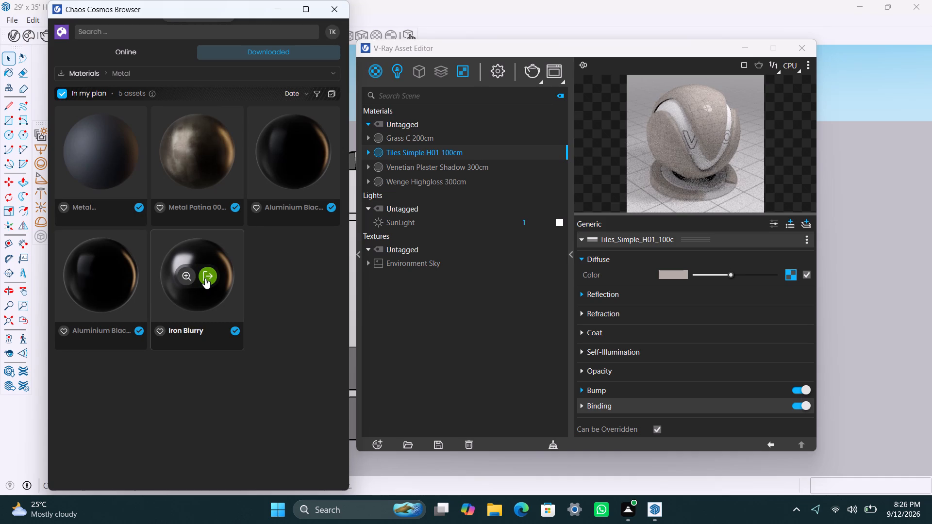
click(205, 278)
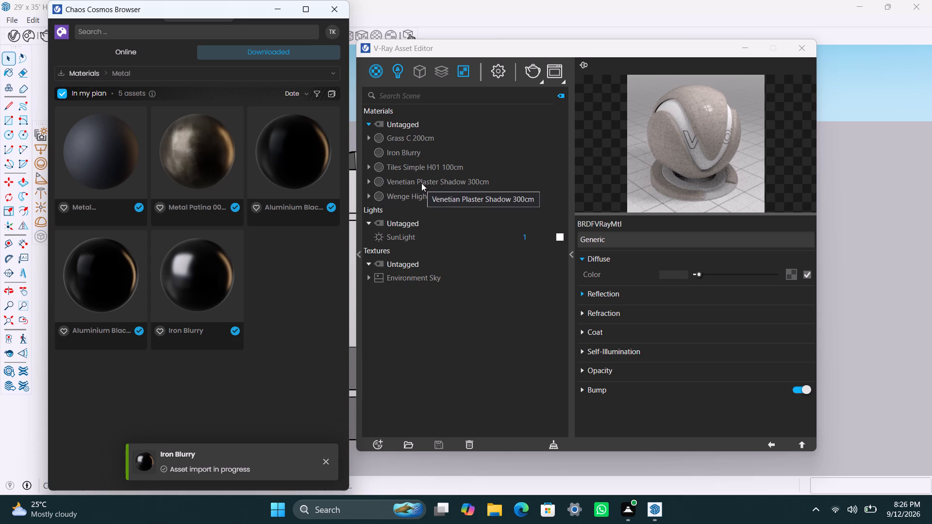
Examine the previews of the tile, plaster, wenge and Iron Blurry materials in the V-Ray Asset Editor.
click(405, 165)
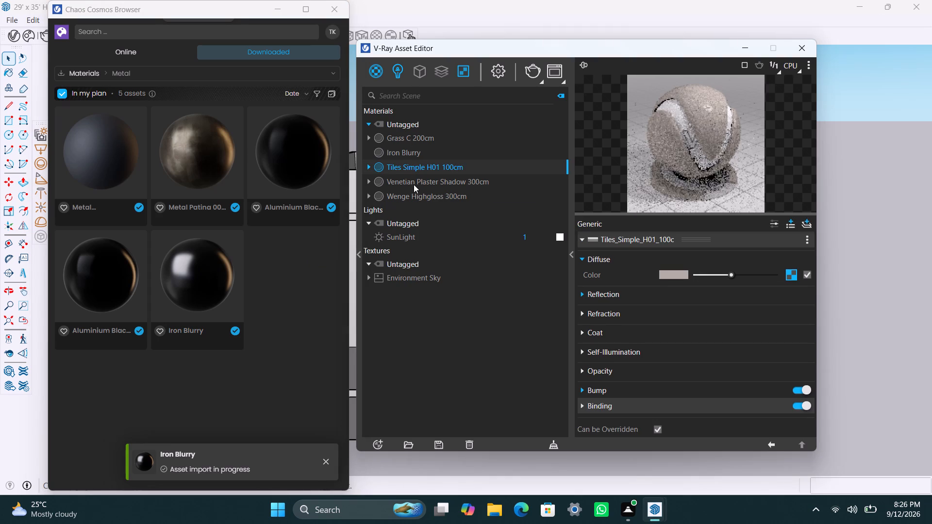
click(414, 184)
click(416, 195)
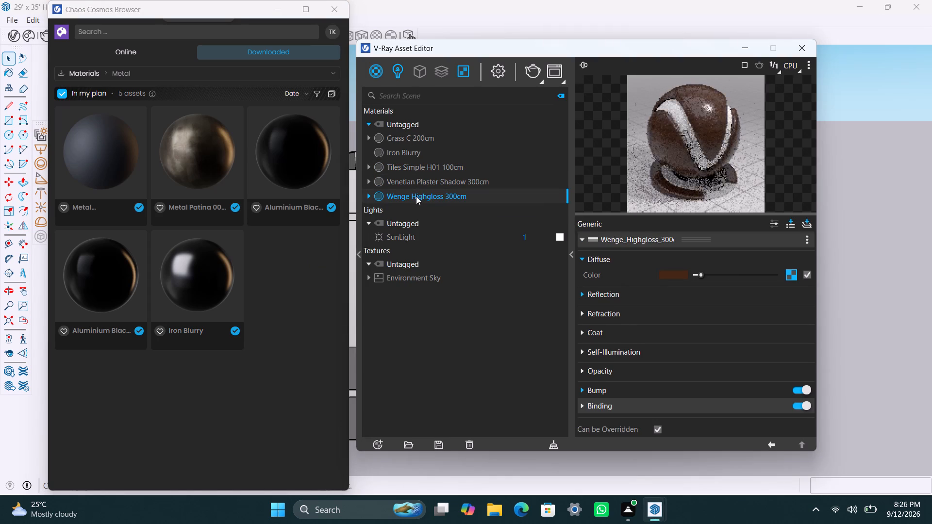
click(410, 150)
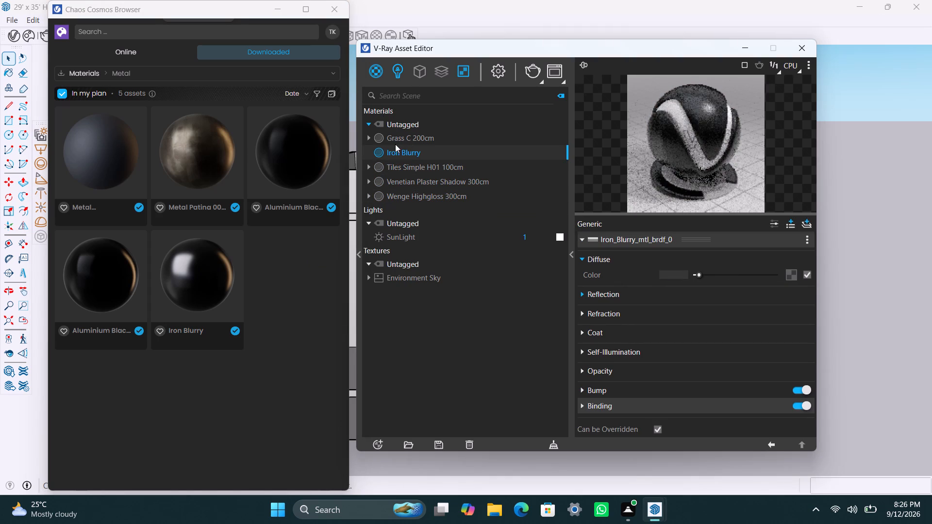
Switch the Chaos Cosmos library from downloaded to online assets and open the Glass materials category.
click(206, 73)
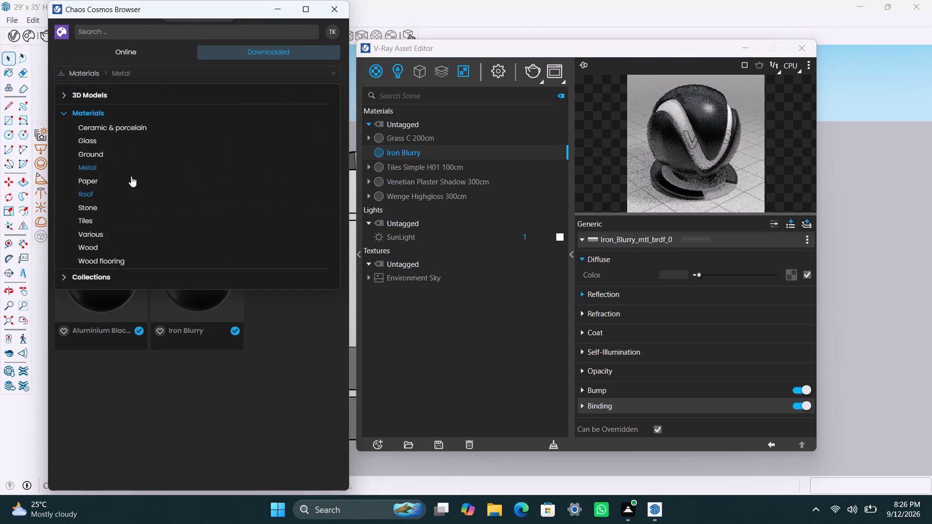
click(130, 50)
click(135, 75)
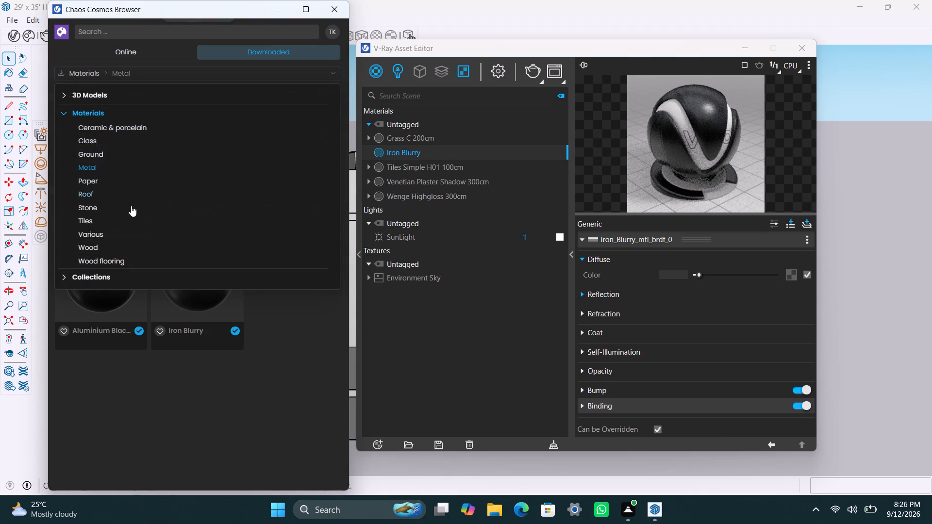
click(136, 52)
click(136, 52)
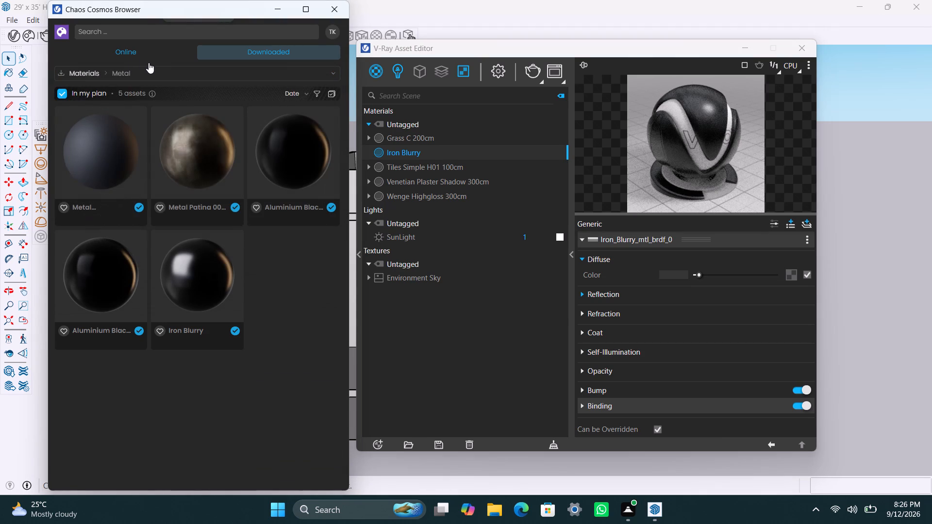
click(152, 73)
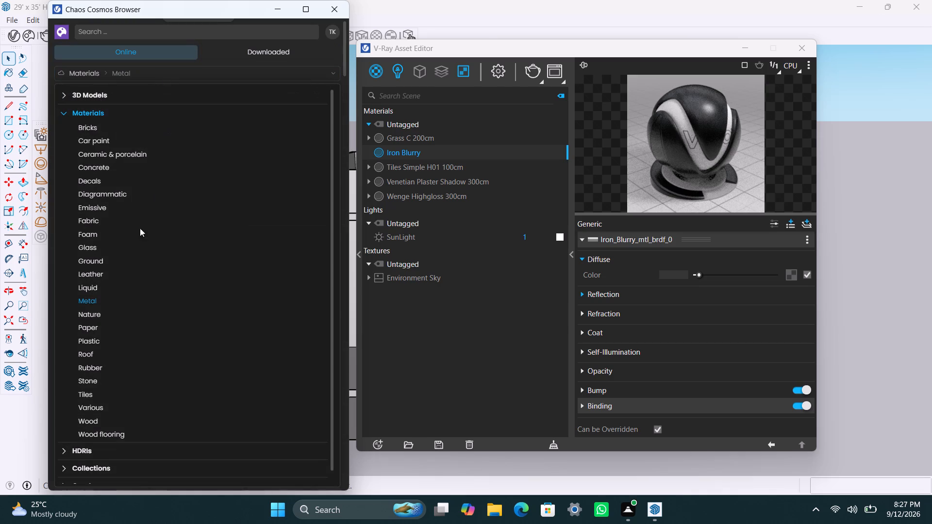
click(94, 248)
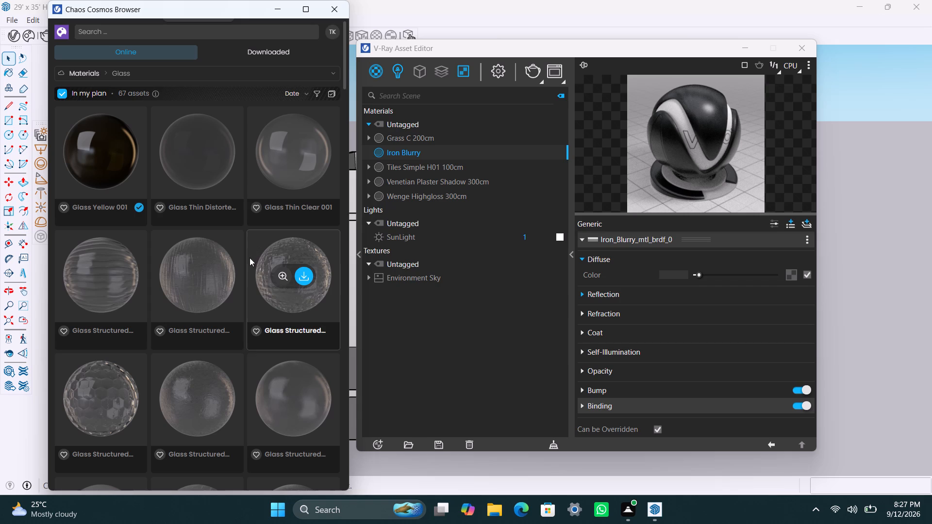
Import the Glass Green 001 material from Chaos Cosmos and select it in the V-Ray Asset Editor to preview it.
scroll(209, 341, down, 3)
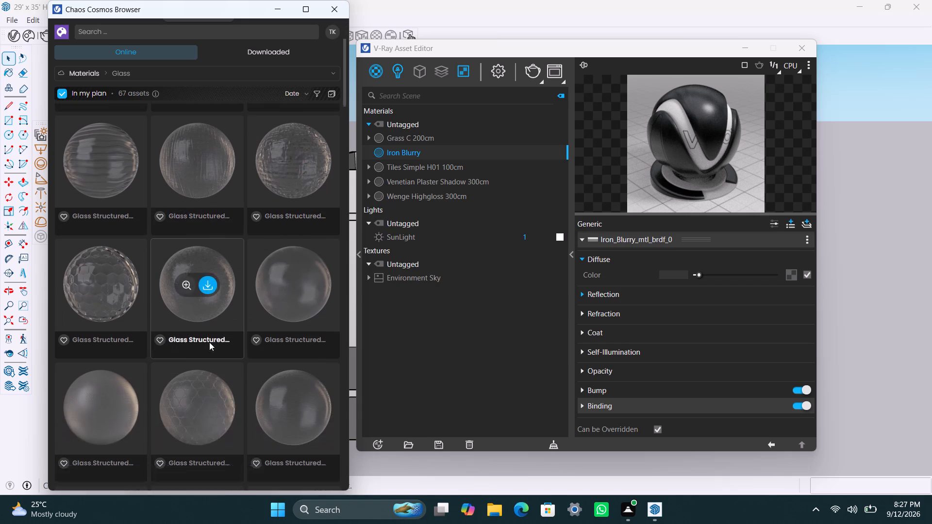
scroll(209, 342, down, 2)
scroll(209, 343, up, 6)
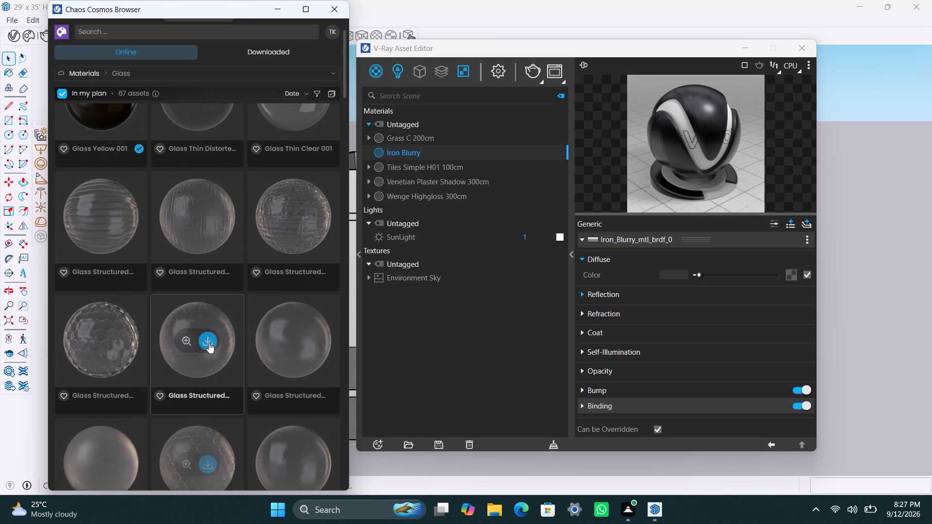
scroll(209, 343, up, 3)
scroll(209, 343, down, 3)
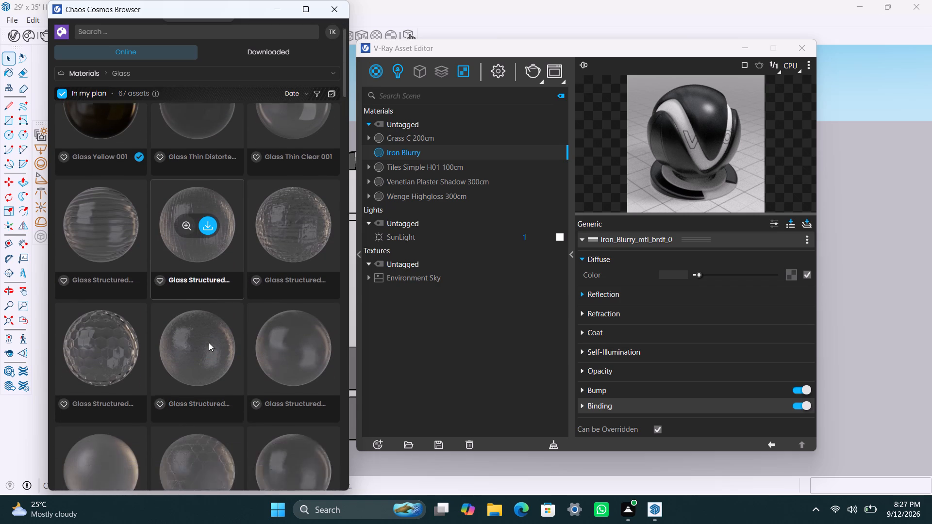
scroll(267, 406, down, 1)
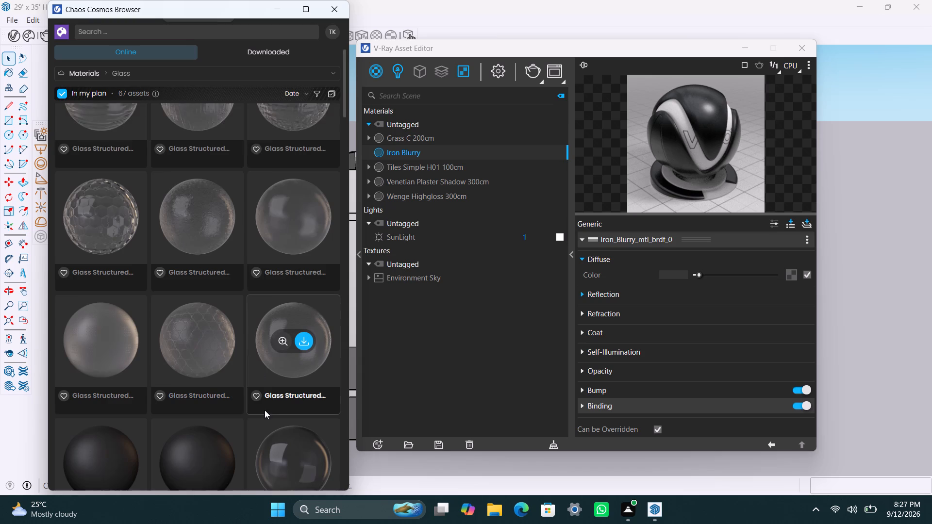
scroll(275, 418, down, 3)
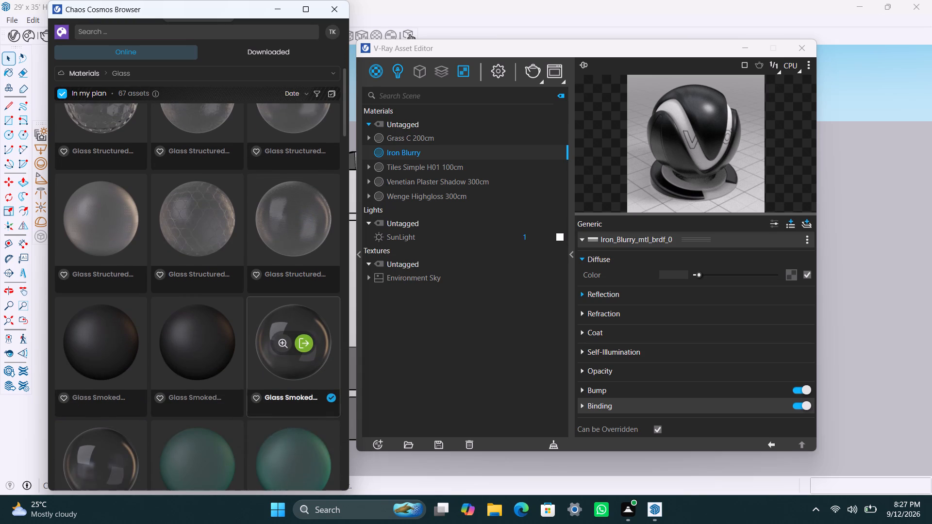
scroll(281, 402, down, 1)
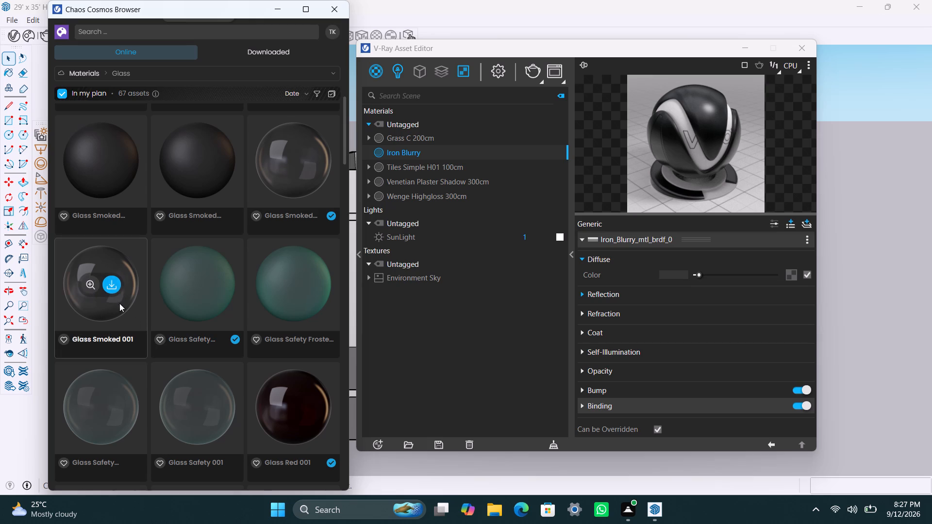
scroll(245, 393, down, 4)
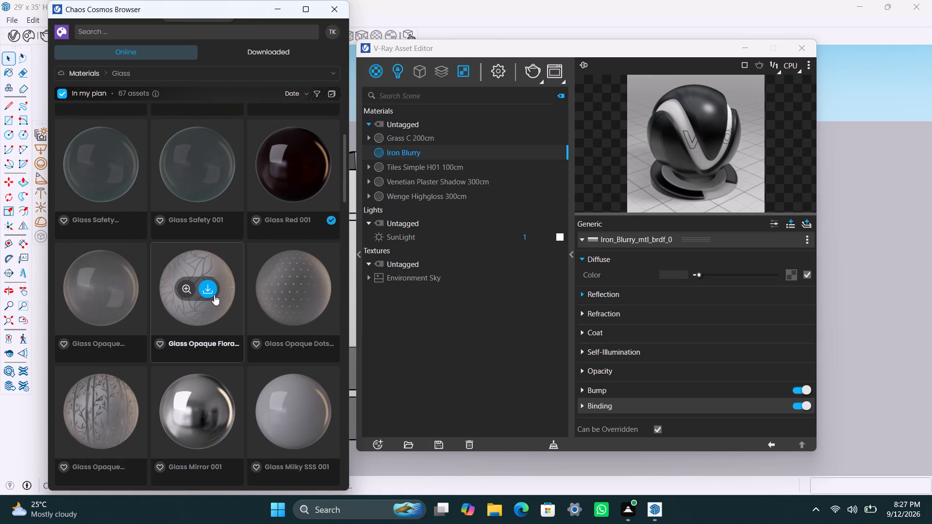
scroll(215, 295, down, 2)
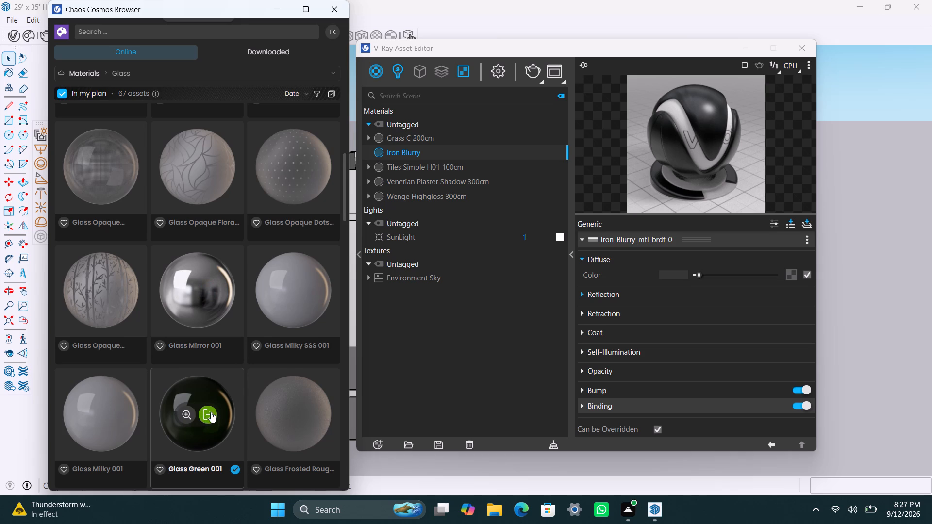
scroll(211, 412, down, 3)
click(209, 244)
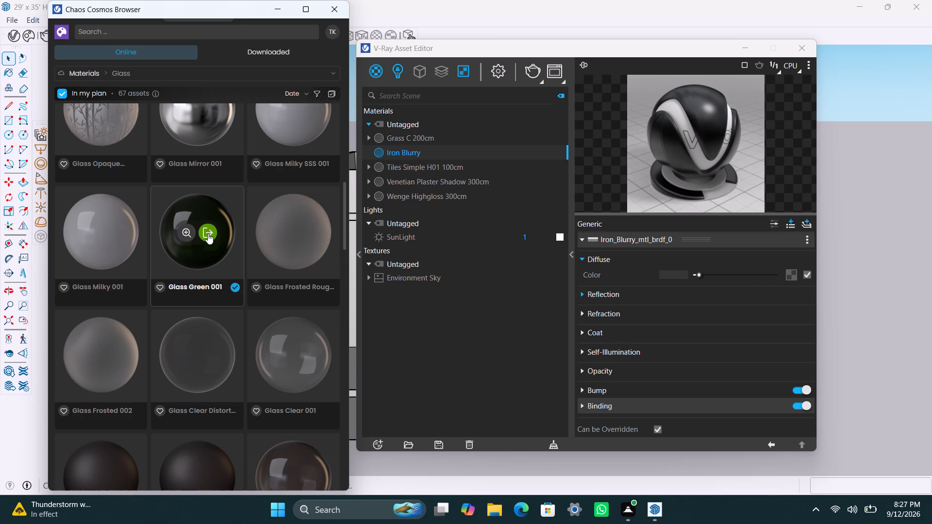
click(208, 233)
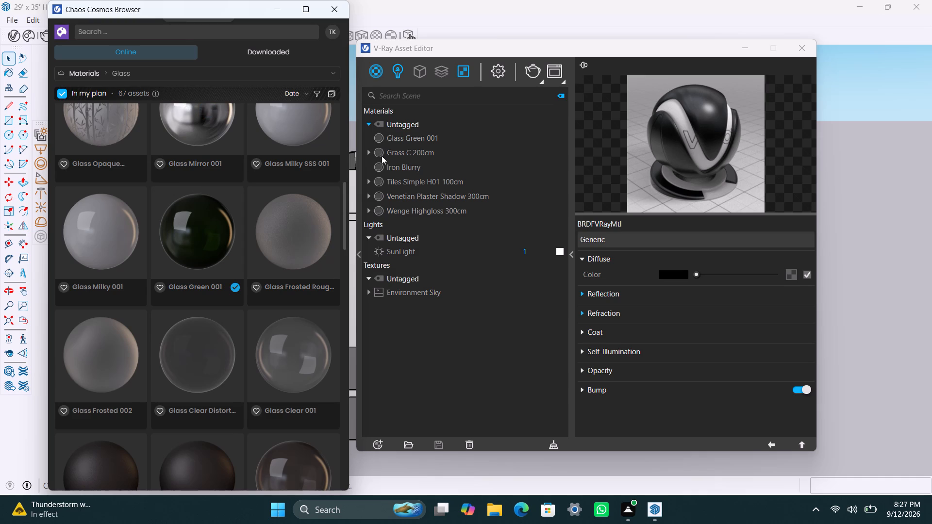
click(398, 140)
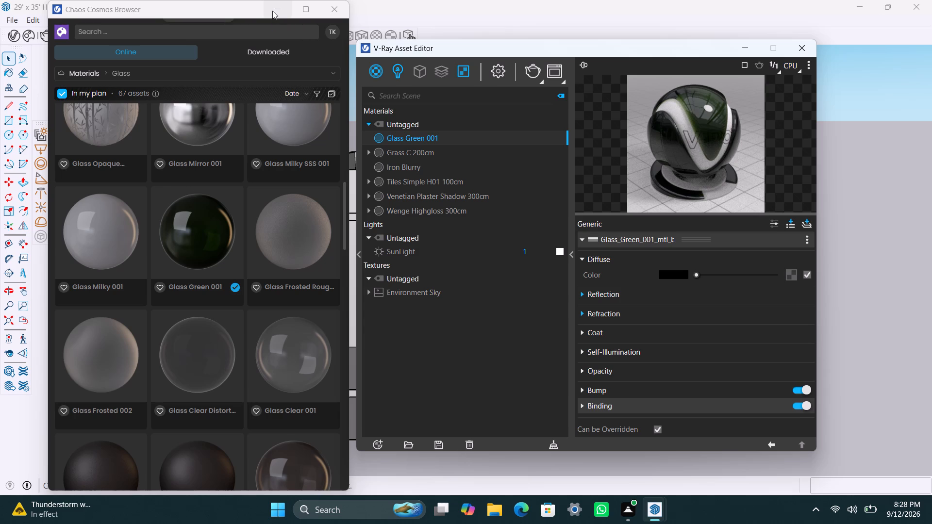
Search the online Chaos Cosmos library for "wall paints".
click(205, 33)
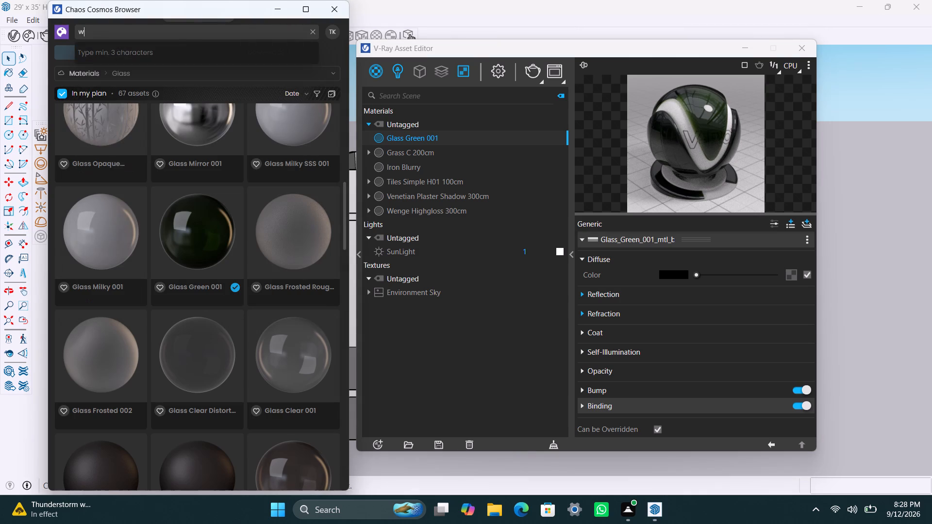
key(l)
key(BackSpace)
text(ALL)
key(space)
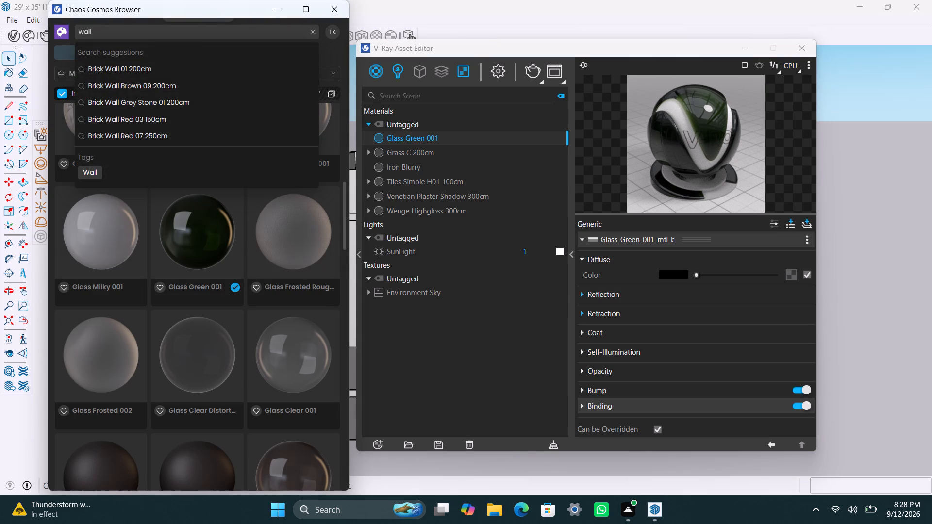
text(PA)
key(i)
text(NT)
key(s)
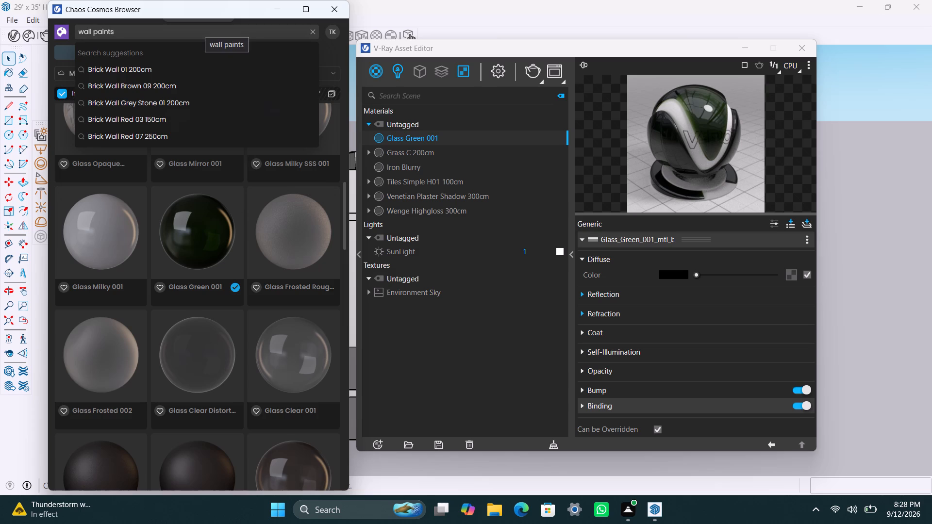
key(Return)
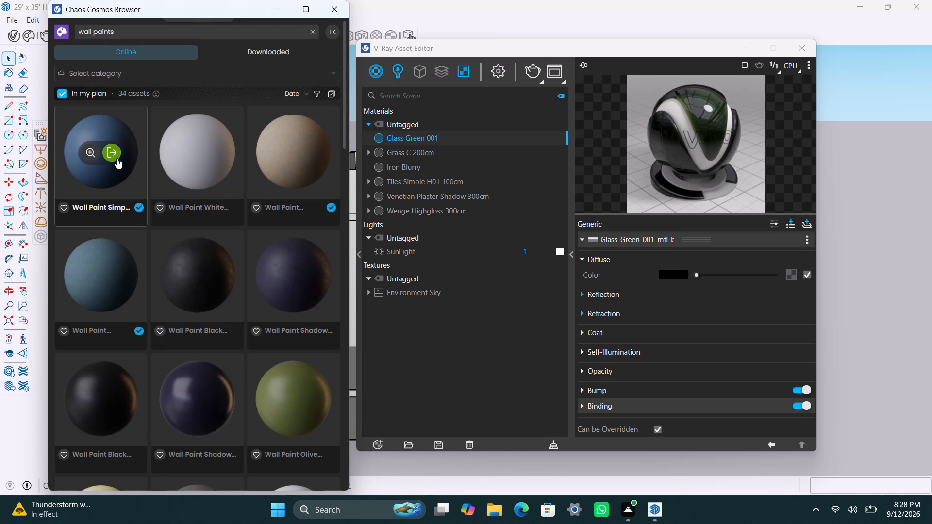
Download the Wall Paint Dusk Blue Semigloss 300cm material and import it into the scene.
scroll(182, 335, down, 2)
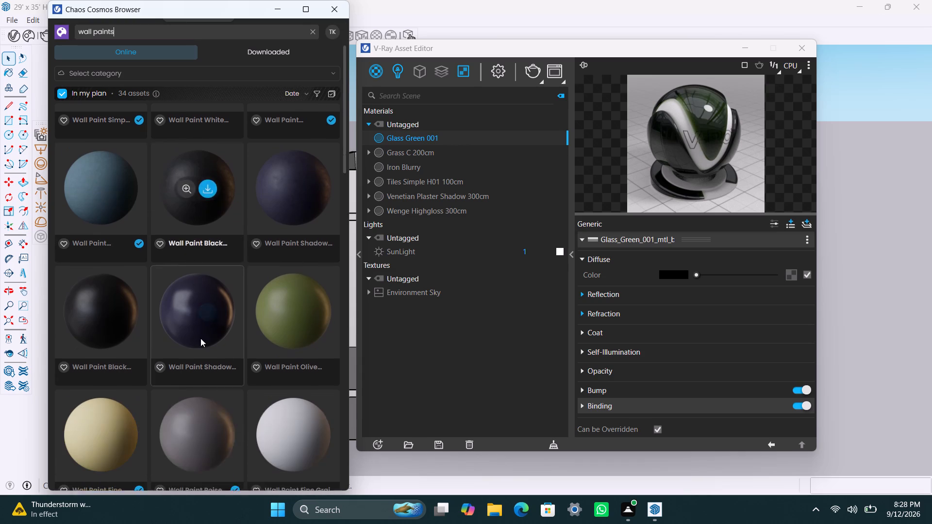
scroll(238, 337, down, 1)
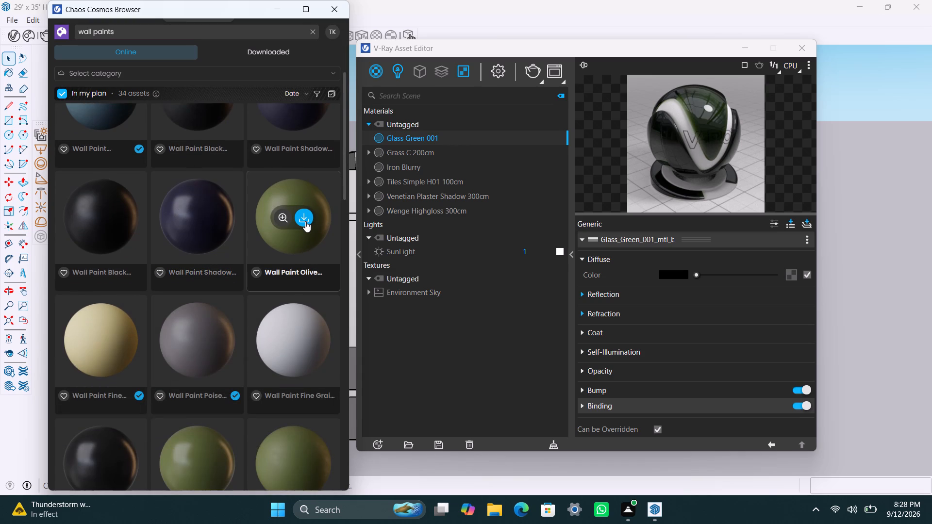
scroll(286, 296, down, 5)
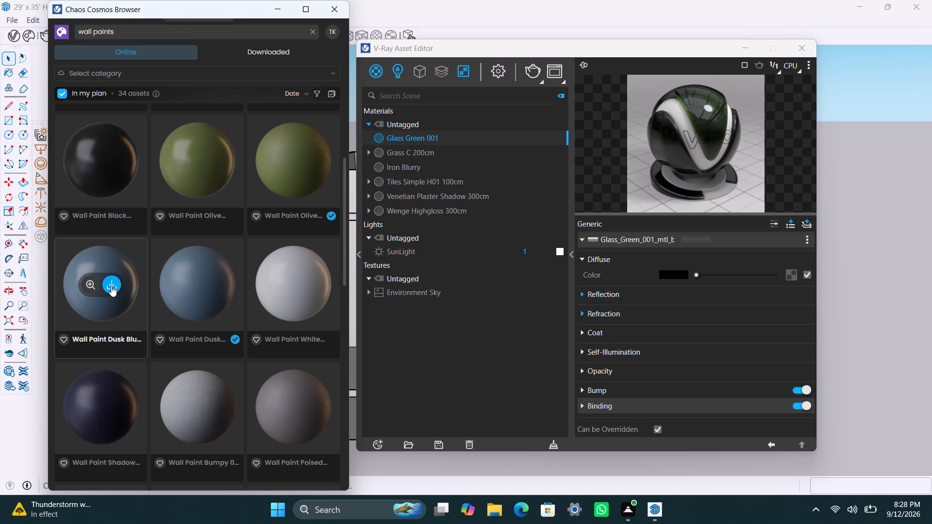
scroll(132, 327, down, 2)
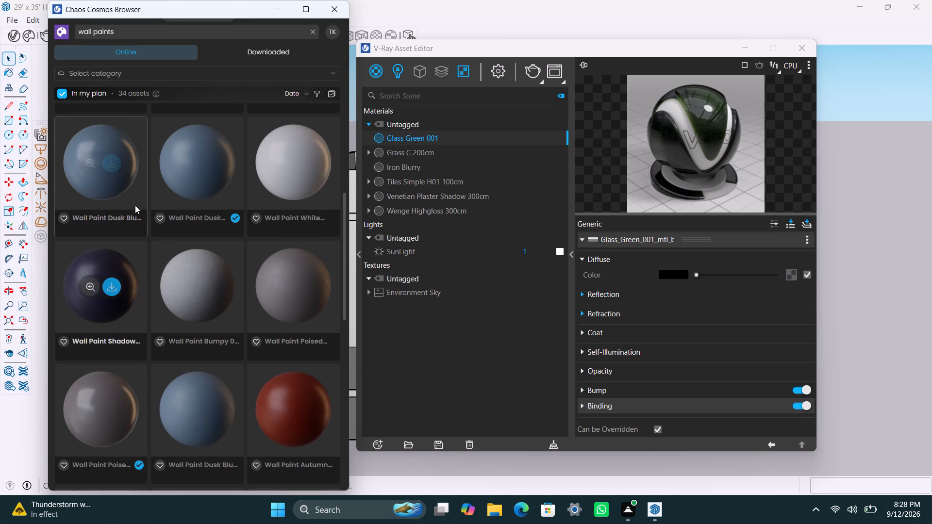
click(112, 166)
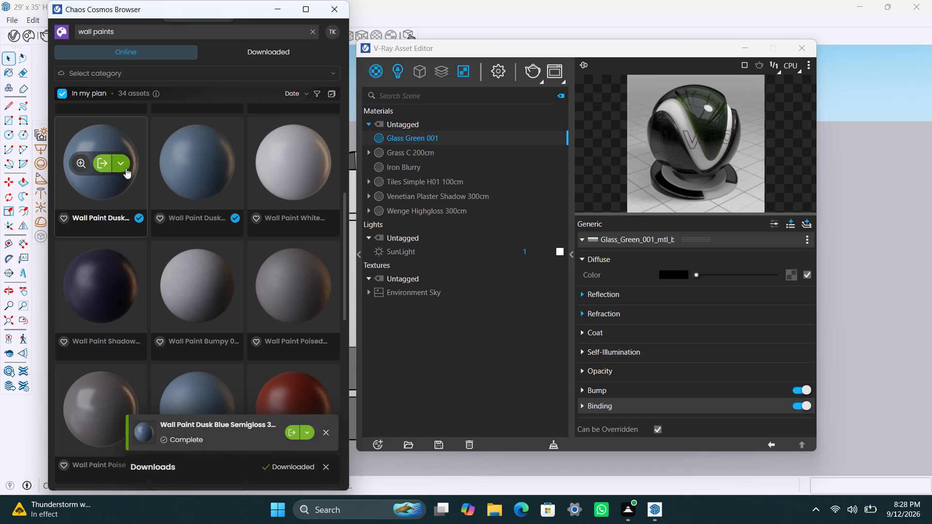
click(104, 162)
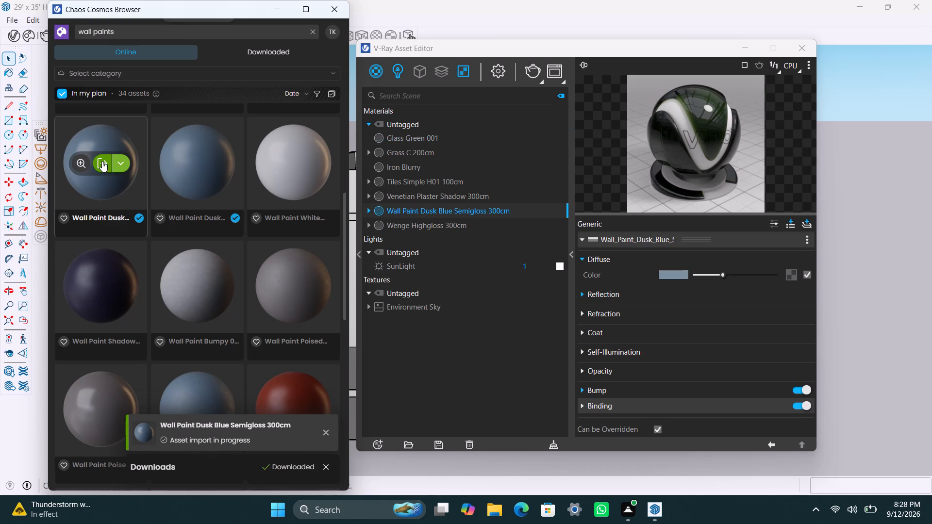
Import the Wall Paint Poised Taupe Semigloss 300cm material, then minimize the Chaos Cosmos library.
scroll(178, 319, down, 1)
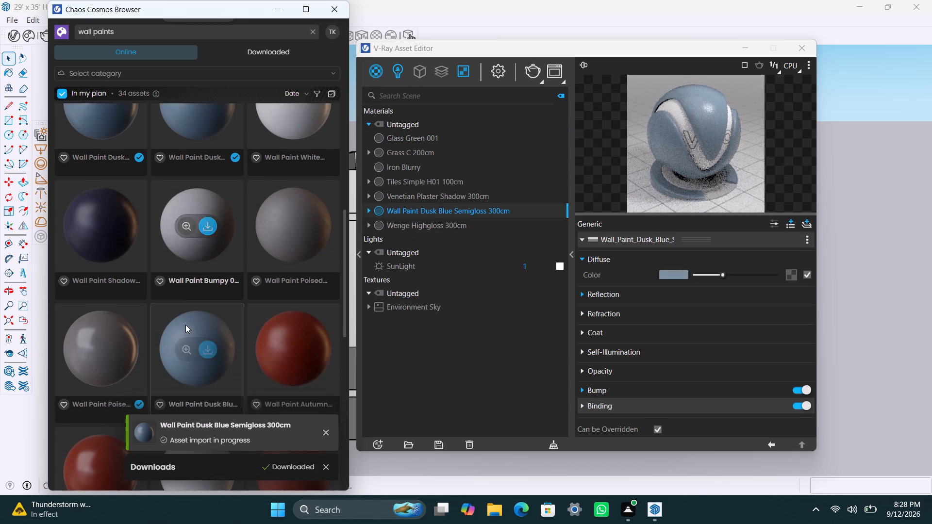
scroll(192, 334, down, 2)
scroll(130, 242, up, 2)
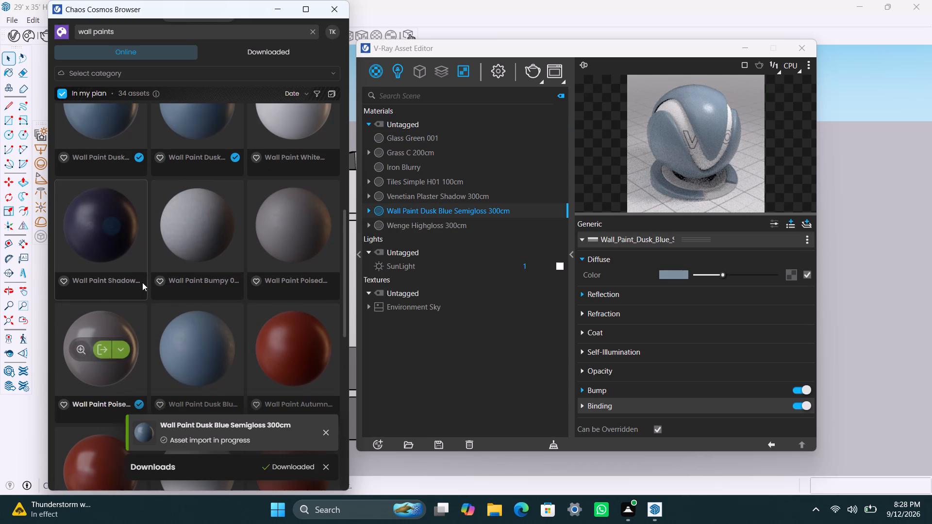
scroll(114, 343, down, 1)
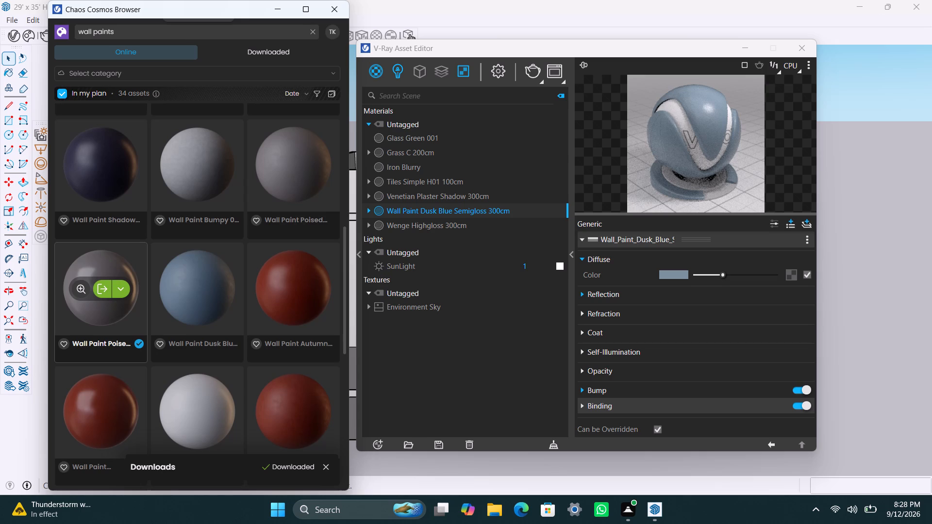
click(105, 293)
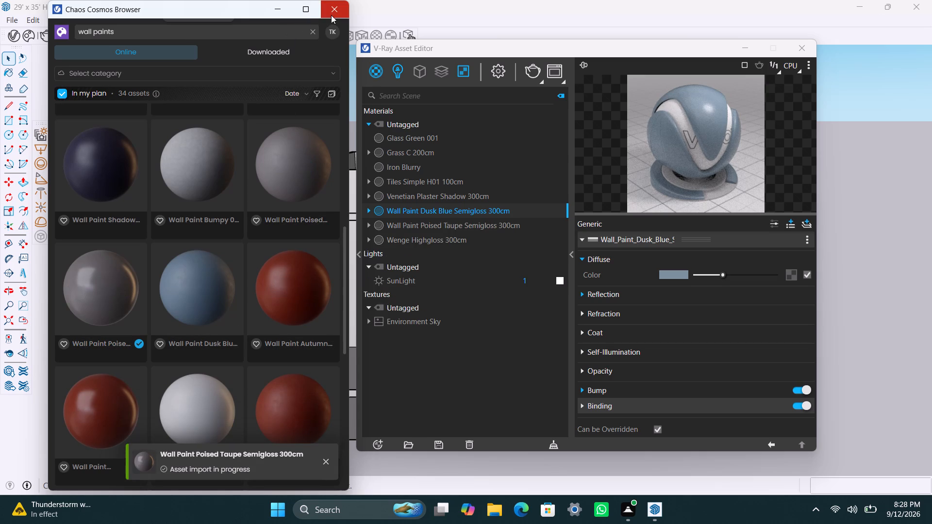
click(283, 9)
Hide the roof and parapet group on top of the house to expose the interior walls.
scroll(259, 337, down, 2)
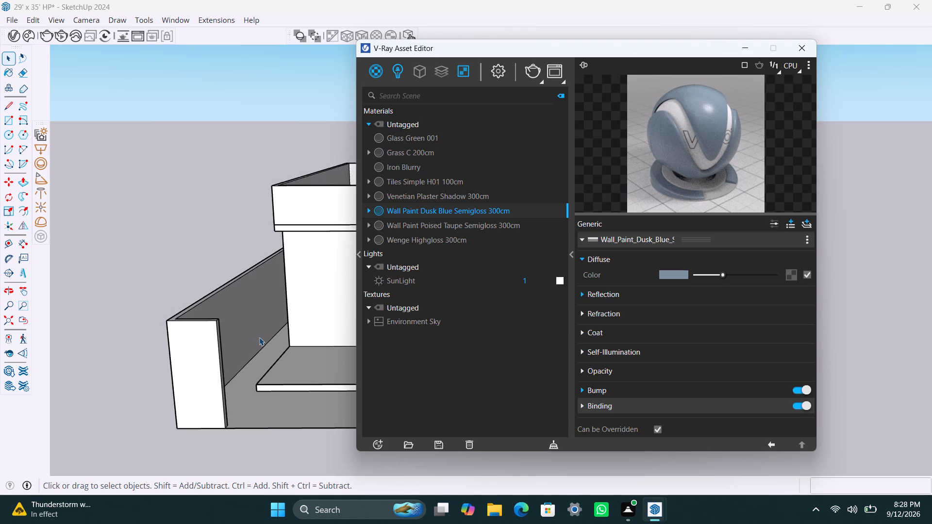
middle_drag(263, 337, 117, 372)
scroll(240, 322, up, 1)
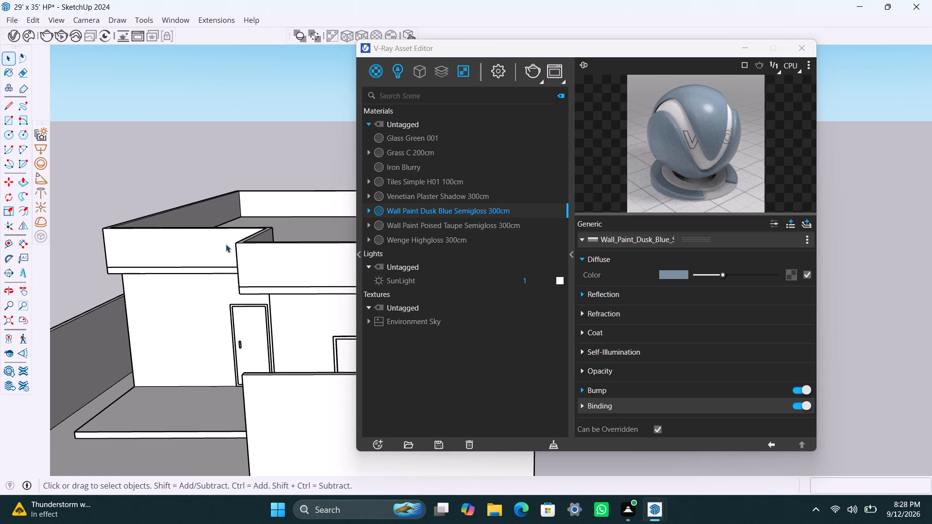
click(203, 252)
key(m)
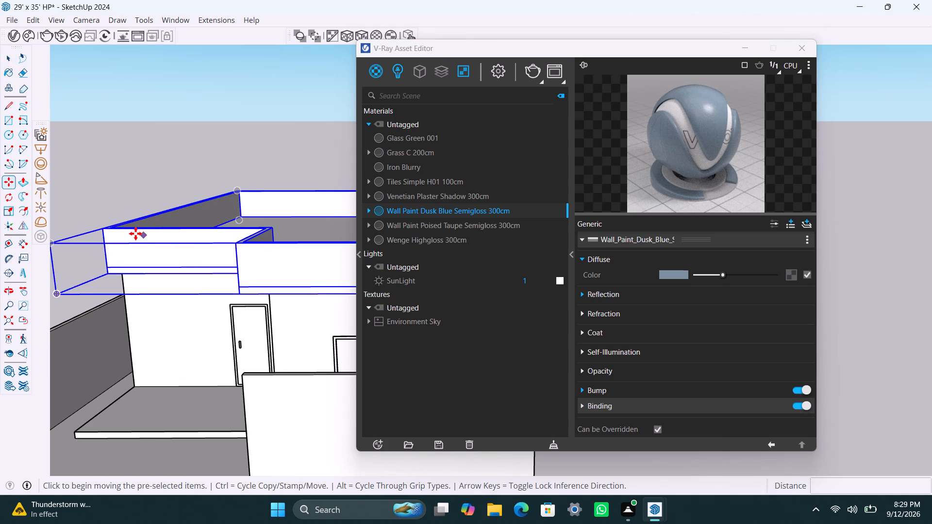
key(space)
right_click(136, 236)
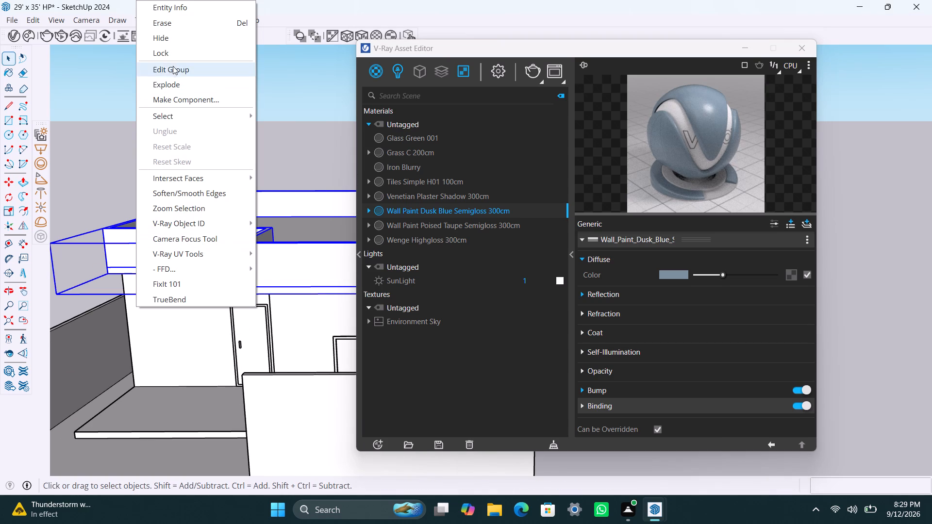
click(173, 42)
middle_drag(218, 286, 232, 401)
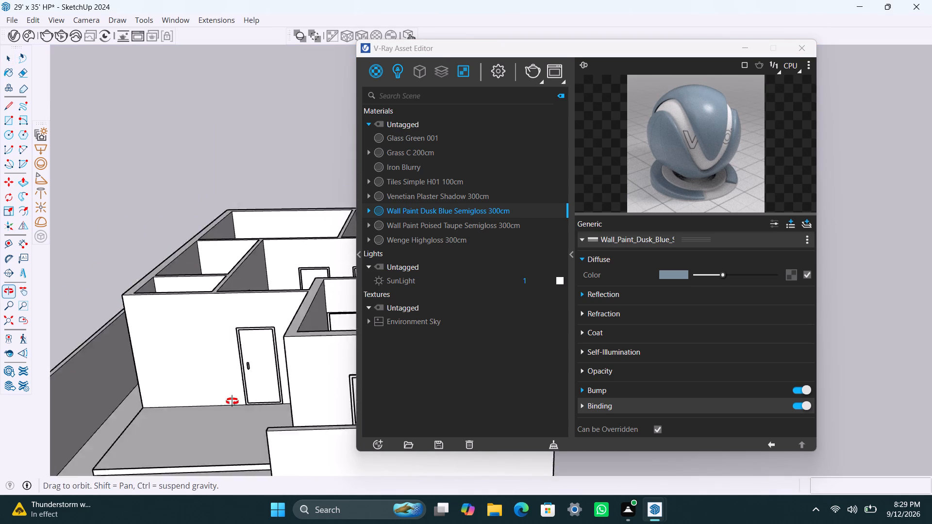
Apply the Iron Blurry material to the exterior door's frame on the front wall and use fitted cubic texture projection.
middle_drag(232, 401, 234, 424)
scroll(246, 391, up, 16)
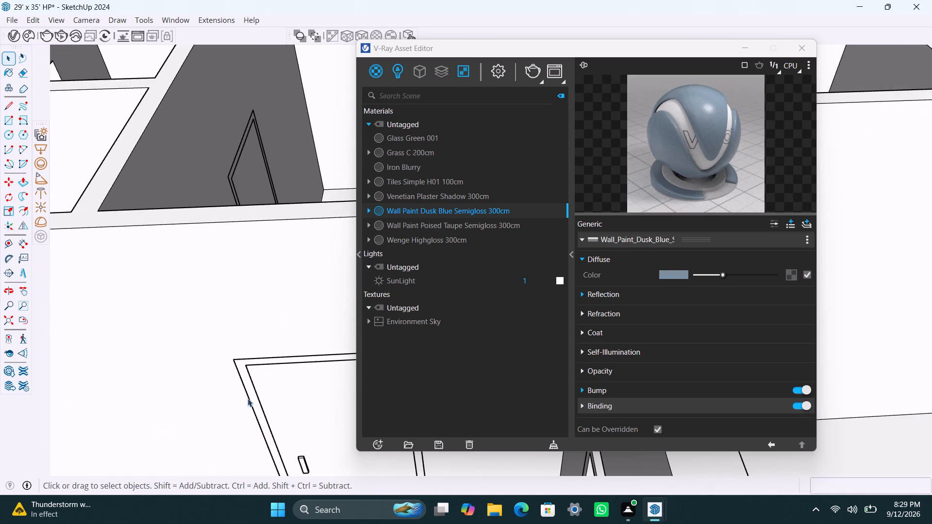
triple_click(249, 387)
scroll(249, 388, up, 2)
triple_click(249, 388)
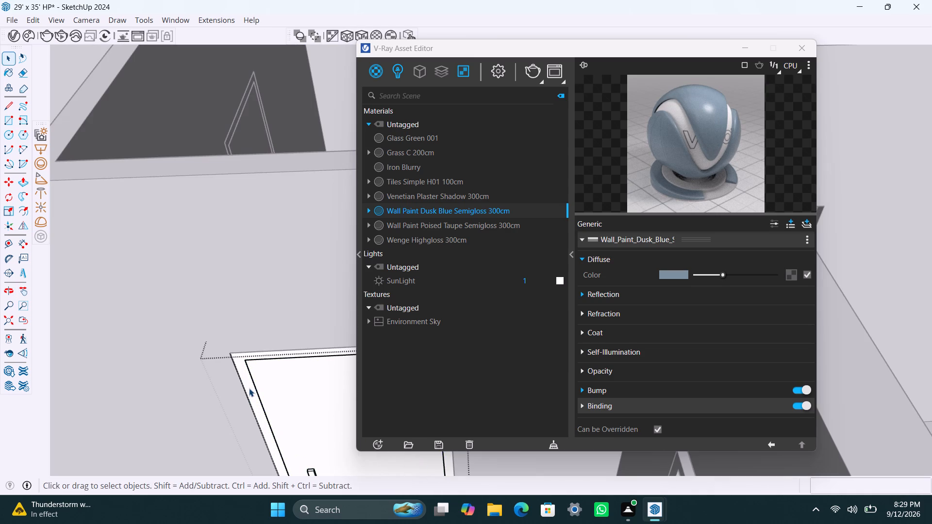
click(401, 172)
right_click(401, 172)
click(443, 197)
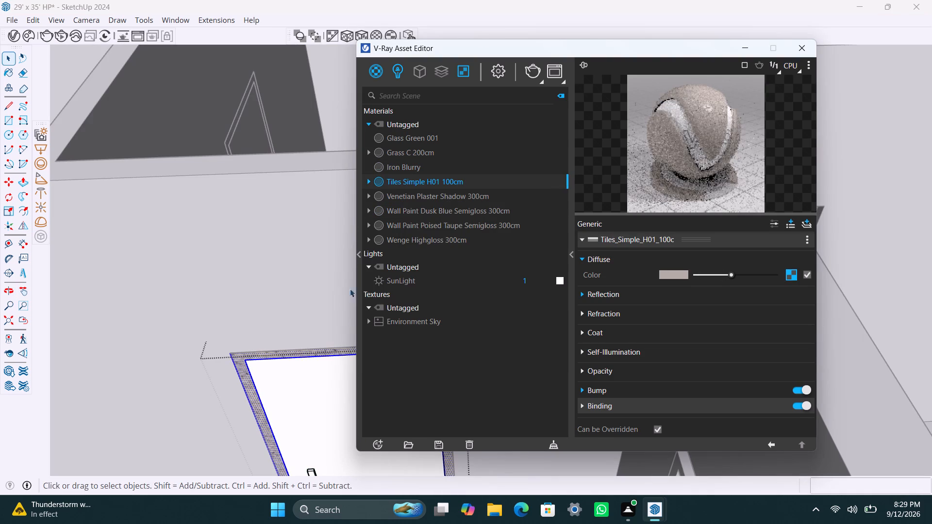
click(403, 164)
right_click(406, 167)
click(438, 195)
scroll(307, 413, down, 3)
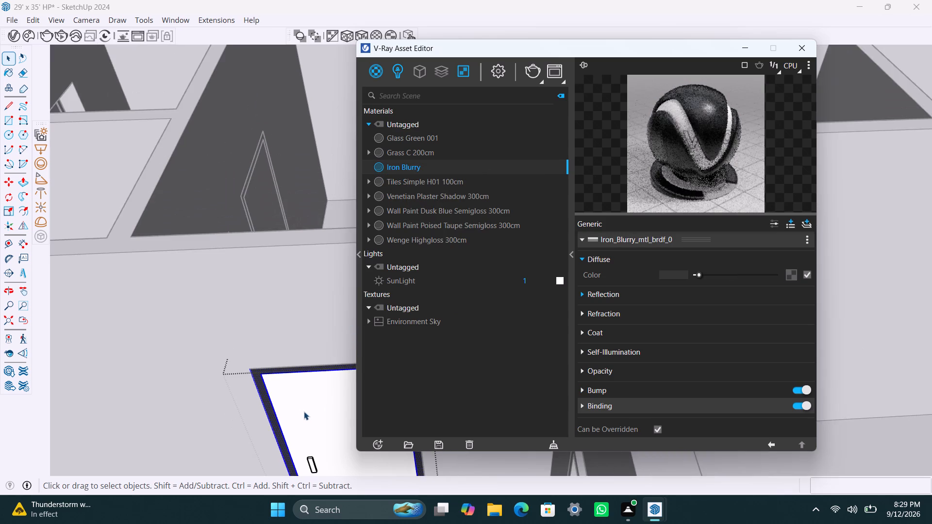
shift+middle_drag(308, 407, 291, 273)
click(364, 33)
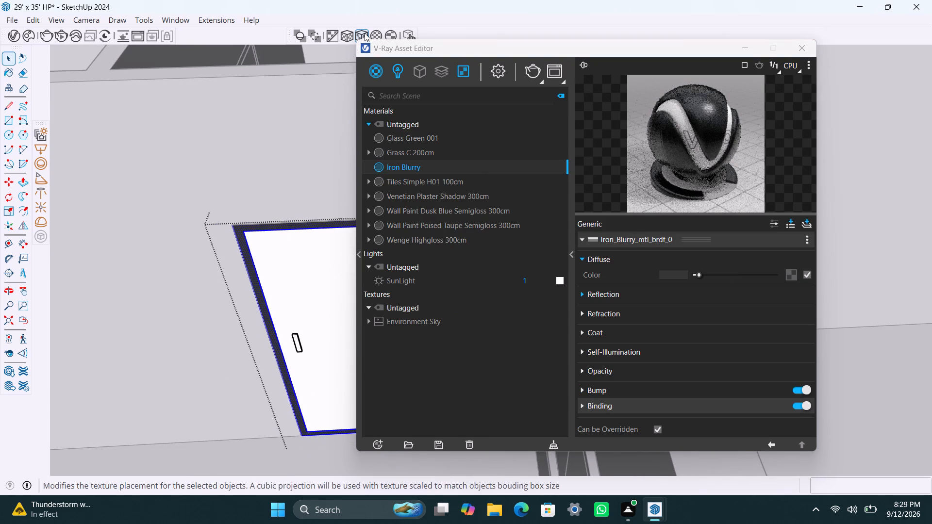
Apply Iron Blurry to the exterior door's handle with fitted cubic texture projection.
scroll(303, 338, up, 1)
click(303, 338)
scroll(296, 345, up, 2)
double_click(297, 344)
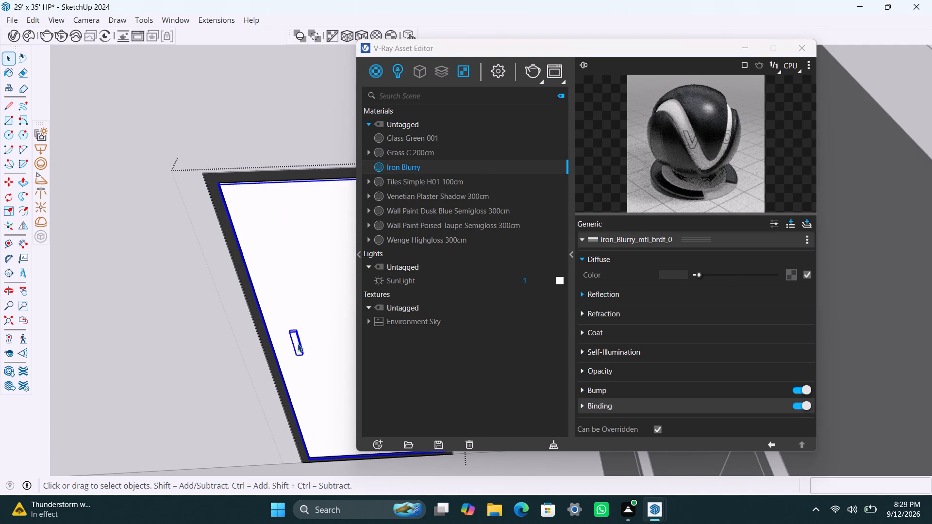
double_click(298, 342)
click(292, 342)
click(290, 309)
double_click(313, 302)
click(294, 348)
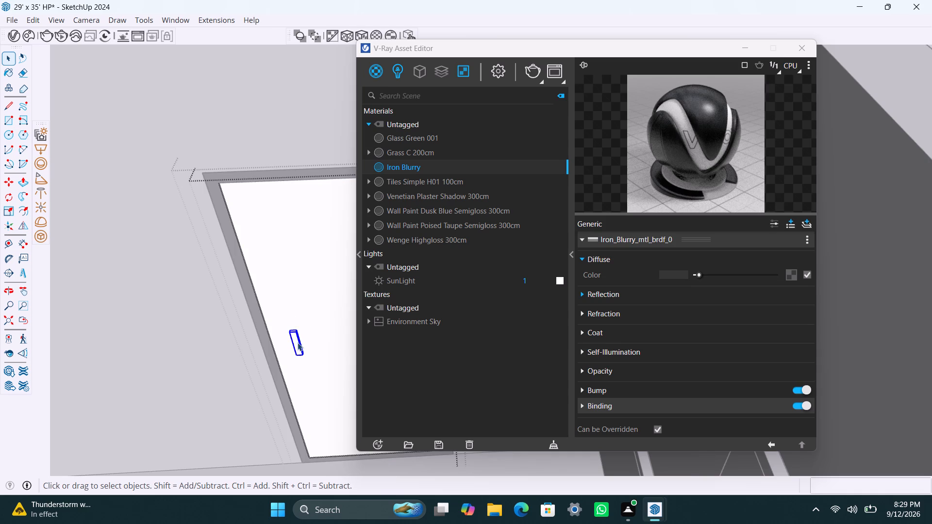
right_click(413, 166)
click(443, 197)
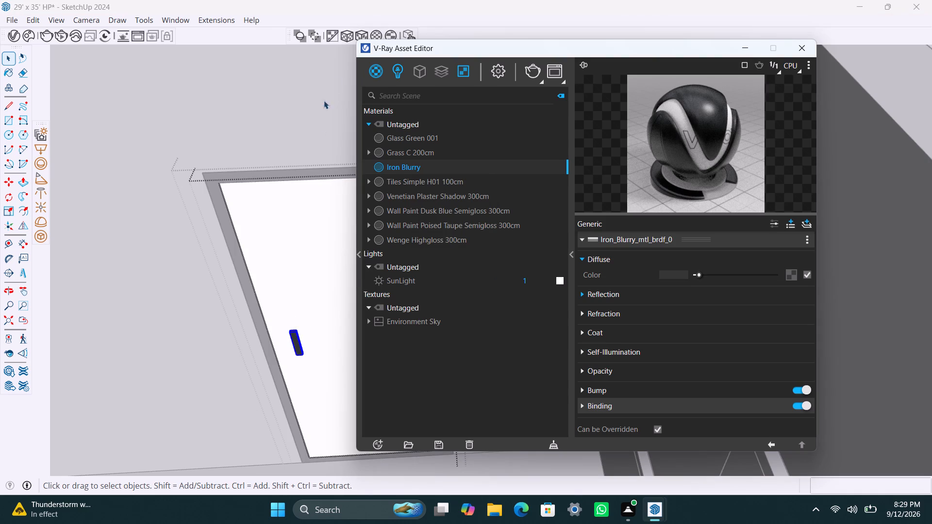
click(363, 30)
Apply Wenge Highgloss 300cm to the exterior door's panel with fitted cubic projection, and leave the door and house groups.
double_click(312, 203)
click(311, 203)
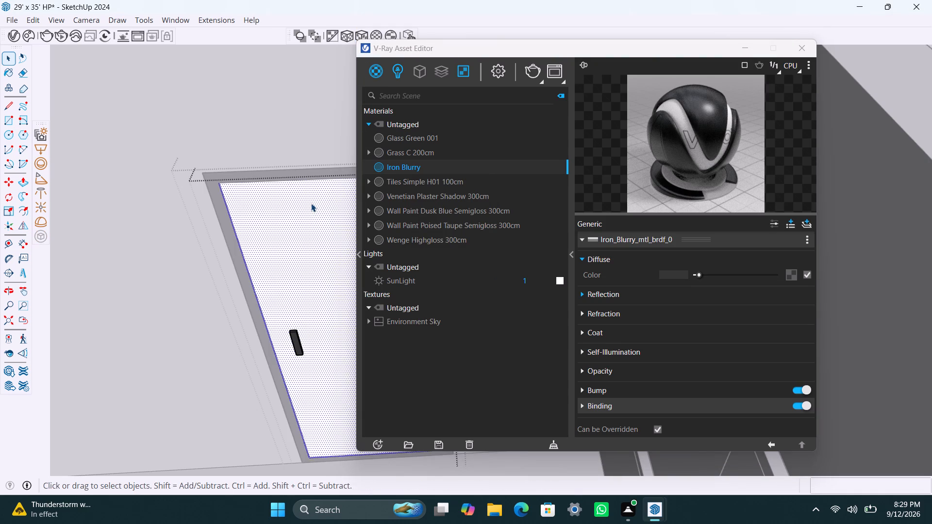
click(397, 236)
right_click(398, 239)
click(452, 270)
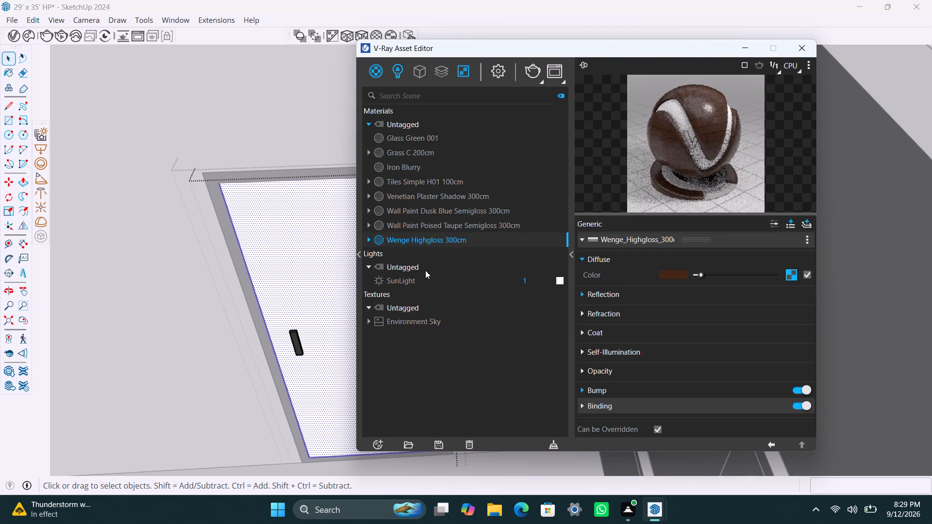
click(360, 33)
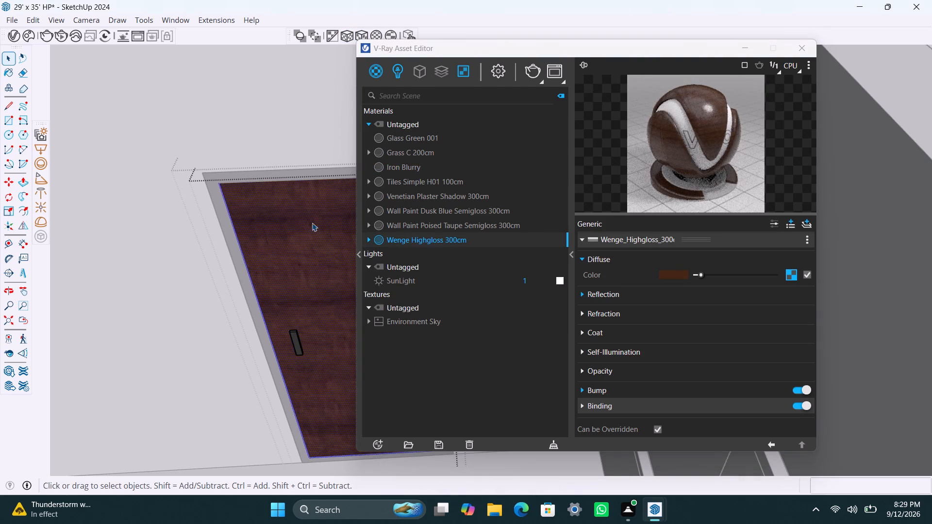
scroll(274, 249, down, 14)
click(256, 358)
scroll(256, 348, down, 4)
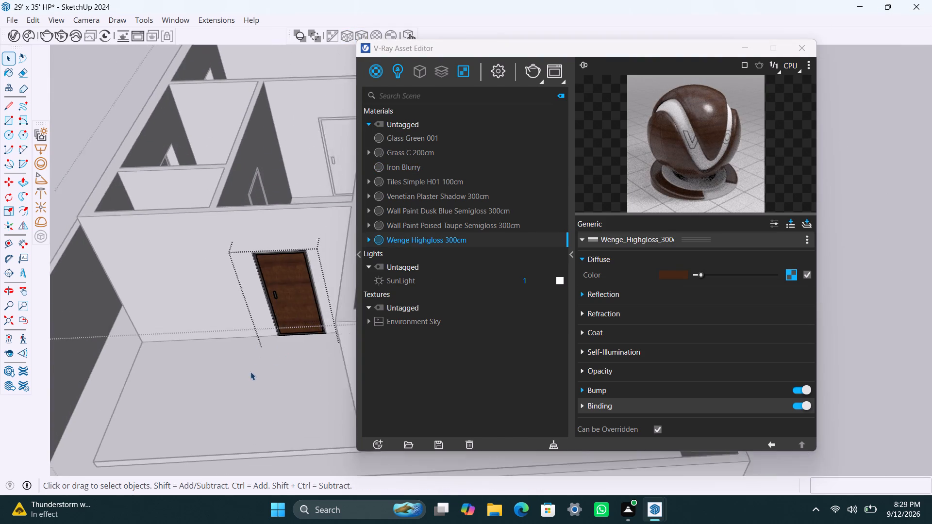
middle_drag(241, 384, 220, 412)
scroll(286, 256, up, 2)
click(280, 231)
scroll(277, 248, down, 3)
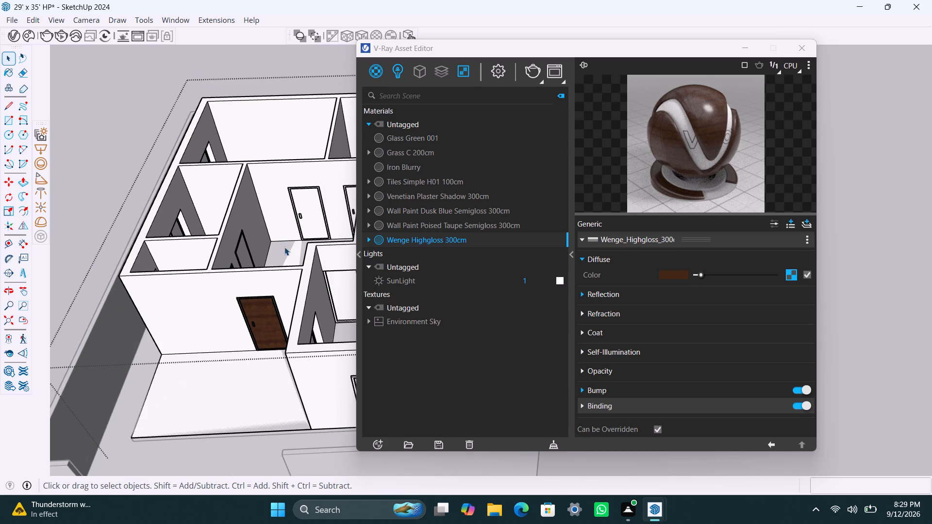
click(215, 74)
Apply Iron Blurry to the frame of the interior door directly behind the exterior door, with fitted cubic texture projection.
scroll(276, 252, up, 2)
middle_drag(298, 306, 197, 338)
scroll(226, 338, up, 1)
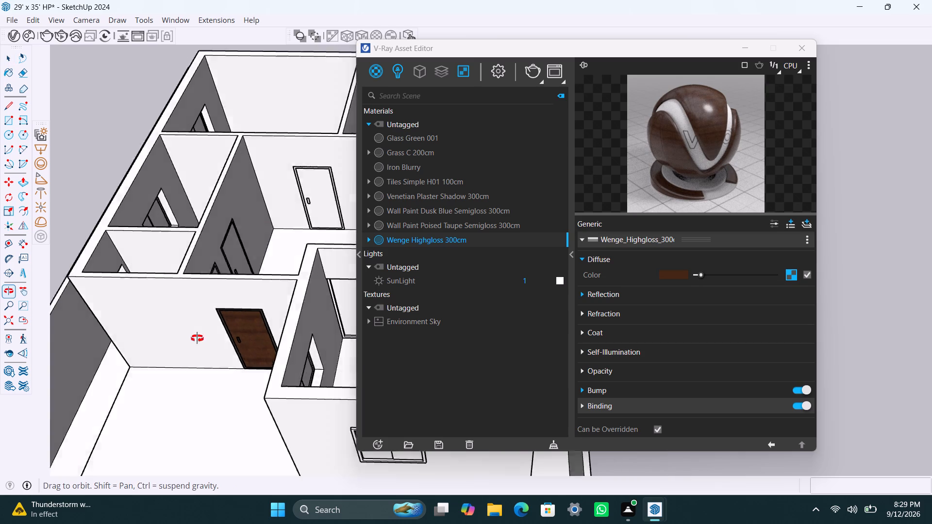
middle_drag(197, 338, 399, 324)
scroll(326, 207, up, 2)
scroll(284, 209, up, 9)
click(284, 188)
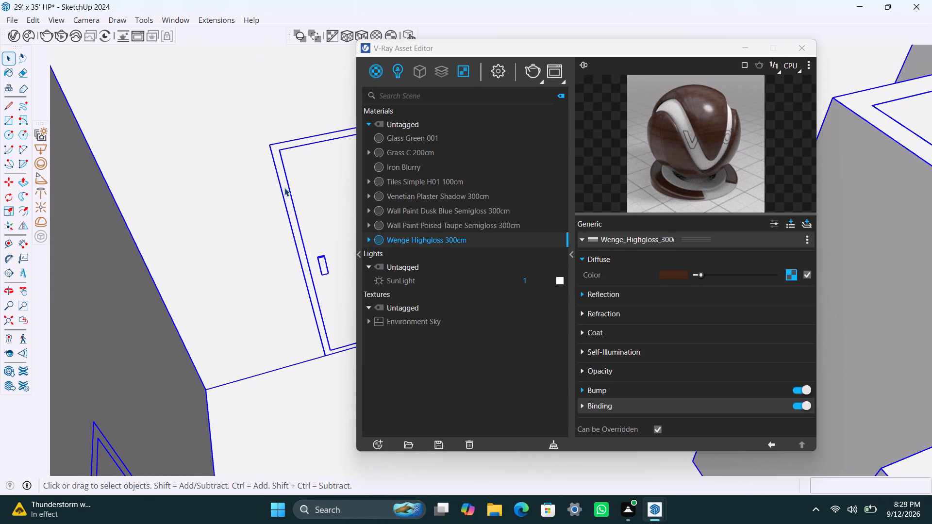
triple_click(284, 188)
double_click(285, 188)
scroll(286, 189, up, 2)
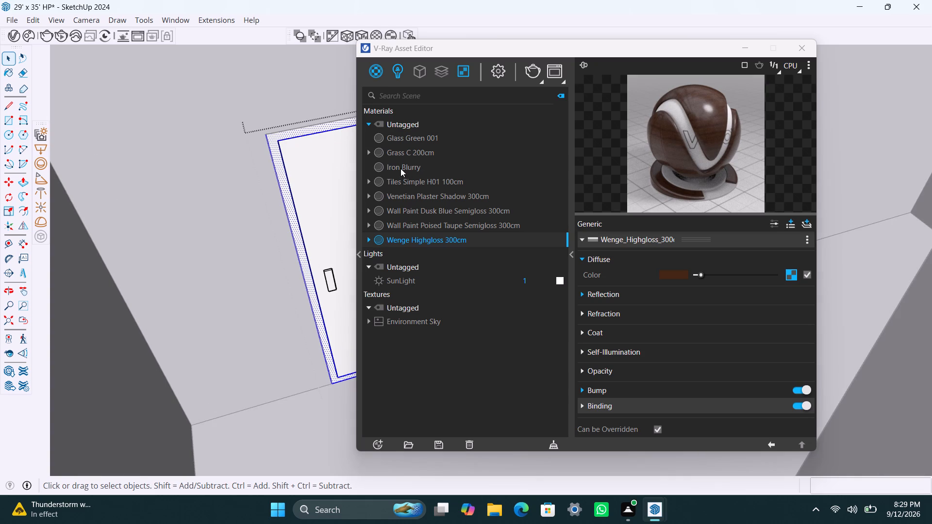
click(400, 168)
right_click(400, 170)
click(417, 194)
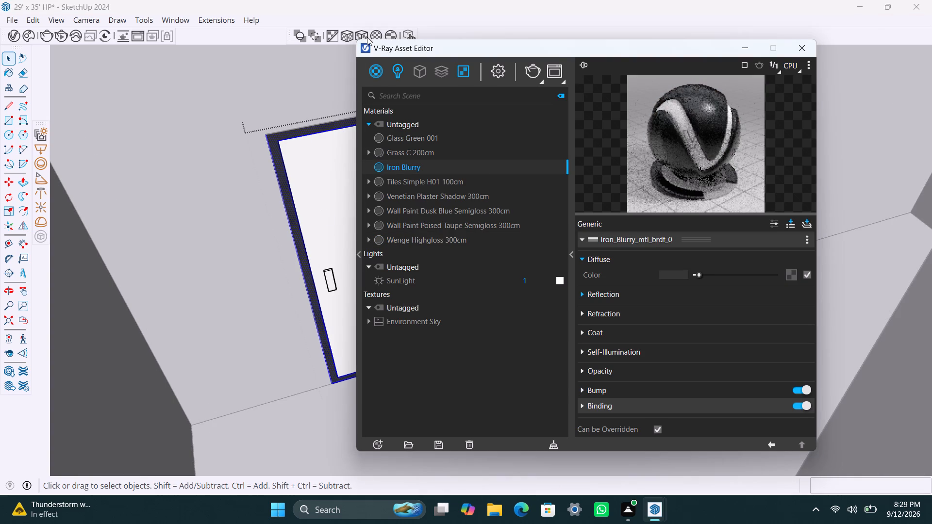
click(366, 30)
Apply Wenge Highgloss 300cm to this interior door's panel with fitted cubic texture projection.
triple_click(338, 160)
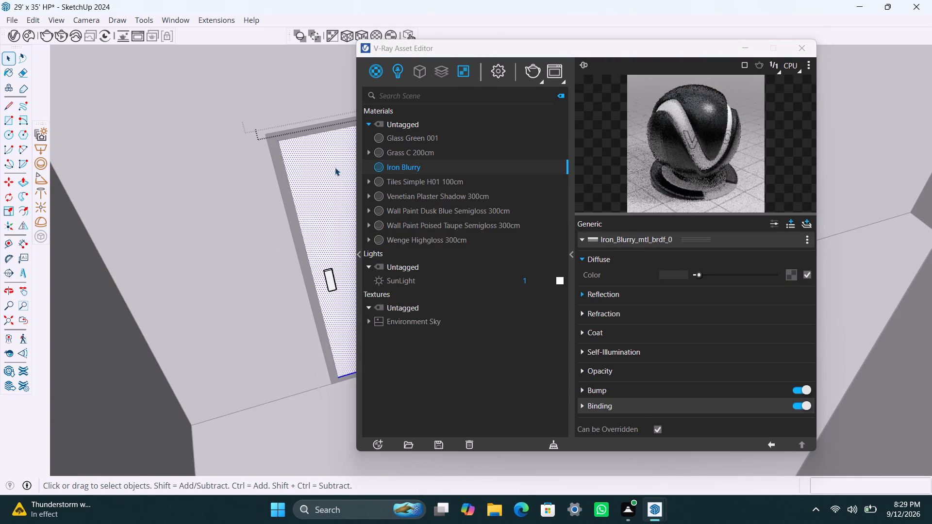
double_click(335, 167)
click(320, 161)
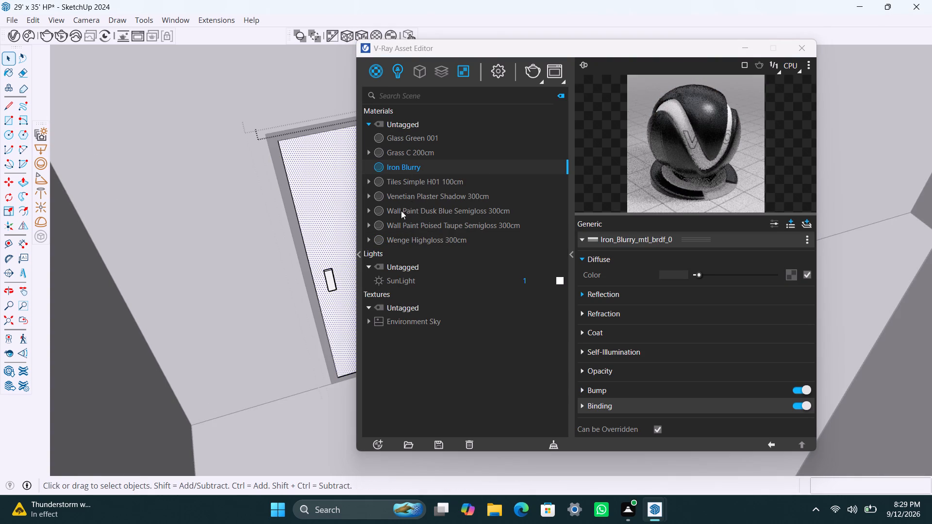
click(411, 240)
right_click(411, 240)
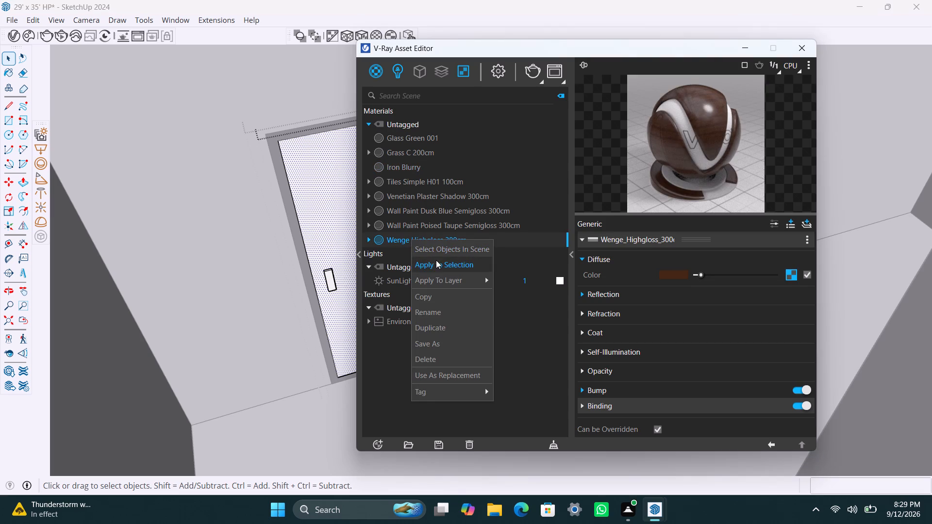
click(436, 260)
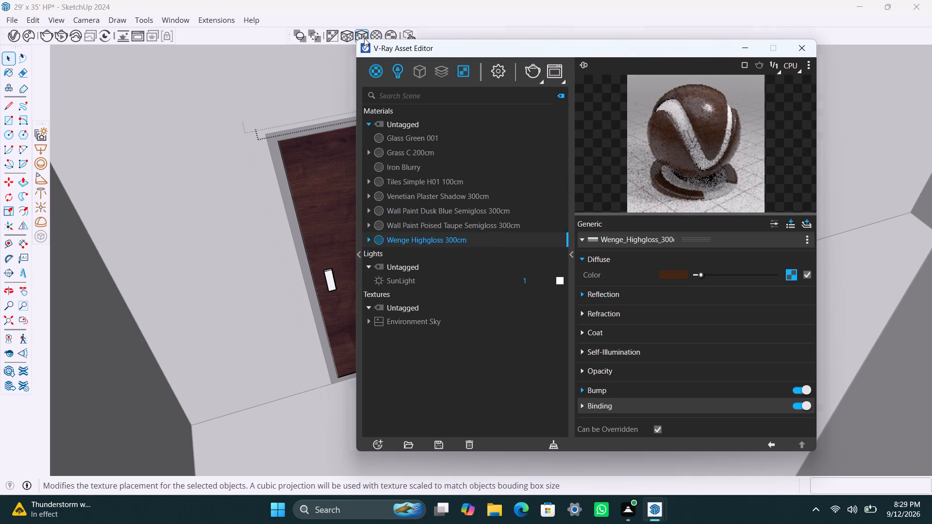
click(364, 38)
Apply Iron Blurry to the same interior door's handle and leave the nested door groups.
scroll(334, 264, up, 2)
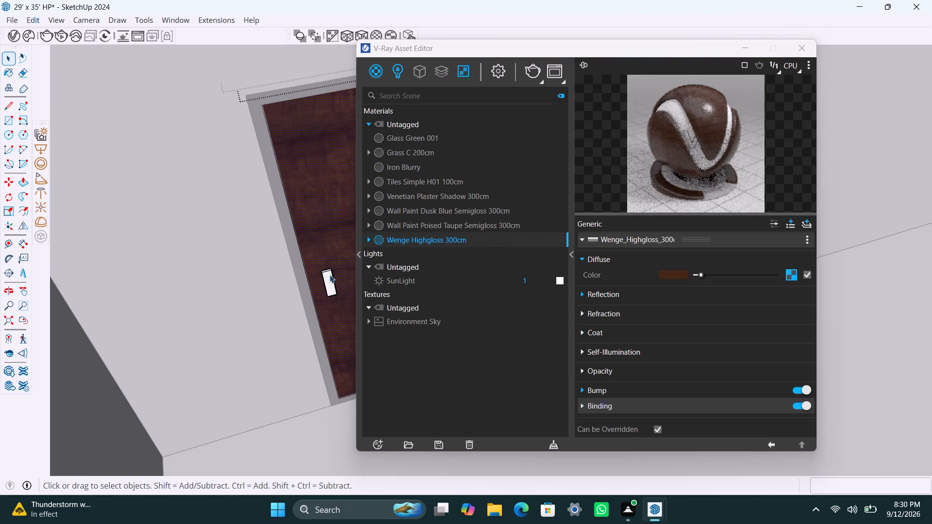
click(330, 275)
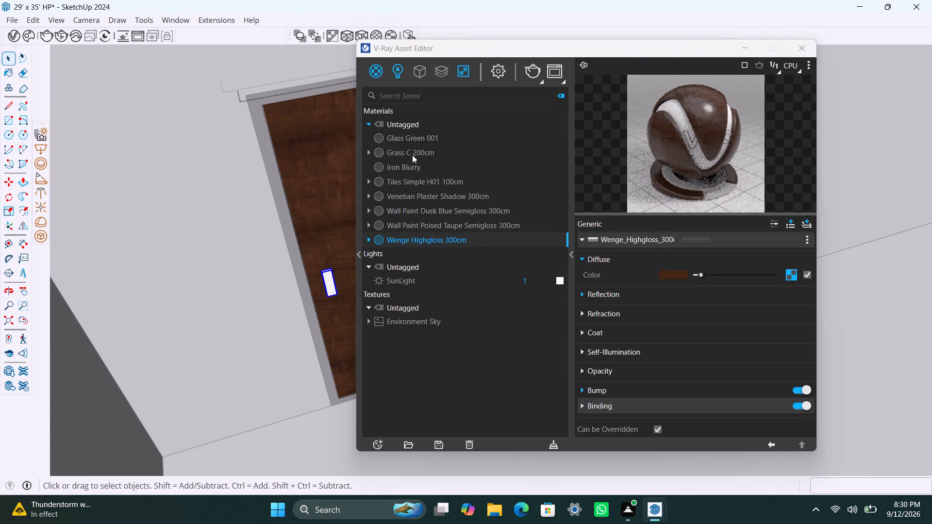
click(410, 166)
right_click(408, 162)
click(429, 192)
scroll(295, 254, down, 8)
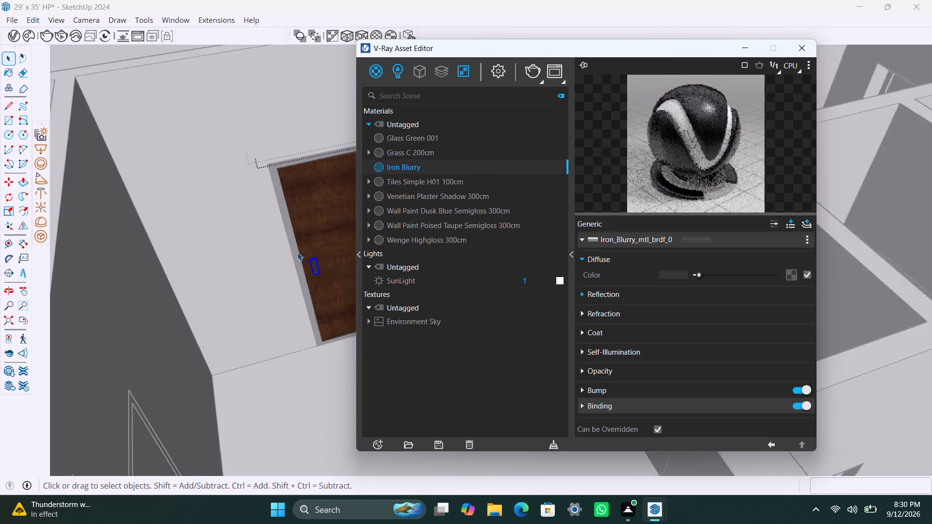
scroll(298, 252, down, 11)
middle_drag(295, 314, 298, 319)
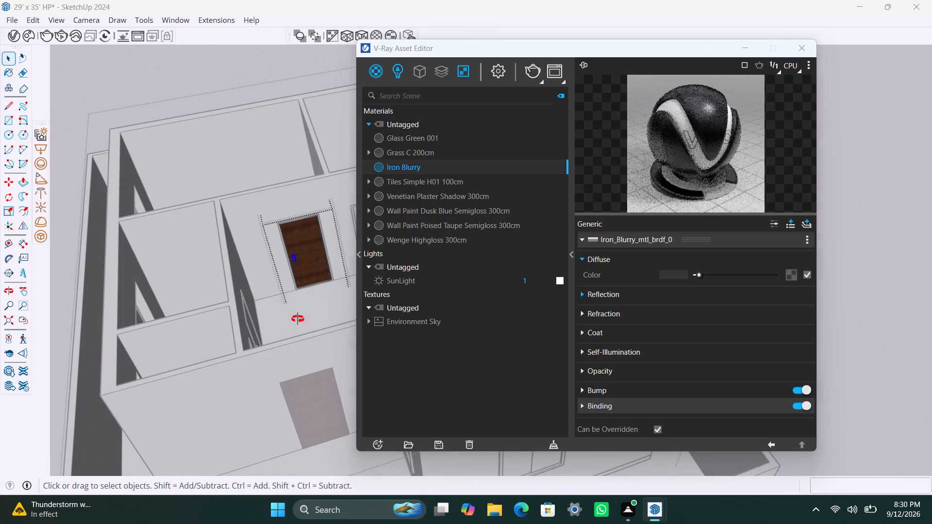
middle_drag(298, 319, 207, 314)
click(199, 81)
scroll(226, 240, down, 4)
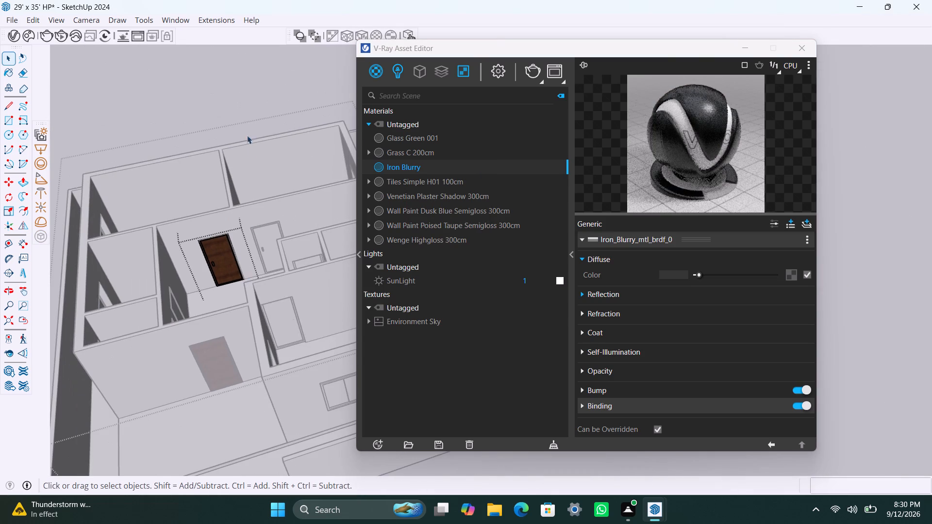
click(233, 106)
click(244, 114)
Apply Iron Blurry to the frame of the adjacent interior door on the same wall, with fitted cubic texture projection.
scroll(258, 258, down, 2)
middle_drag(259, 276, 309, 331)
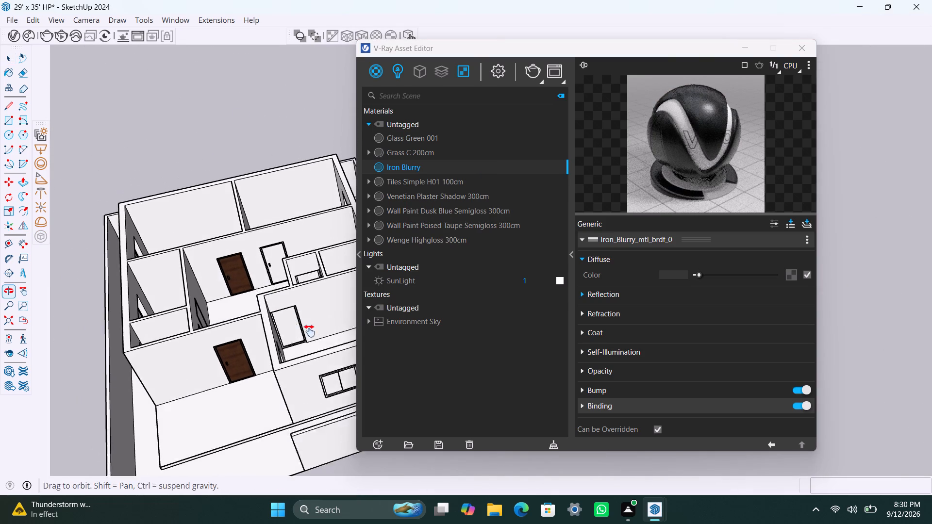
middle_drag(309, 331, 310, 332)
scroll(271, 274, up, 2)
double_click(265, 261)
scroll(276, 273, up, 2)
scroll(324, 311, up, 2)
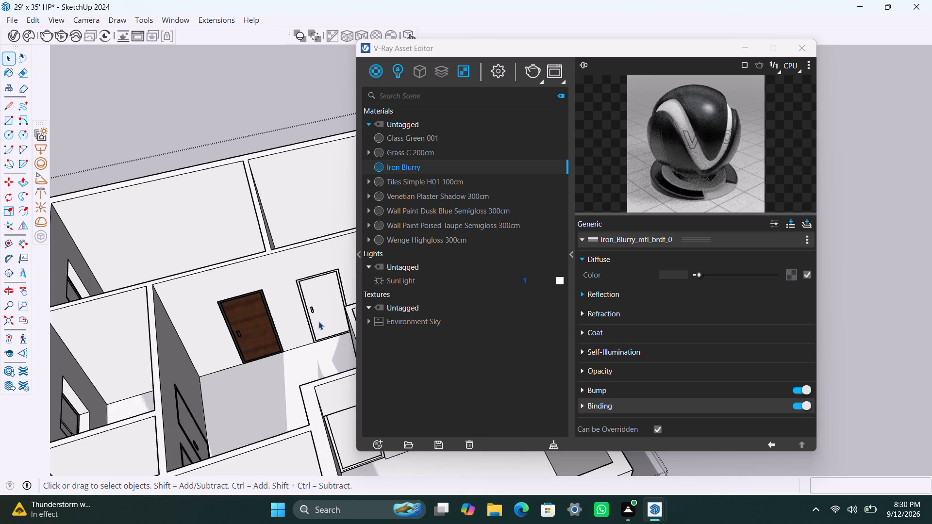
middle_drag(311, 329, 249, 330)
scroll(295, 289, up, 8)
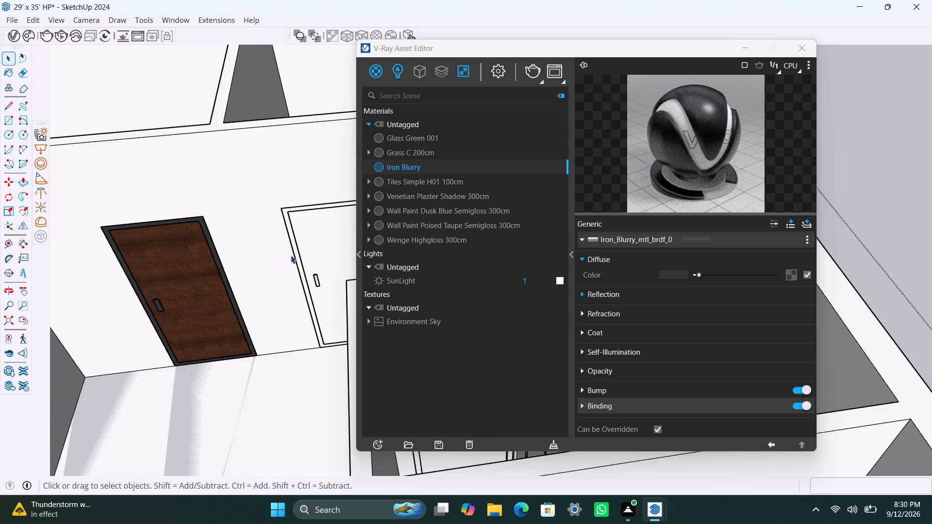
scroll(291, 255, up, 9)
triple_click(289, 230)
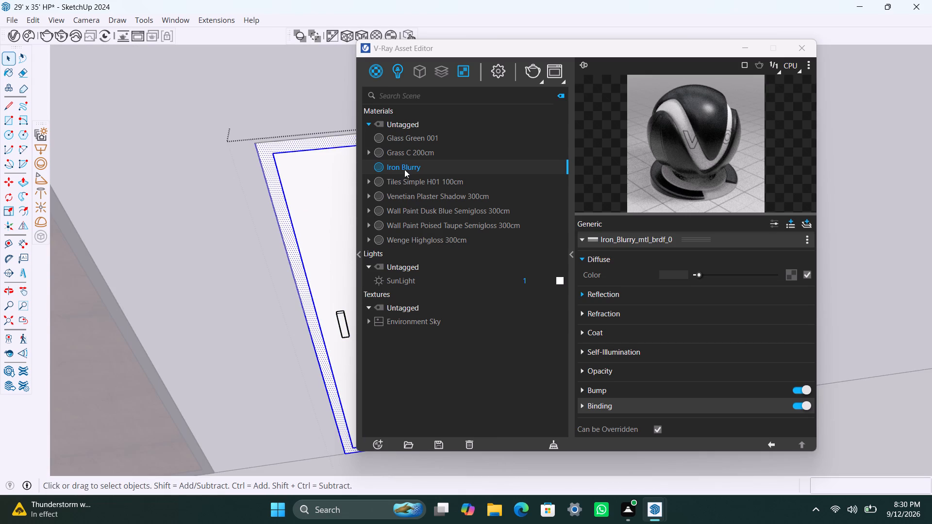
right_click(408, 168)
click(464, 189)
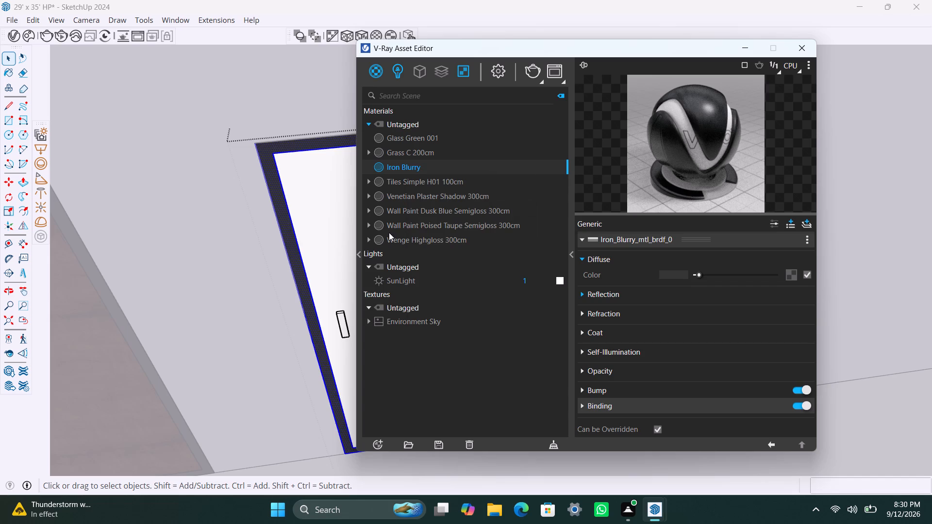
click(362, 35)
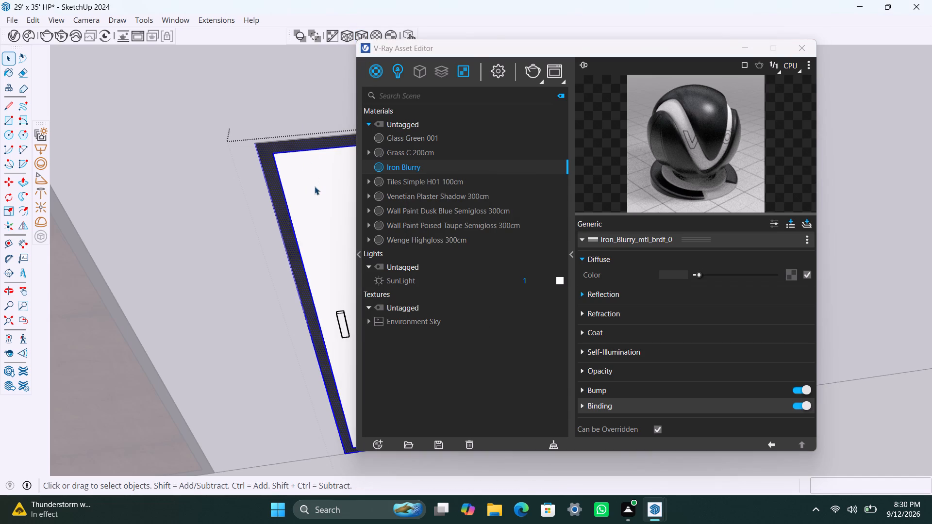
Apply Wenge Highgloss 300cm to this interior door's panel with fitted cubic texture projection.
double_click(315, 186)
click(315, 186)
click(313, 193)
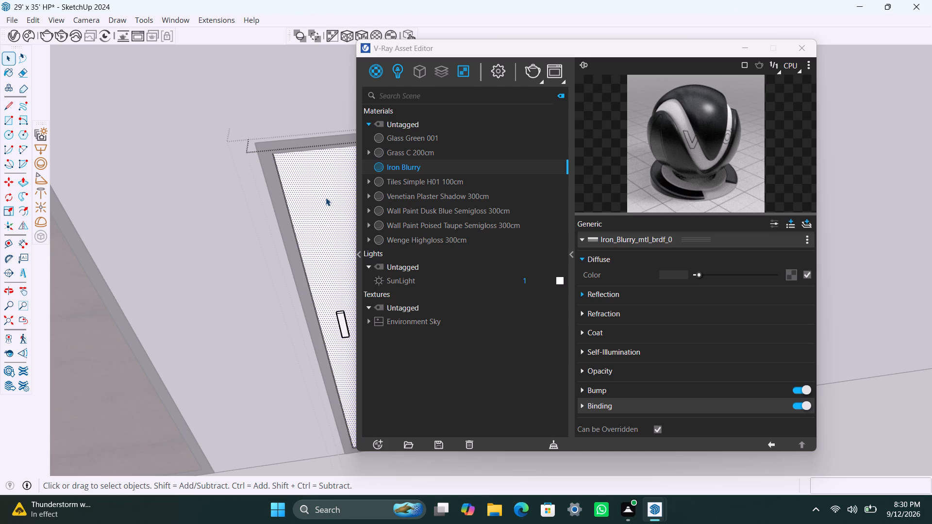
double_click(326, 197)
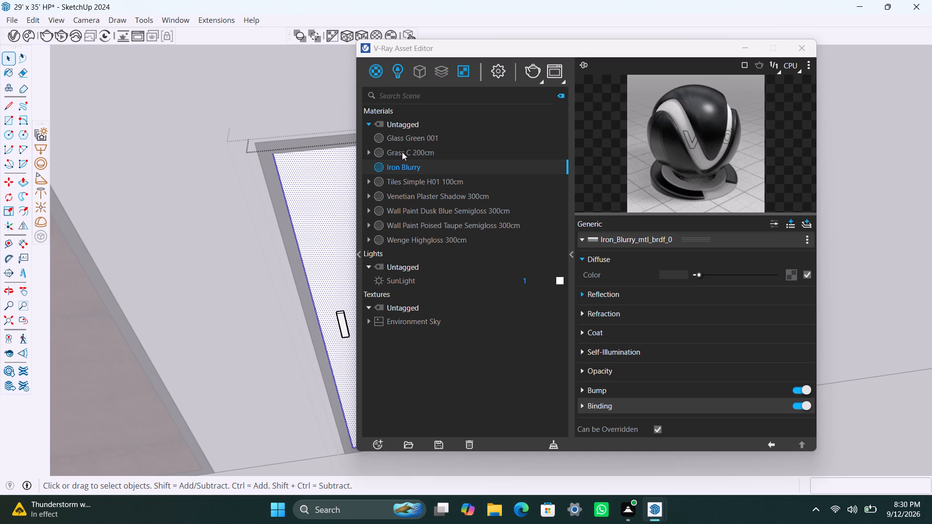
click(419, 241)
right_click(421, 241)
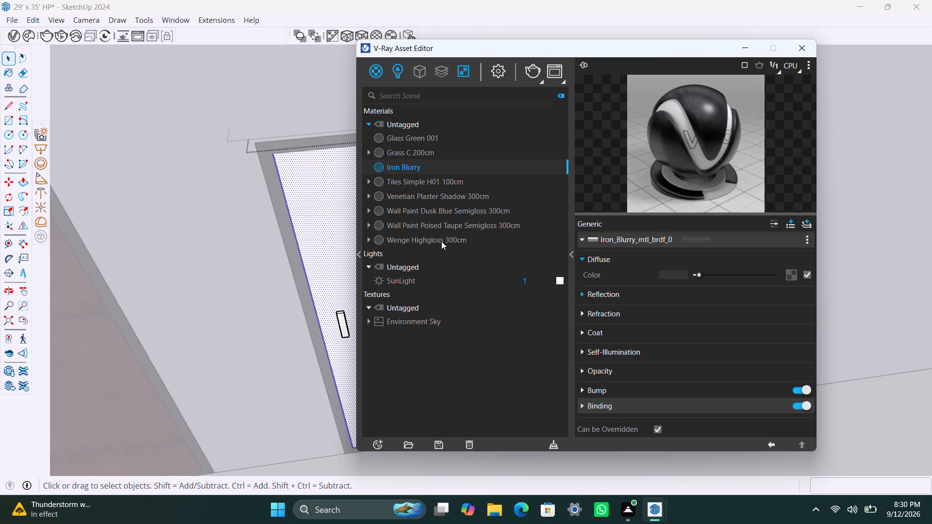
right_click(441, 241)
right_click(441, 241)
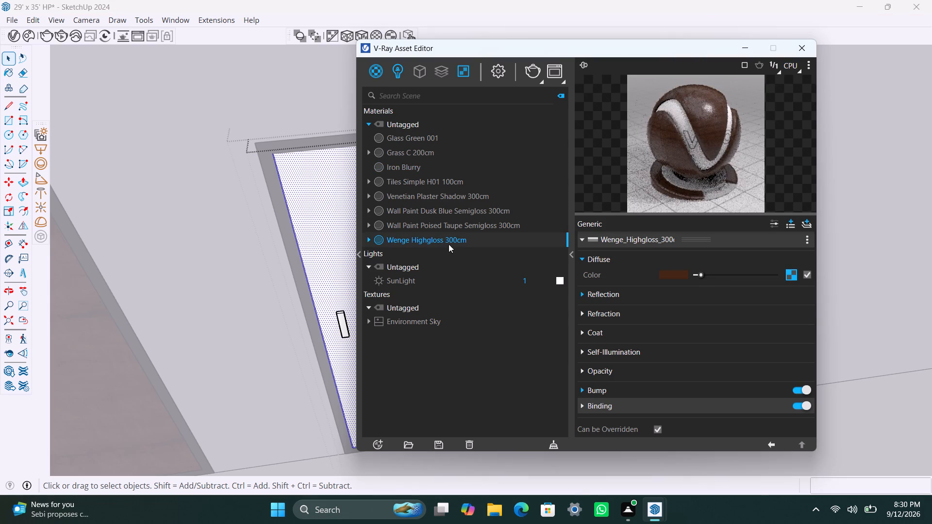
right_click(449, 243)
right_drag(458, 236, 458, 241)
right_click(462, 243)
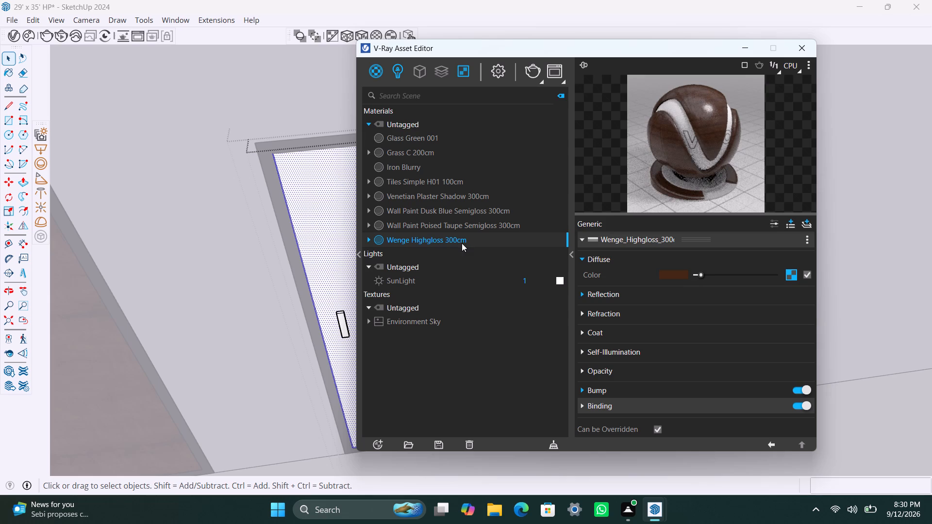
click(478, 270)
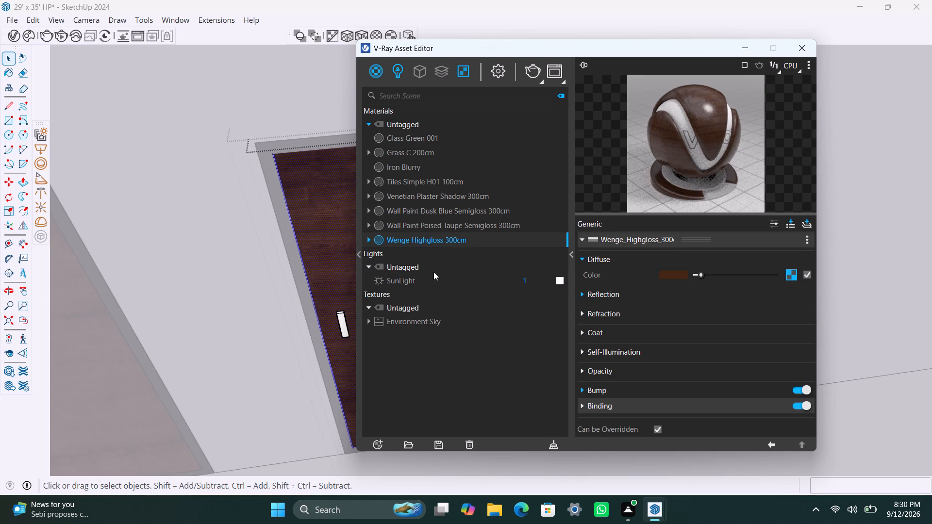
click(358, 33)
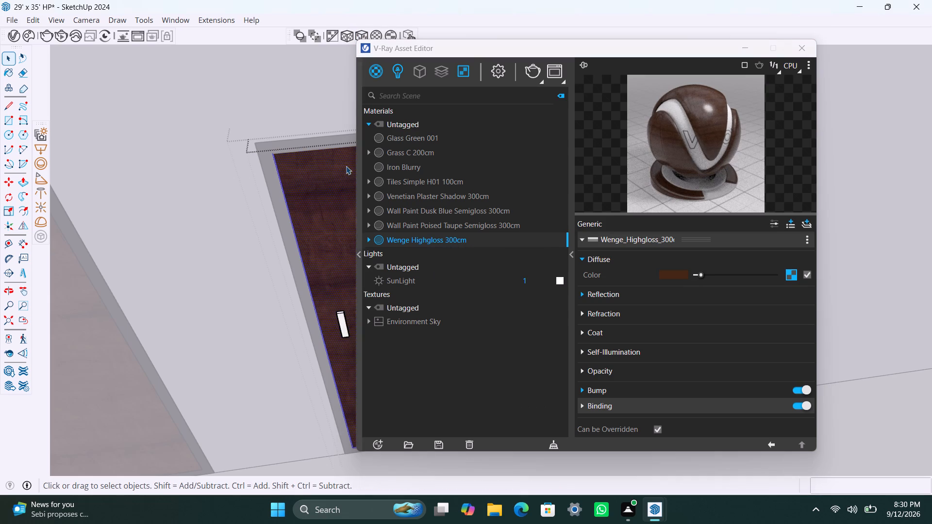
Apply Iron Blurry to the same interior door's handle and leave the nested door groups.
scroll(356, 321, up, 5)
click(346, 326)
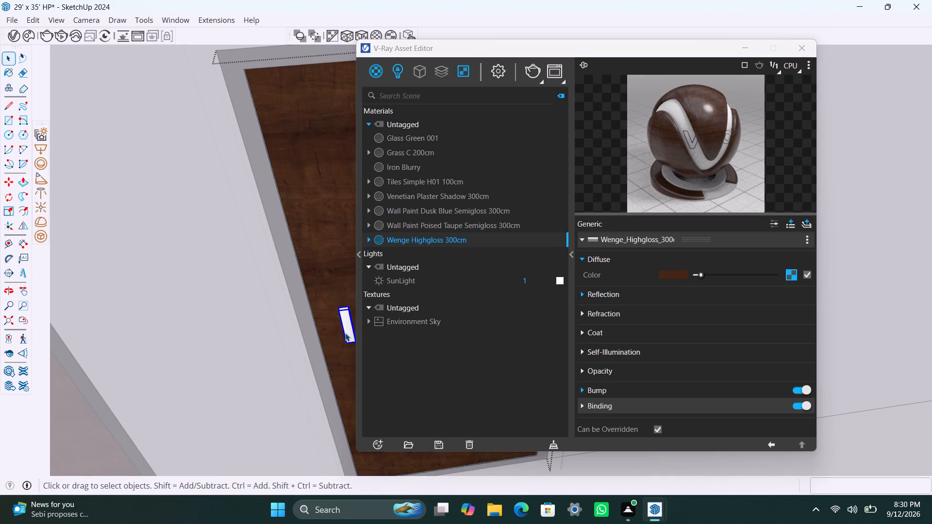
click(410, 165)
right_click(410, 165)
click(464, 193)
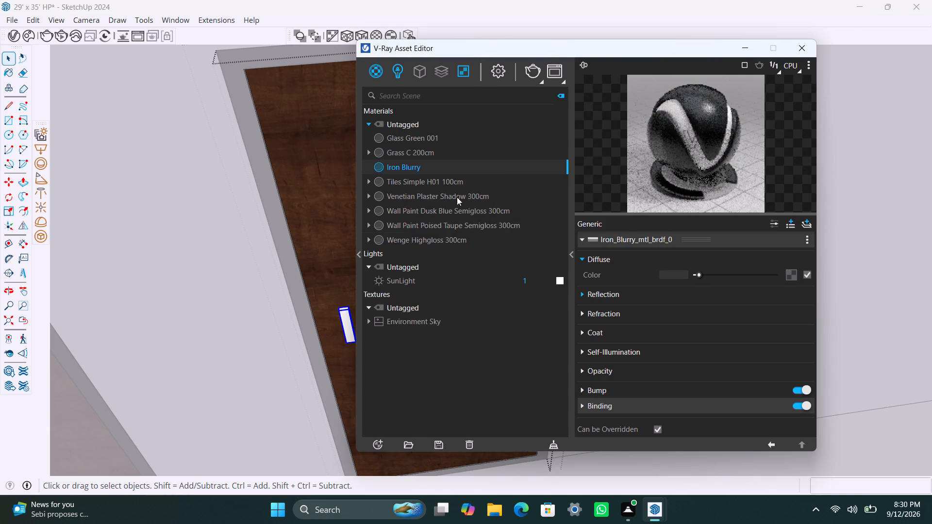
scroll(271, 247, down, 15)
click(238, 246)
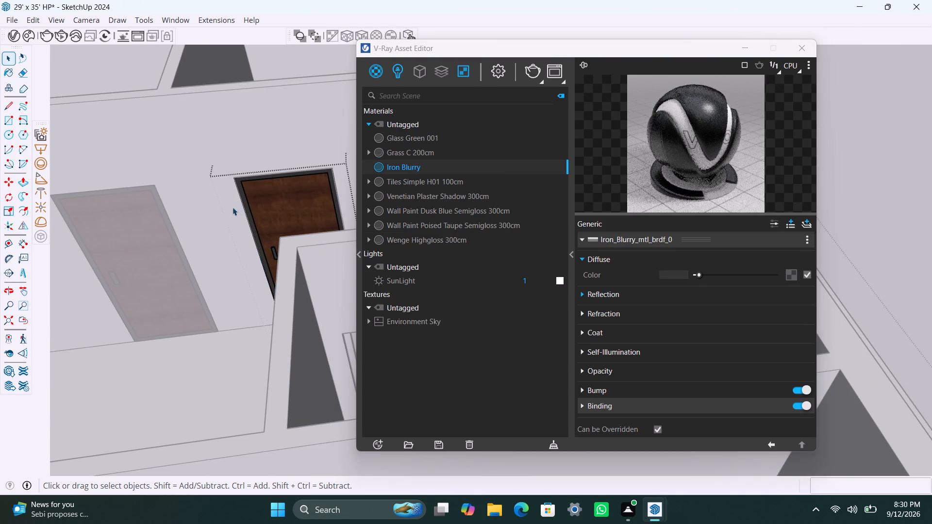
scroll(233, 208, down, 5)
double_click(276, 120)
Apply Iron Blurry to the corner-side door's frame on the wall with two unfinished interior doors, with fitted cubic texture projection.
scroll(254, 231, down, 5)
scroll(240, 236, up, 6)
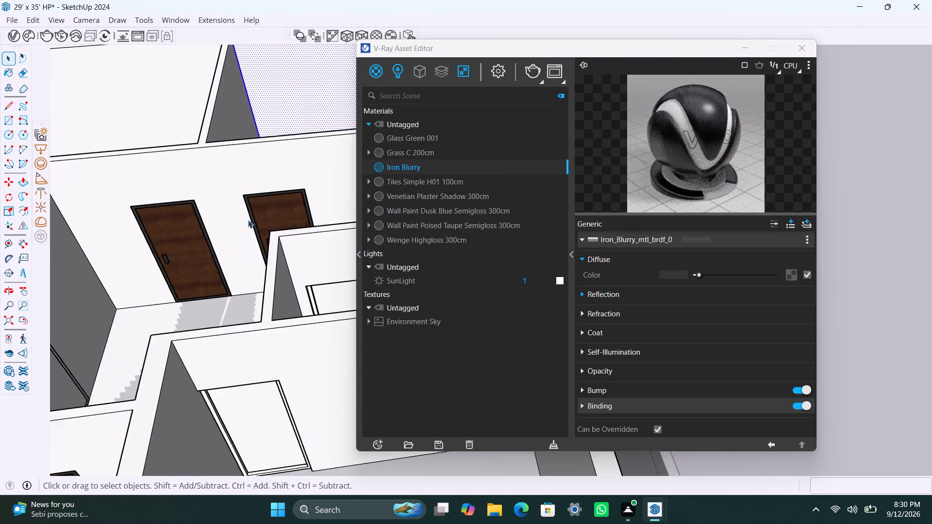
scroll(248, 220, up, 10)
scroll(256, 275, down, 15)
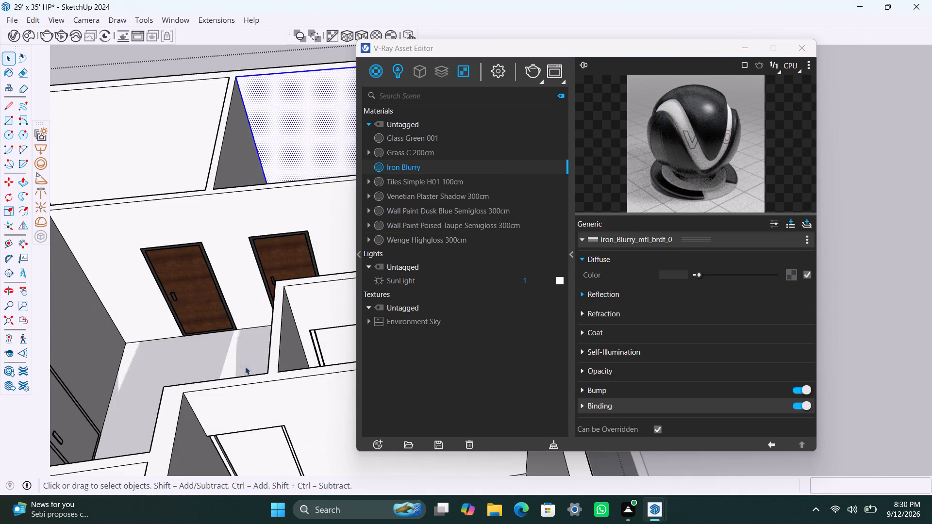
scroll(241, 350, down, 5)
middle_drag(233, 389, 62, 397)
scroll(192, 206, up, 3)
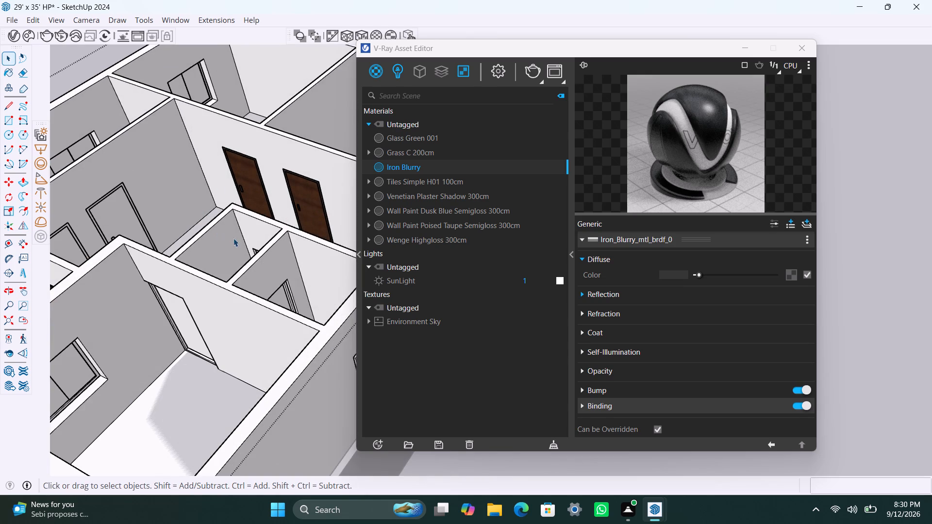
shift+middle_drag(241, 242, 322, 291)
scroll(247, 246, up, 2)
middle_drag(262, 279, 105, 348)
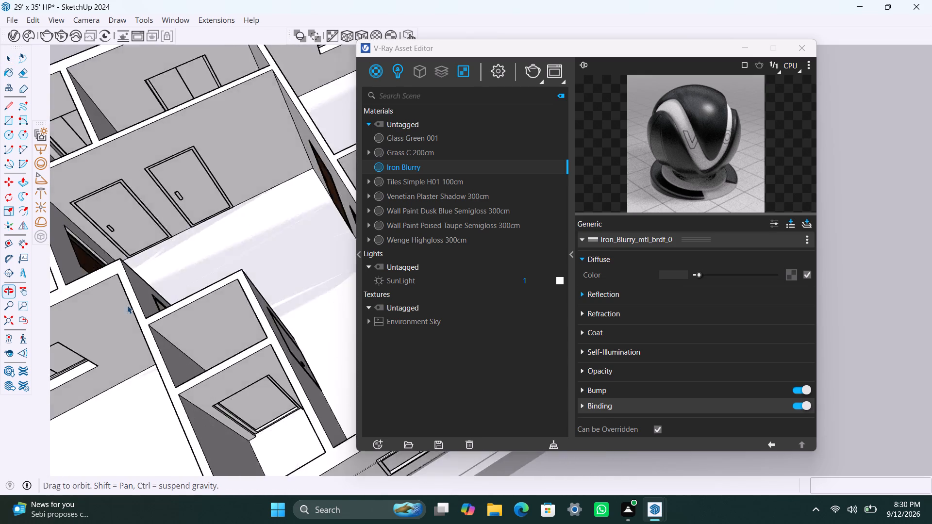
scroll(136, 279, up, 3)
middle_drag(177, 212, 318, 250)
scroll(200, 235, up, 6)
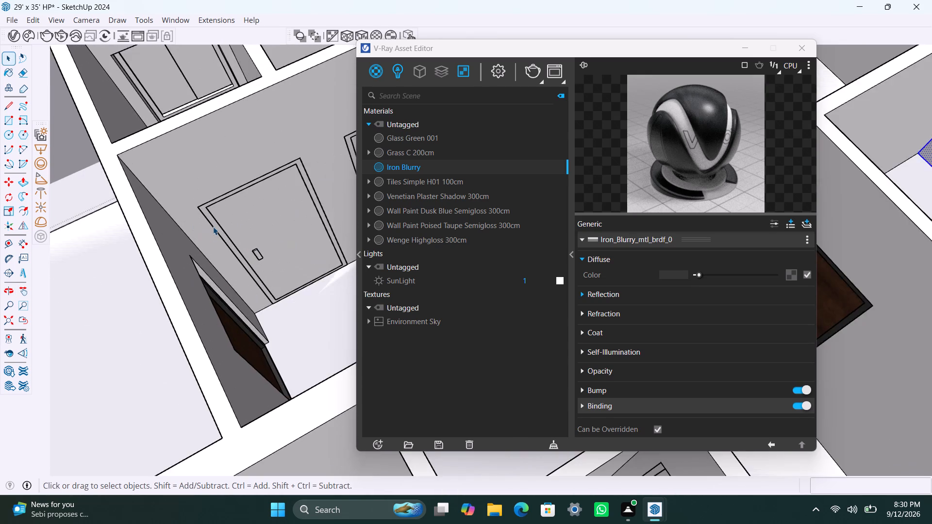
scroll(213, 227, up, 2)
middle_drag(213, 227, 160, 197)
scroll(250, 226, up, 4)
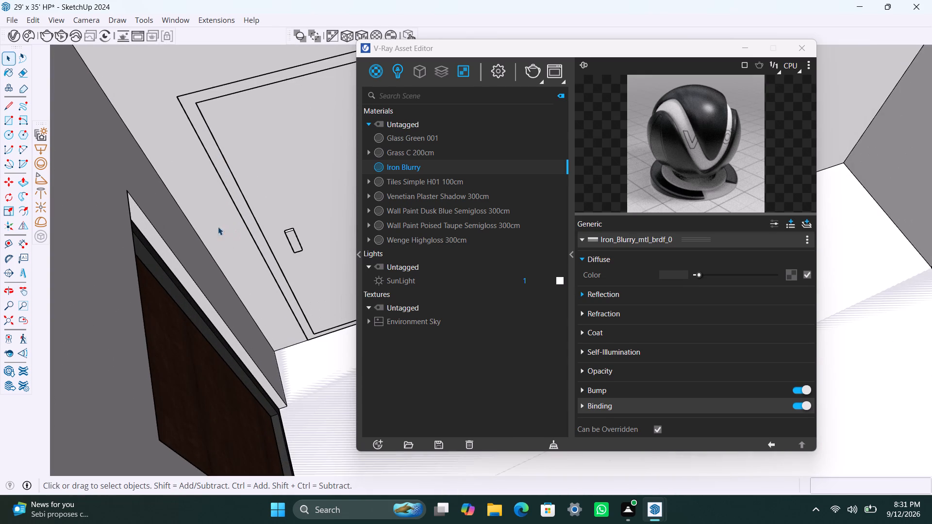
triple_click(225, 179)
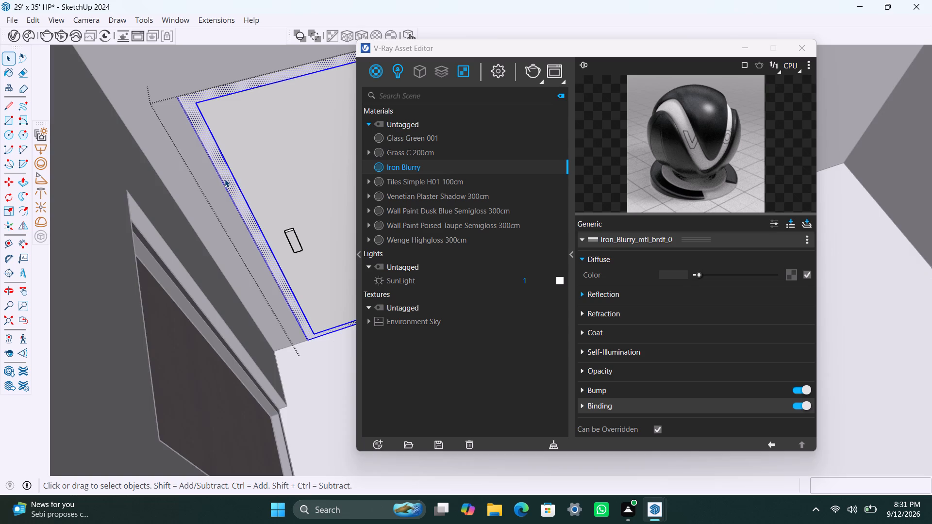
right_click(399, 170)
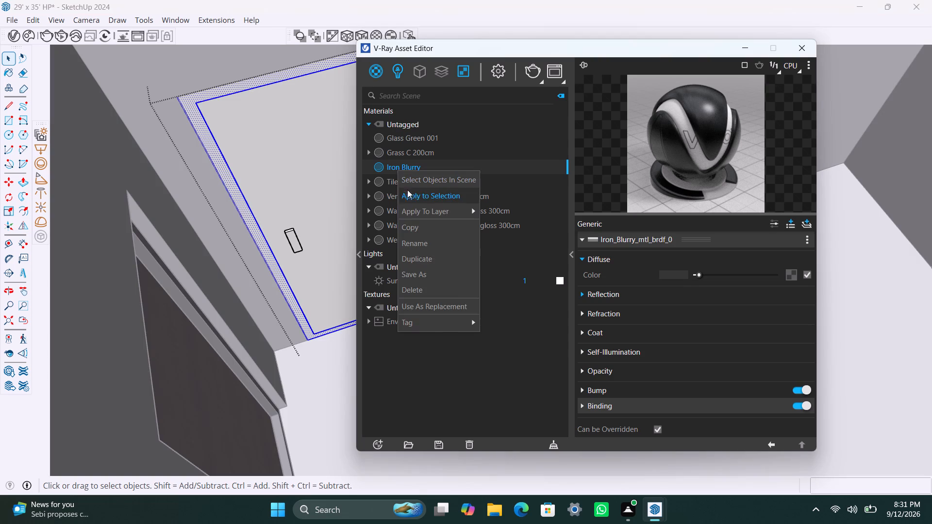
click(409, 195)
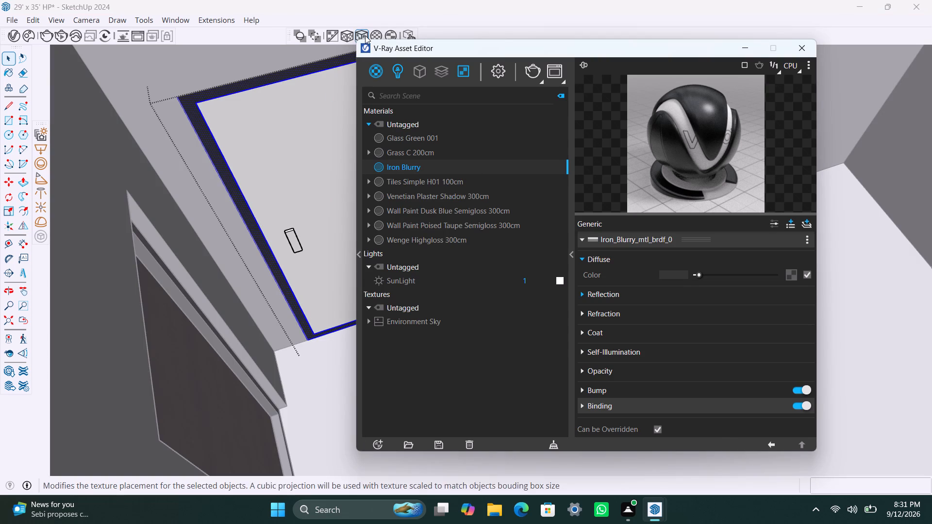
click(365, 35)
Apply Iron Blurry to this corner-side door's handle with fitted cubic texture projection.
scroll(310, 226, up, 4)
click(291, 239)
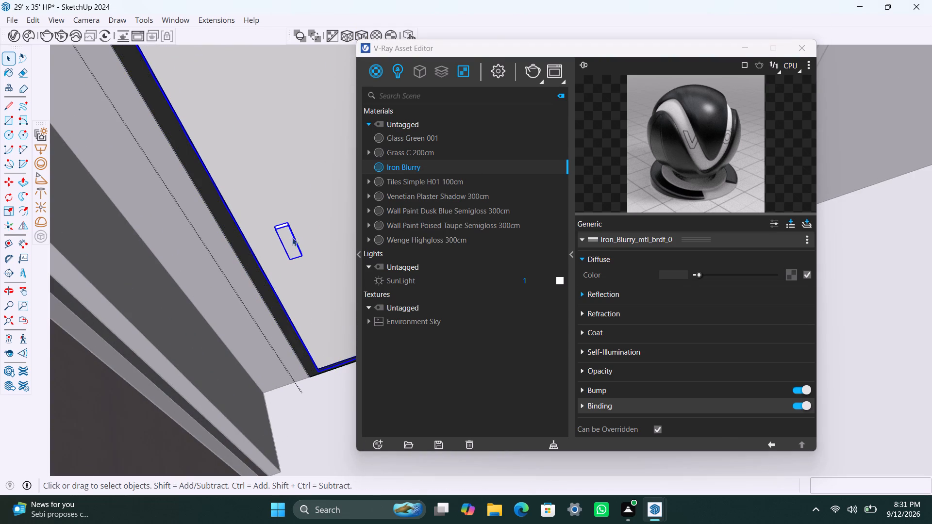
double_click(291, 239)
click(285, 239)
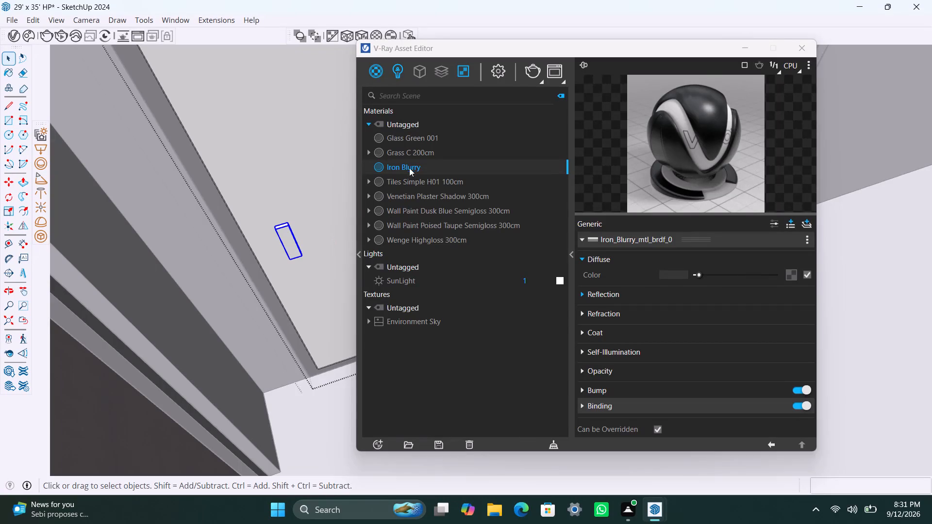
right_click(411, 166)
click(427, 187)
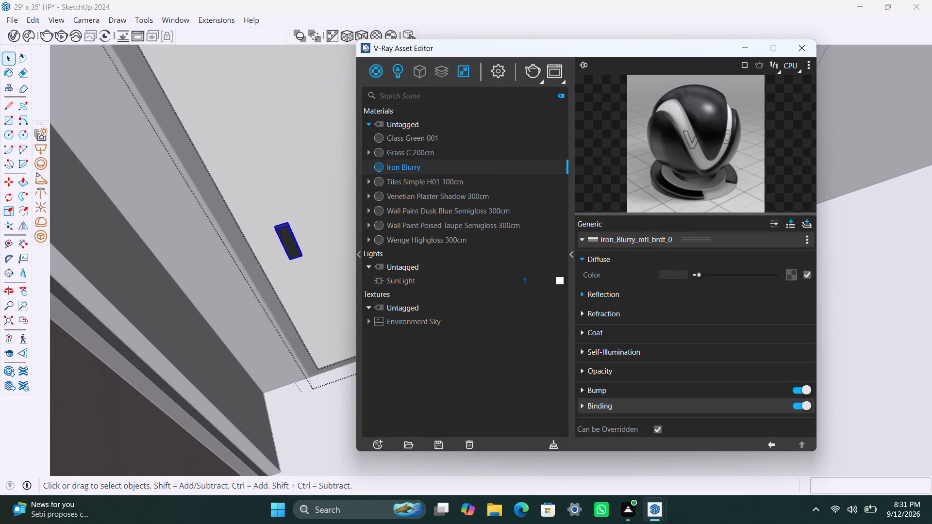
click(366, 34)
Apply Wenge Highgloss 300cm to the same door's panel with fitted cubic texture projection and leave the nested door groups.
click(349, 121)
double_click(317, 128)
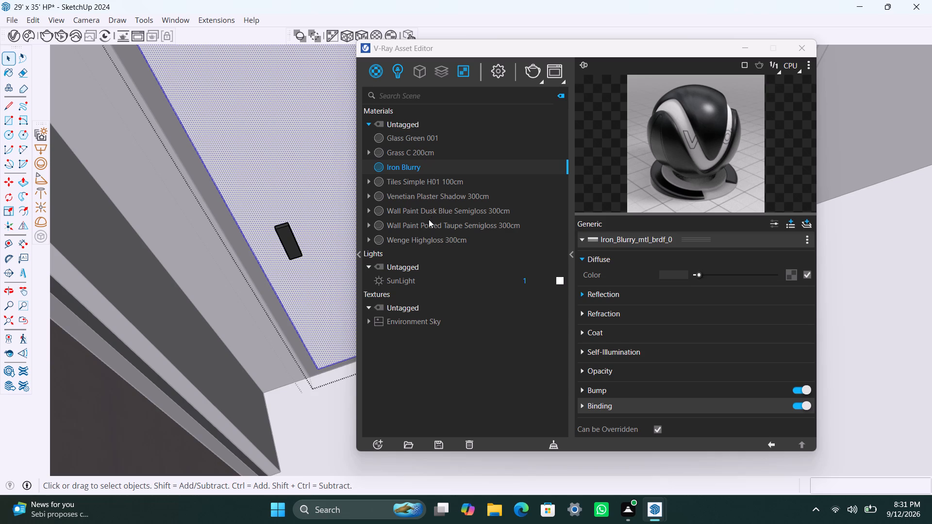
click(426, 240)
right_click(433, 243)
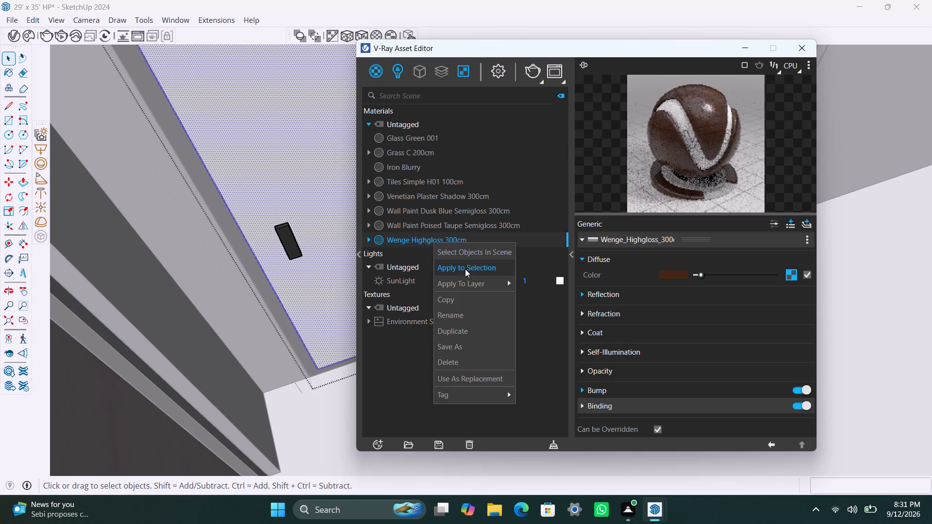
click(465, 269)
click(360, 38)
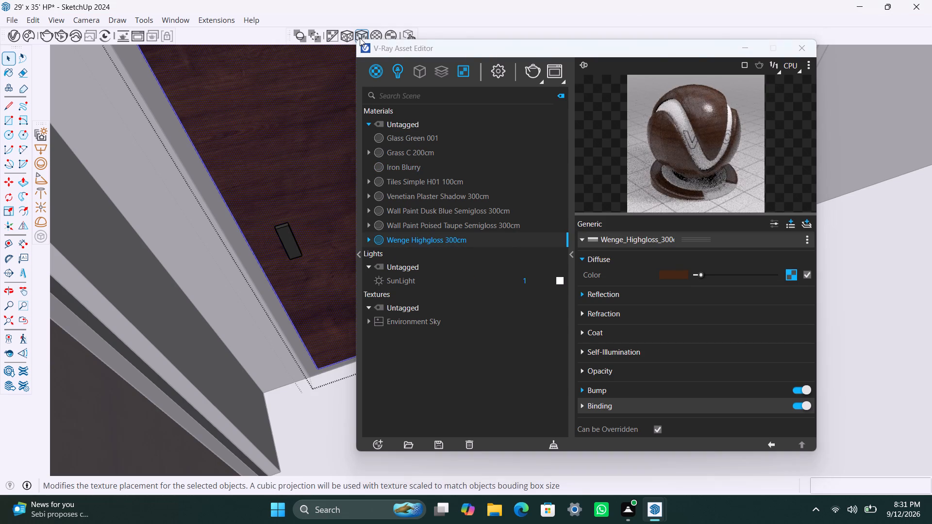
scroll(242, 185, down, 15)
middle_drag(244, 236, 172, 257)
scroll(266, 226, down, 3)
middle_drag(283, 217, 170, 316)
click(276, 228)
double_click(281, 240)
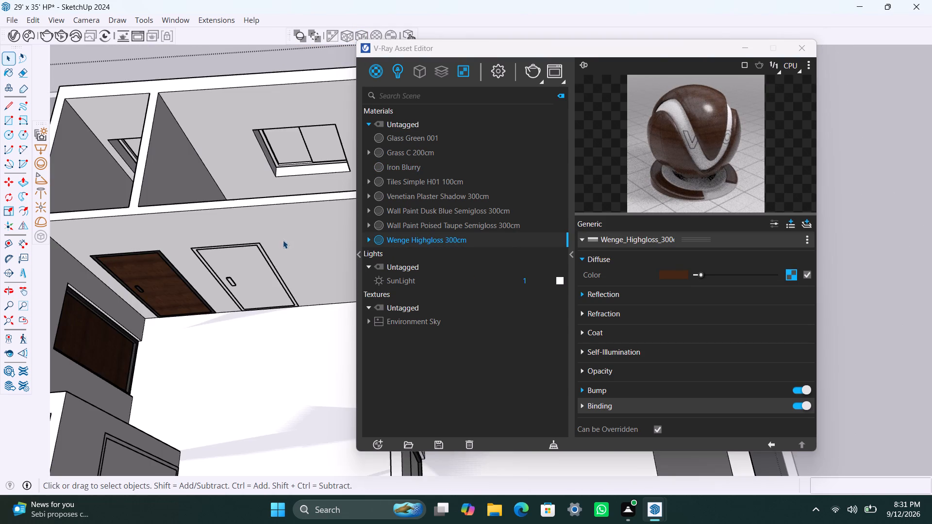
Apply Iron Blurry to the frame of the neighbouring unfinished door on the same wall, with fitted cubic texture projection.
scroll(213, 268, up, 6)
middle_drag(200, 263, 224, 209)
scroll(218, 219, up, 3)
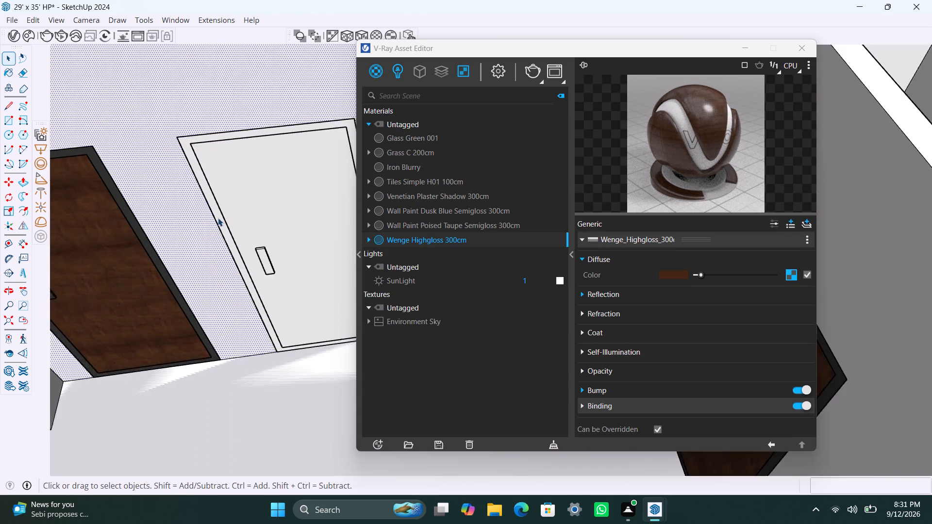
scroll(218, 218, up, 2)
double_click(216, 217)
scroll(218, 212, up, 2)
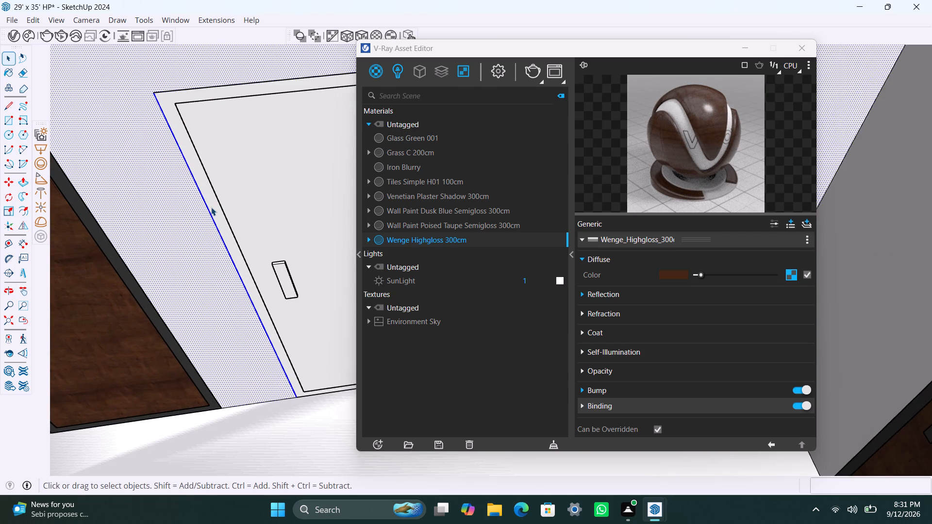
double_click(211, 207)
click(211, 207)
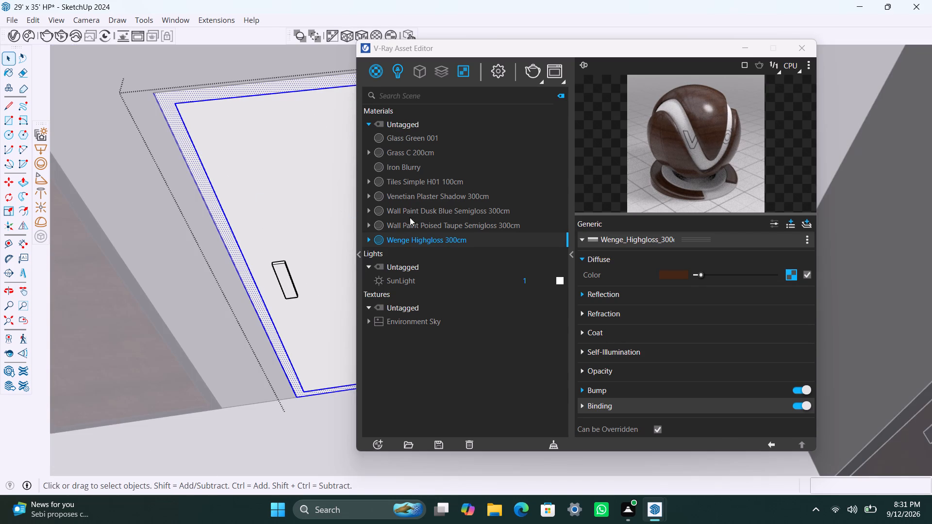
click(405, 170)
right_click(405, 168)
click(428, 192)
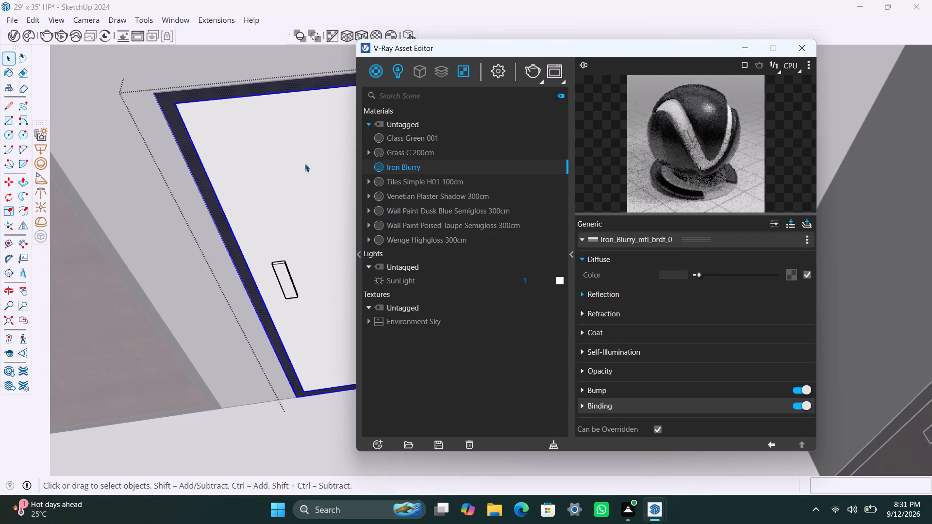
drag(358, 30, 359, 36)
Apply Wenge Highgloss 300cm to this neighbouring door's panel with fitted cubic texture projection.
double_click(298, 143)
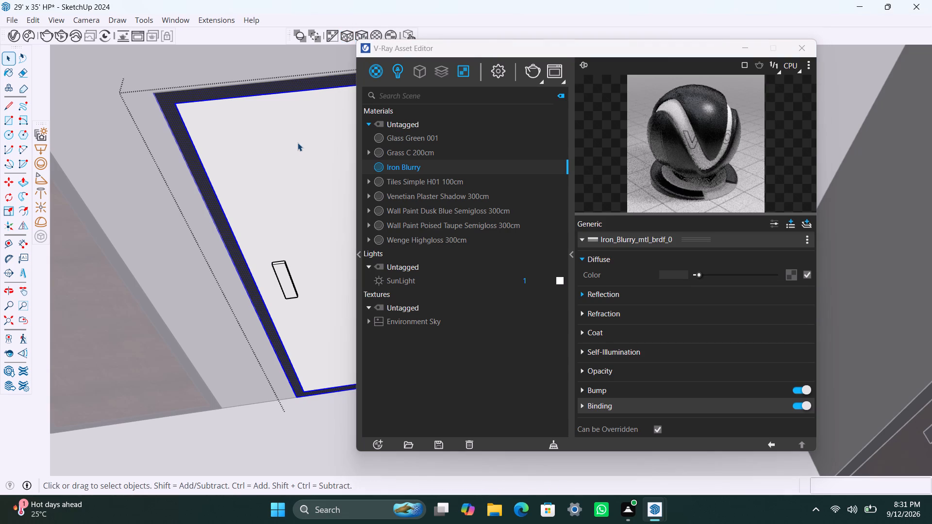
click(298, 143)
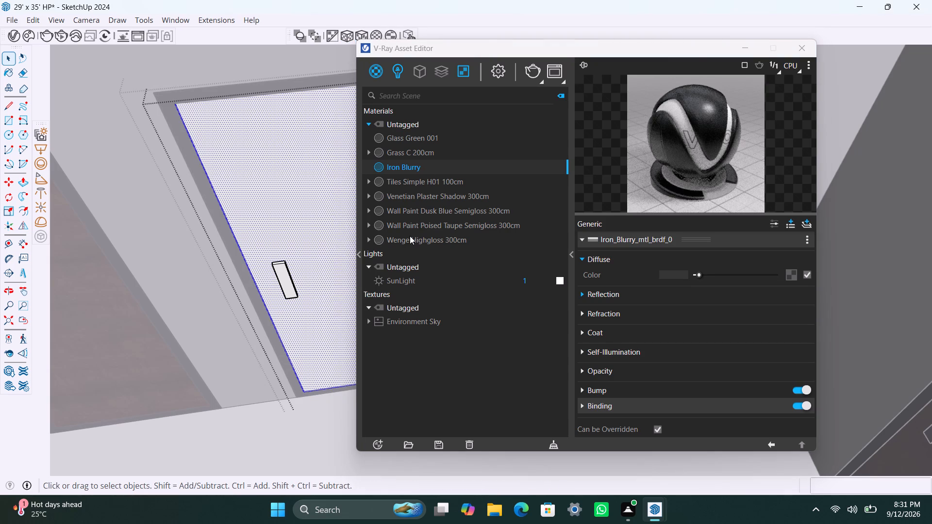
click(410, 236)
right_click(409, 236)
click(435, 260)
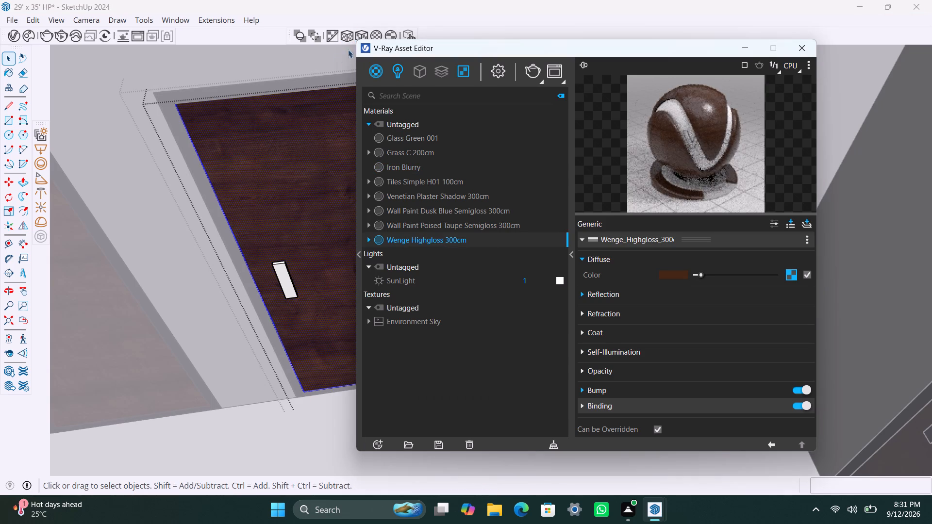
click(361, 37)
Apply Iron Blurry to this neighbouring door's handle and leave the nested door groups.
click(289, 279)
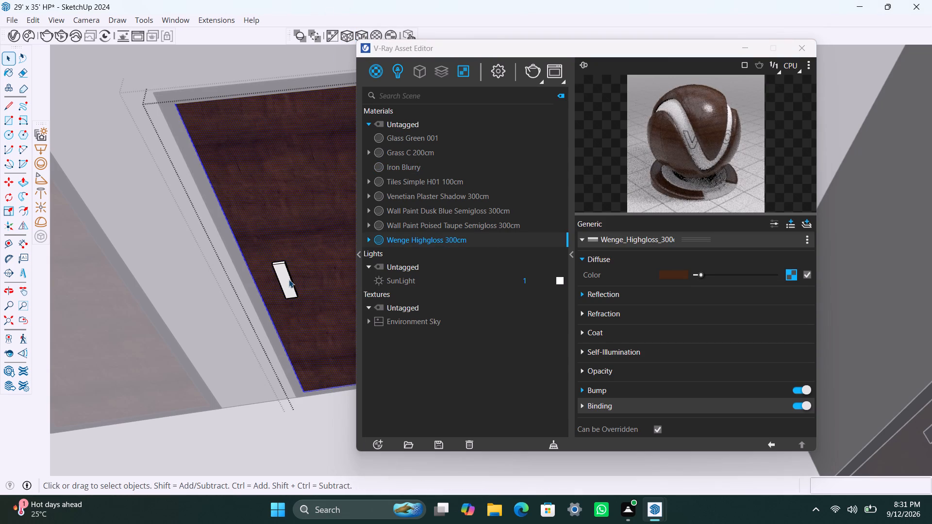
click(411, 169)
right_click(411, 169)
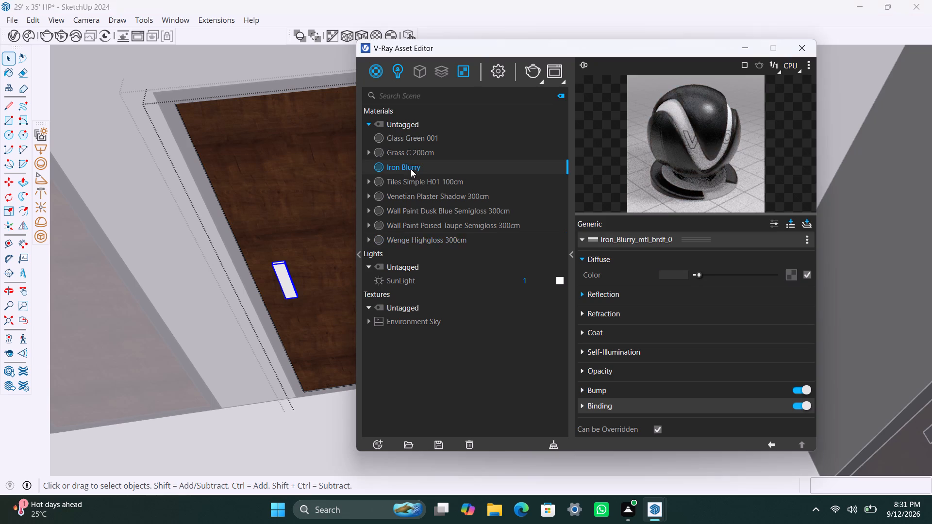
click(441, 196)
scroll(297, 226, down, 20)
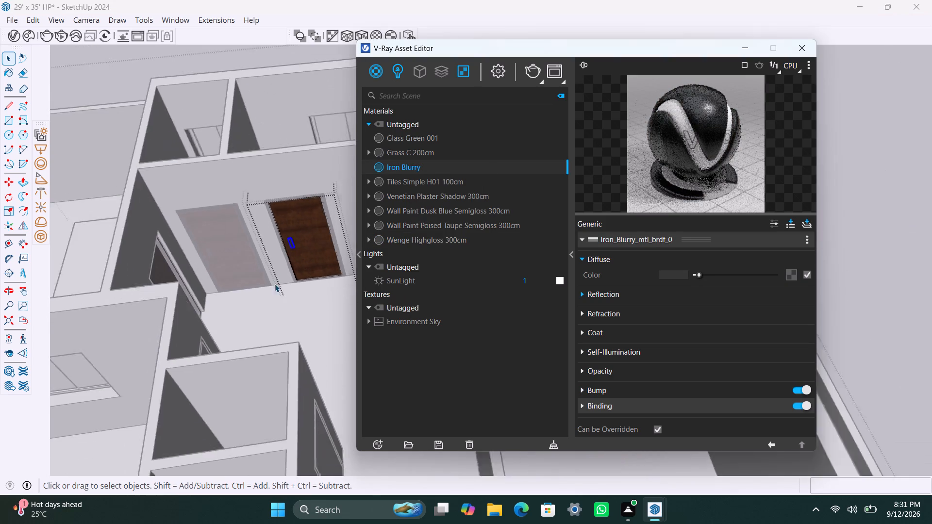
triple_click(185, 104)
double_click(185, 104)
Apply Iron Blurry to the frame of the unfinished door in the room below the two small rooms, with fitted cubic texture projection.
scroll(261, 263, down, 4)
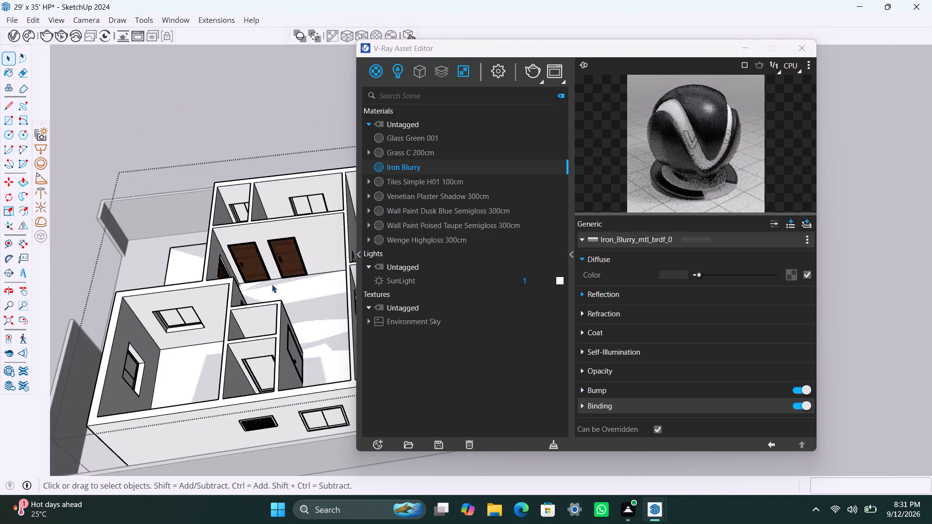
scroll(272, 284, down, 4)
middle_drag(292, 311, 80, 336)
scroll(236, 246, up, 1)
middle_drag(282, 251, 205, 317)
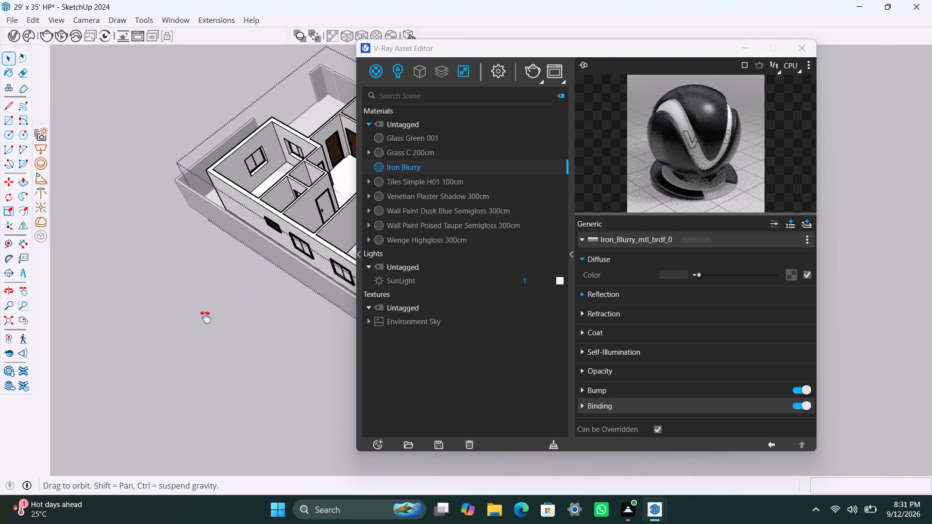
middle_drag(205, 317, 158, 345)
scroll(212, 292, up, 3)
middle_drag(213, 270, 96, 282)
scroll(205, 236, up, 8)
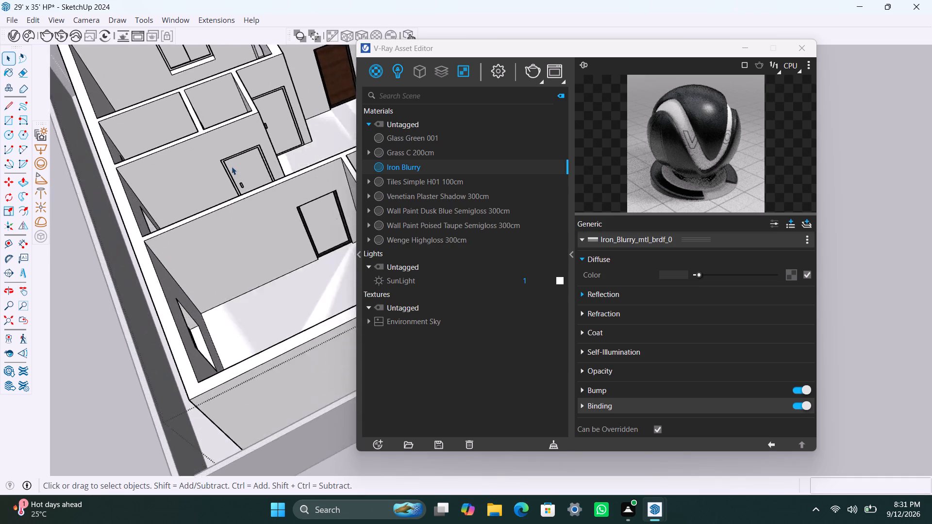
scroll(232, 166, up, 12)
triple_click(214, 171)
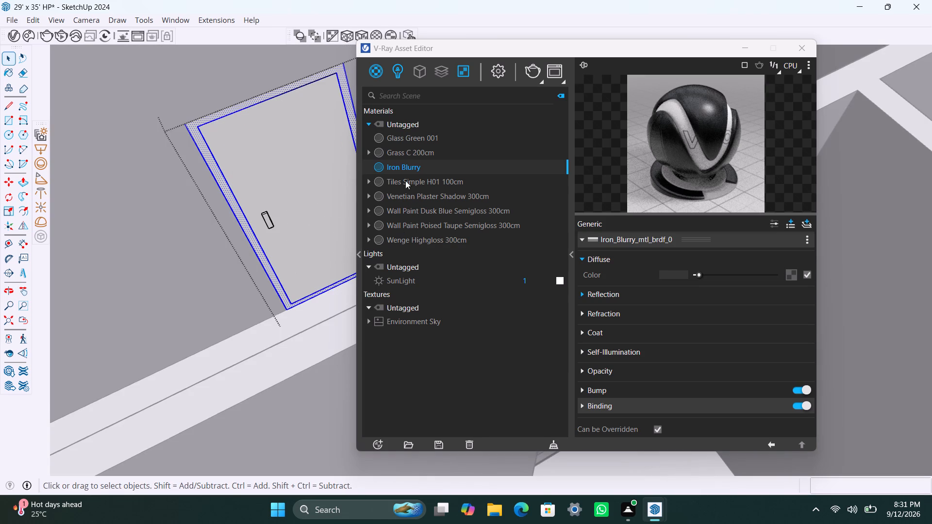
right_drag(402, 165, 402, 170)
click(419, 197)
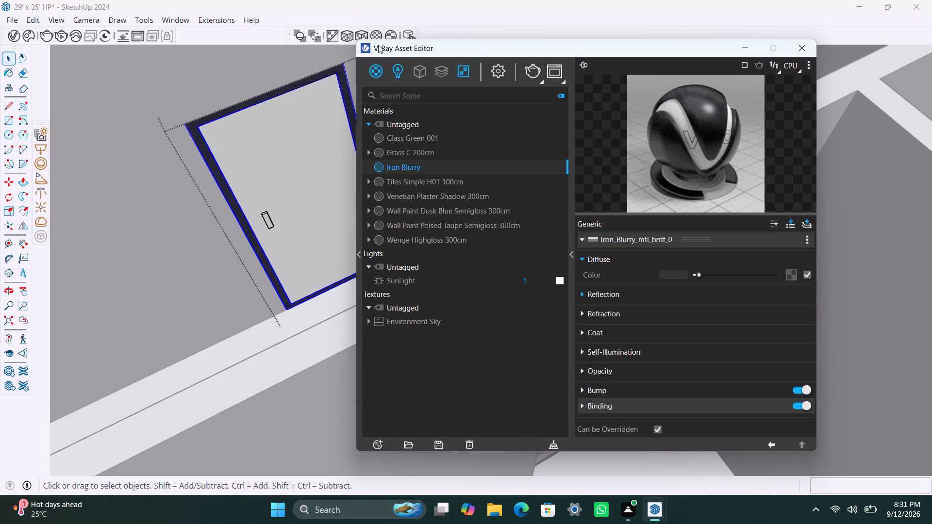
click(366, 38)
Apply Wenge Highgloss 300cm to the same door's panel with fitted cubic texture projection.
triple_click(300, 155)
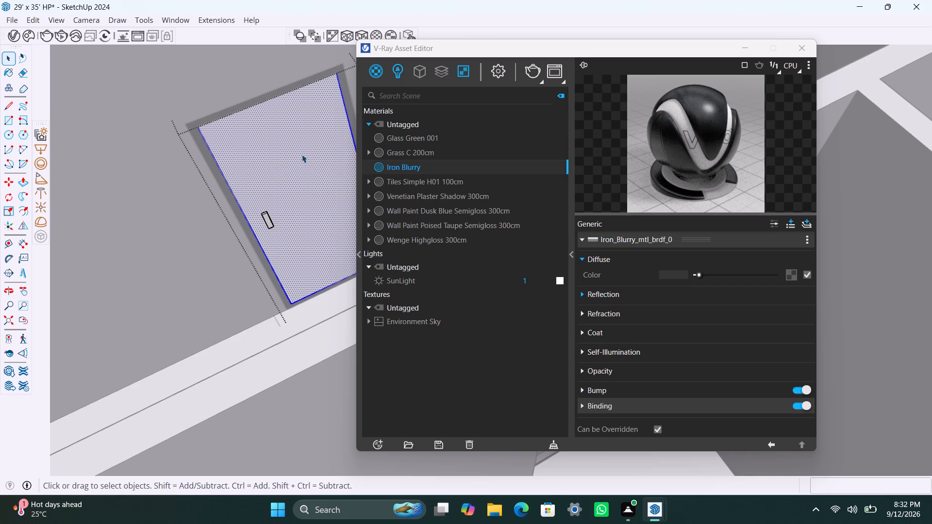
click(433, 237)
right_click(433, 237)
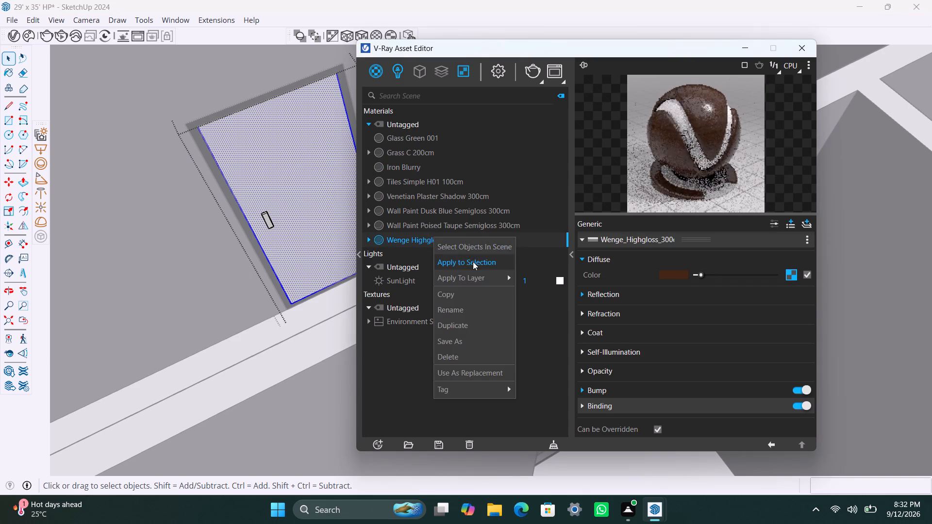
click(473, 262)
scroll(283, 212, up, 2)
click(363, 35)
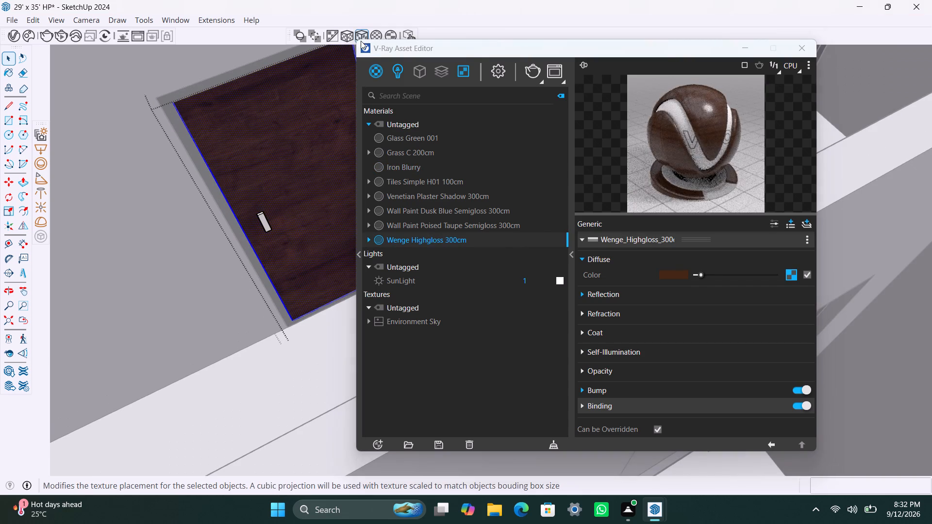
Apply Iron Blurry to the same door's handle and leave the nested door groups.
scroll(277, 214, up, 4)
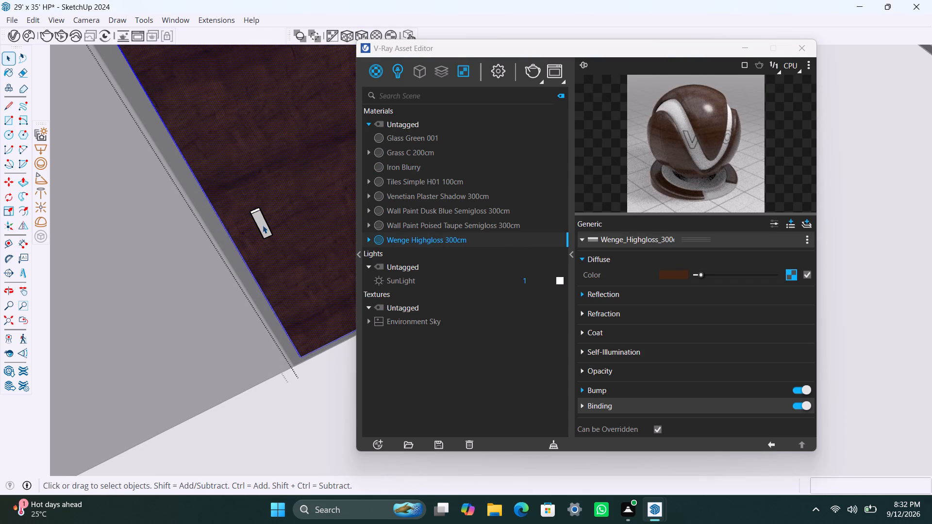
click(263, 225)
click(412, 168)
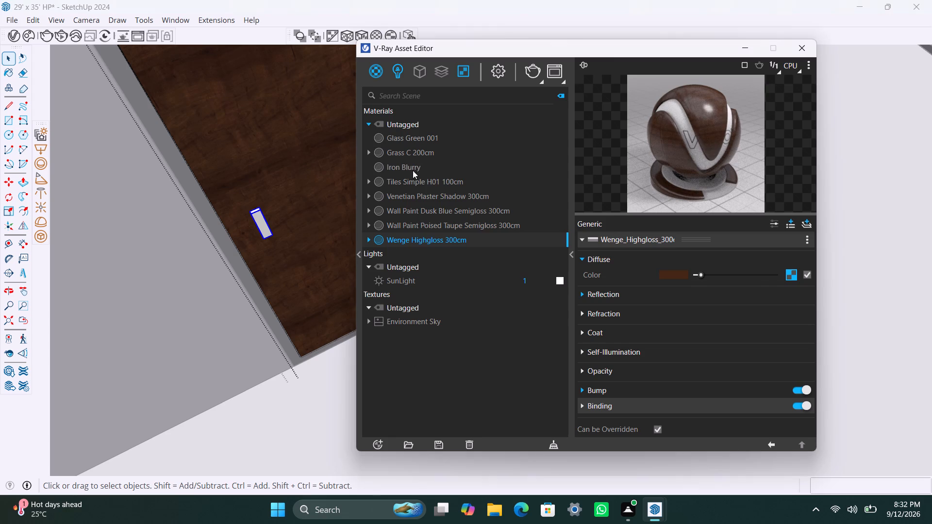
right_click(413, 170)
click(435, 194)
scroll(276, 200, down, 9)
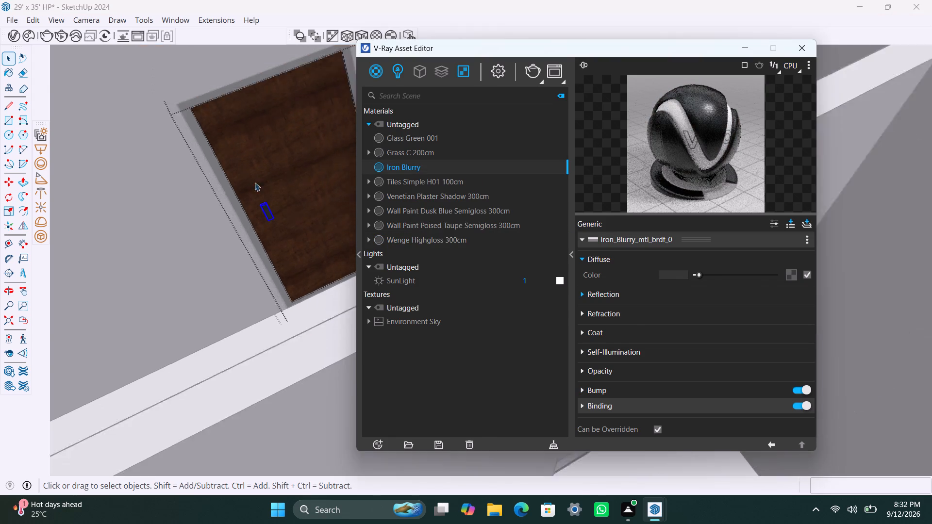
scroll(255, 182, down, 7)
click(143, 56)
scroll(167, 182, down, 4)
middle_drag(230, 204, 166, 206)
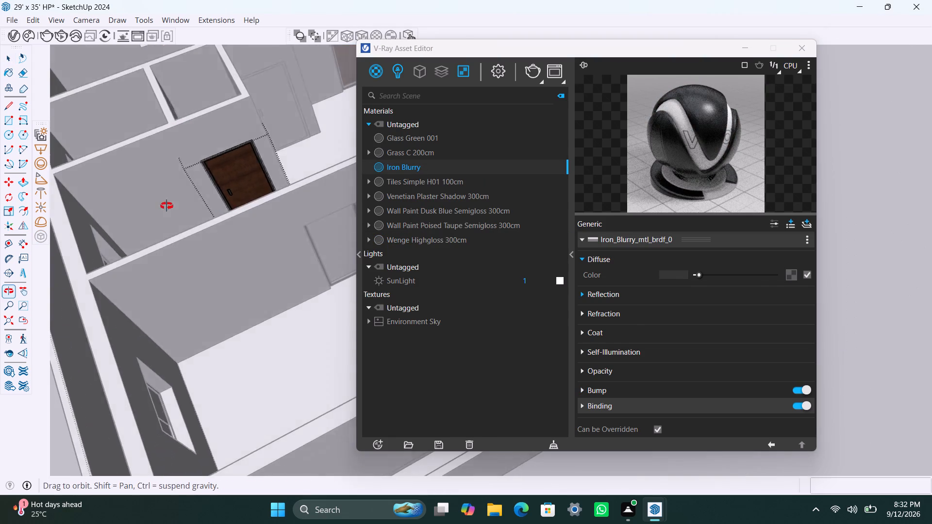
middle_drag(166, 206, 165, 205)
scroll(225, 137, down, 4)
click(240, 236)
click(249, 241)
Apply Iron Blurry to the frame of the unfinished door beside the two small rooms, with fitted cubic texture projection.
scroll(286, 209, down, 3)
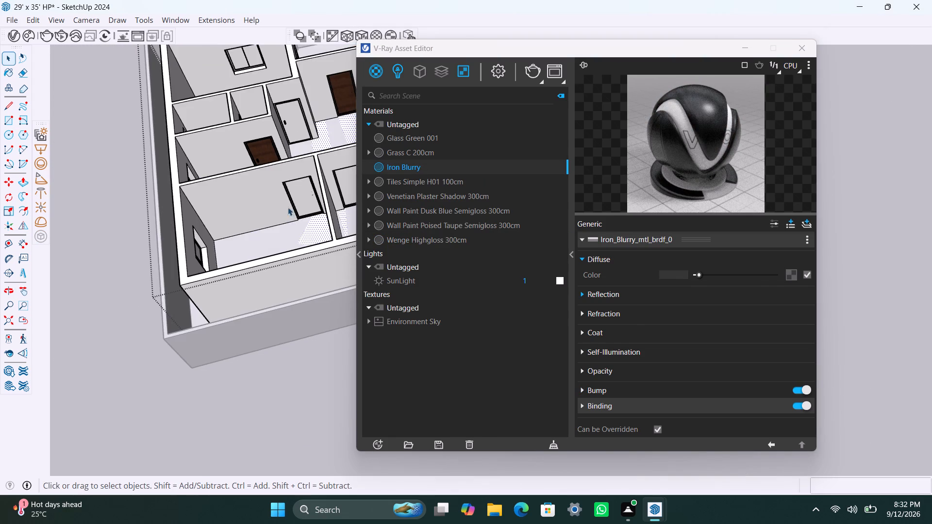
middle_drag(295, 224, 302, 303)
scroll(286, 214, up, 6)
scroll(211, 224, up, 1)
middle_drag(216, 225, 252, 285)
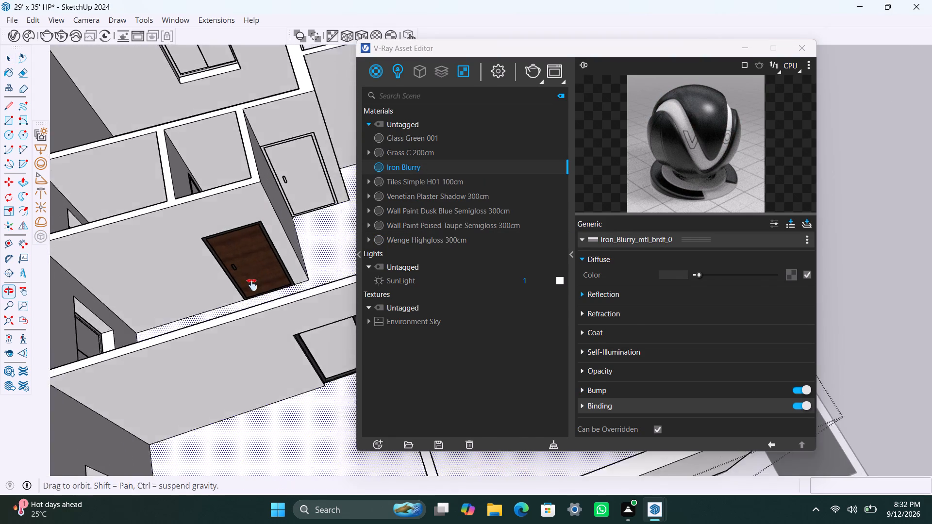
middle_drag(252, 285, 252, 290)
scroll(264, 202, up, 11)
triple_click(286, 193)
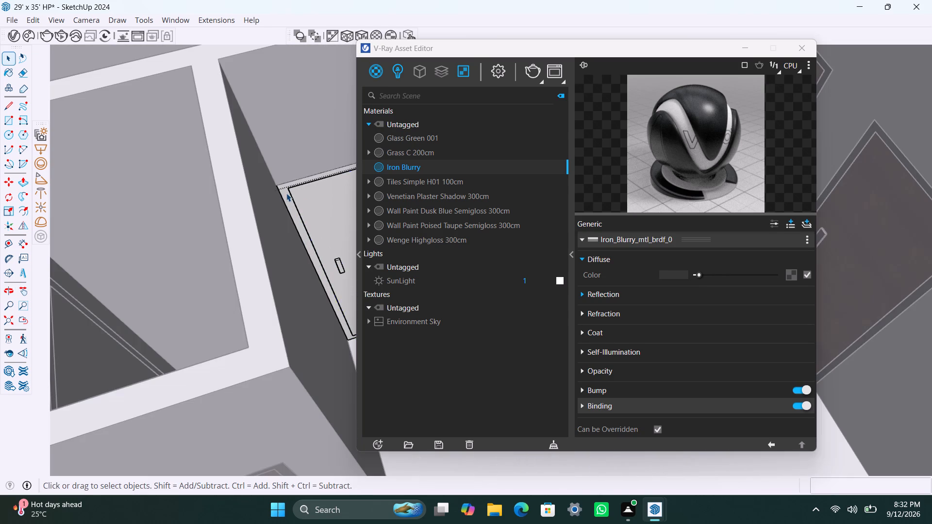
right_click(413, 171)
click(440, 199)
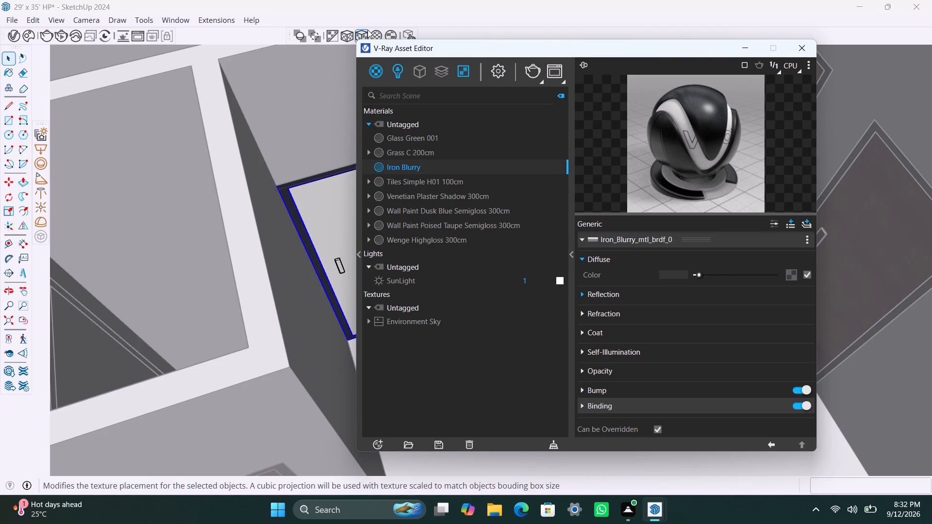
click(367, 30)
Apply Wenge Highgloss 300cm to this door's panel with fitted cubic texture projection.
triple_click(335, 221)
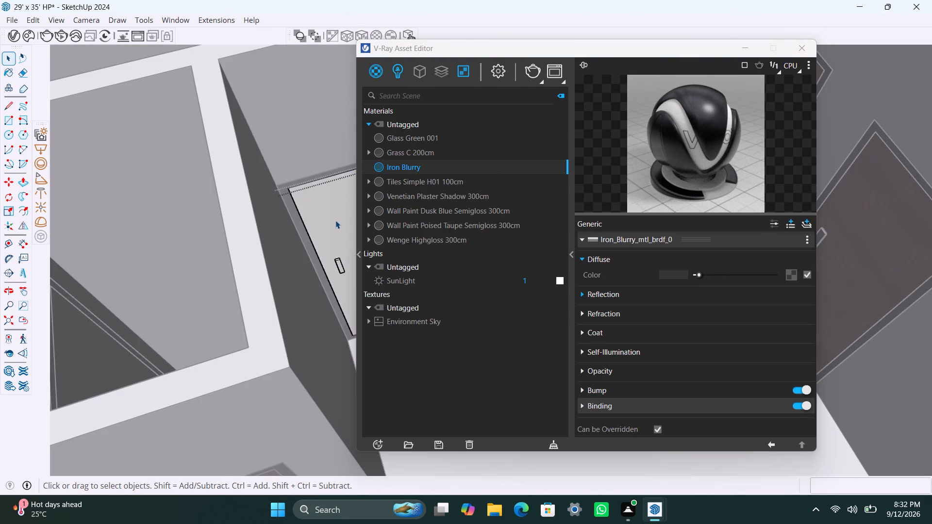
click(413, 246)
right_click(414, 242)
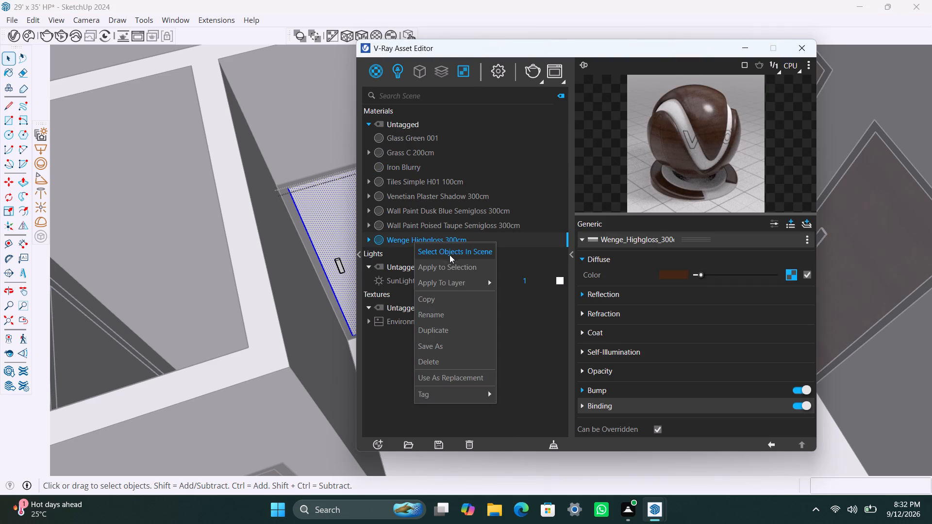
click(449, 265)
click(355, 36)
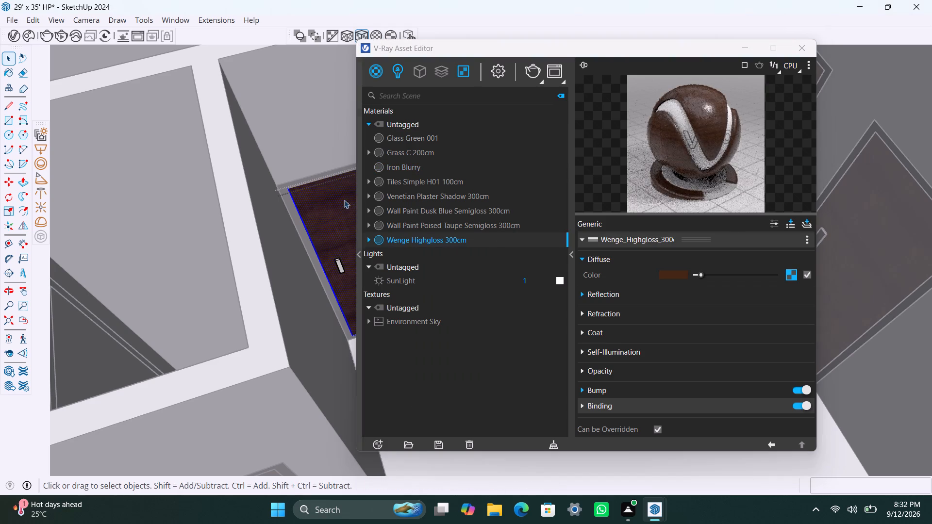
Apply Iron Blurry to this door's handle with fitted cubic texture projection and leave the nested door groups.
scroll(340, 223, up, 7)
click(341, 278)
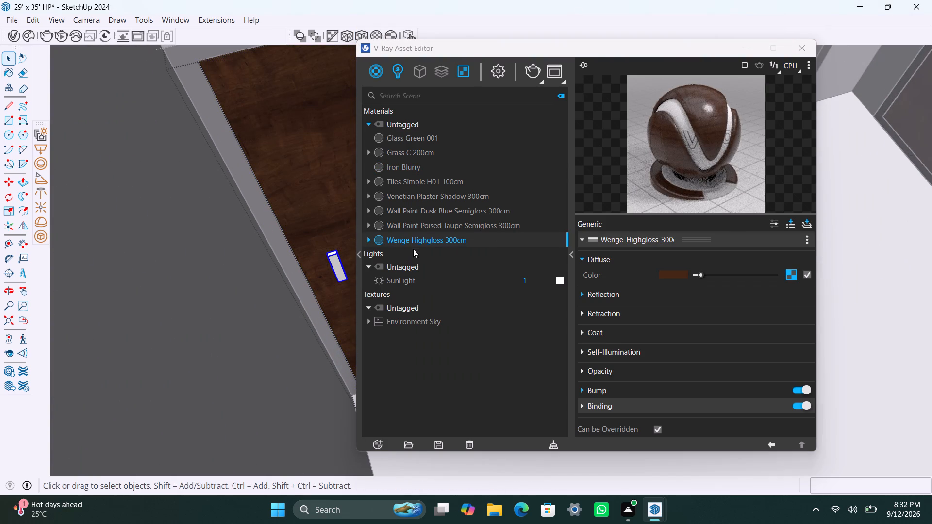
click(410, 168)
right_click(410, 168)
click(450, 193)
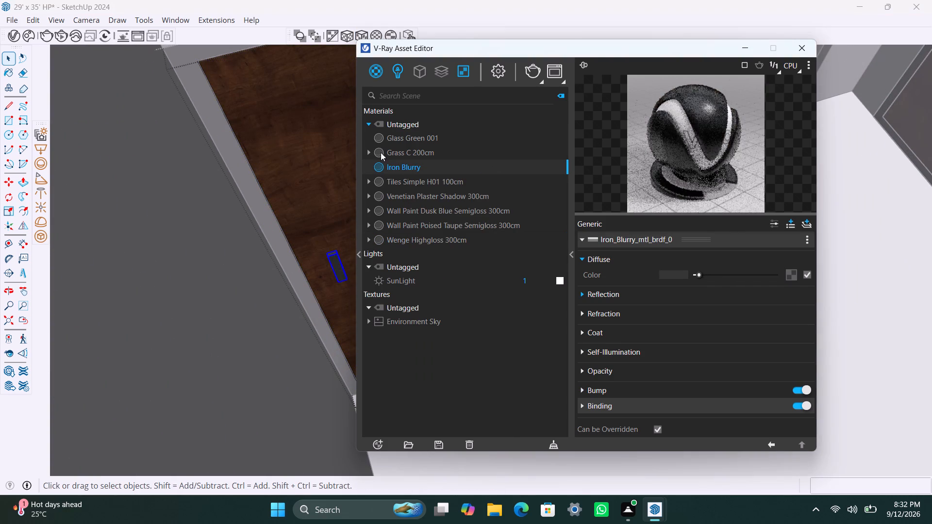
click(359, 31)
scroll(342, 206, down, 15)
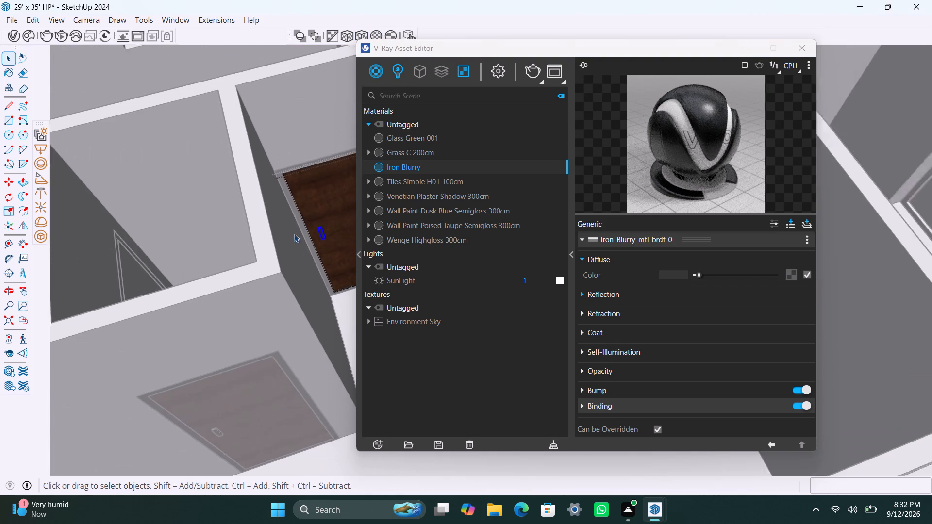
click(159, 207)
double_click(162, 209)
Apply Iron Blurry to the frame of the unfinished door on the shaded wall near the finished wenge doors.
scroll(231, 273, down, 4)
middle_drag(233, 302, 80, 352)
scroll(131, 191, up, 12)
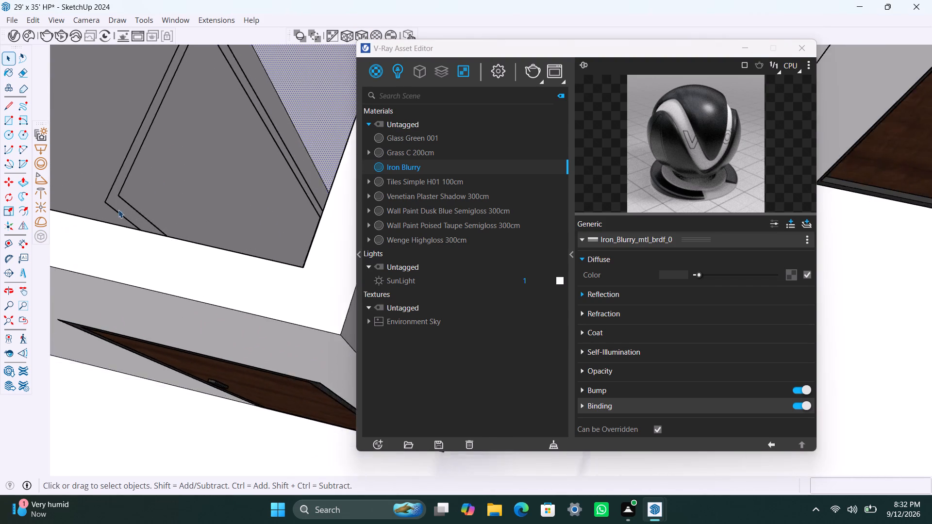
scroll(118, 210, up, 4)
double_click(108, 188)
click(107, 185)
scroll(107, 185, up, 3)
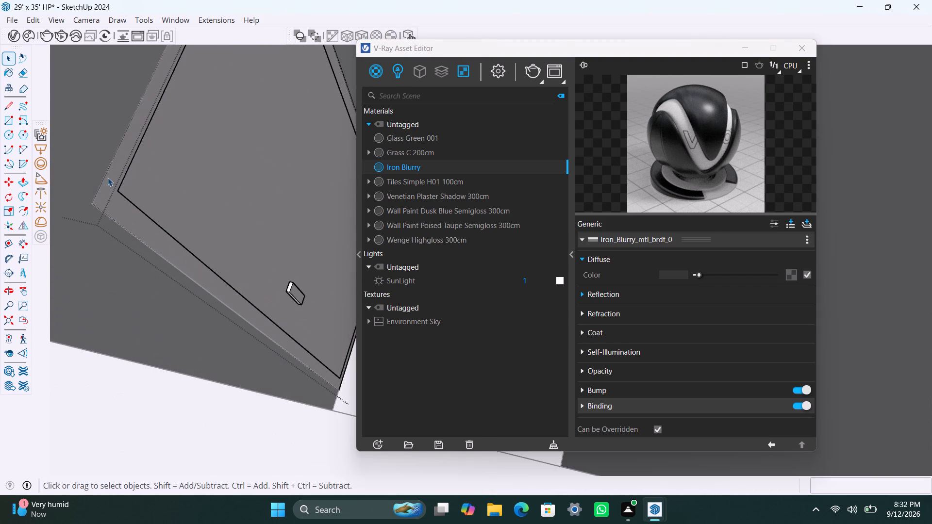
click(109, 177)
double_click(113, 176)
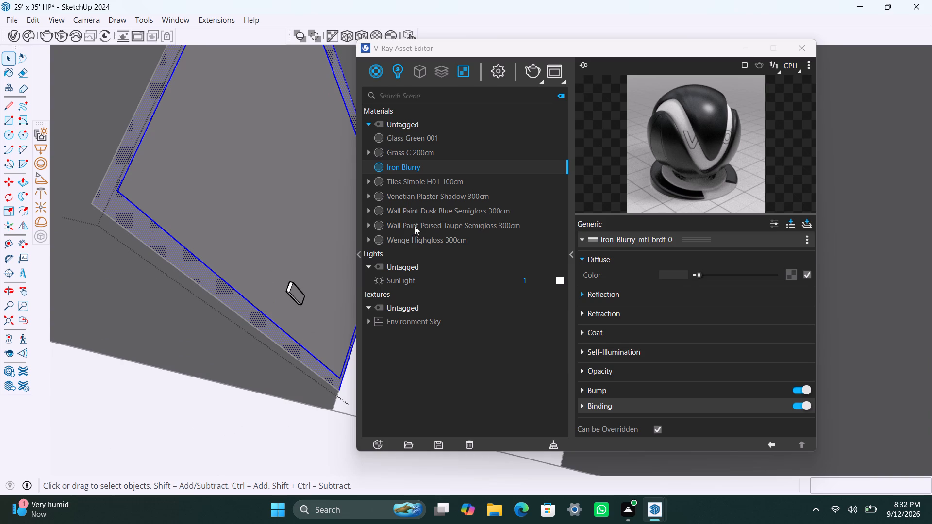
right_click(400, 164)
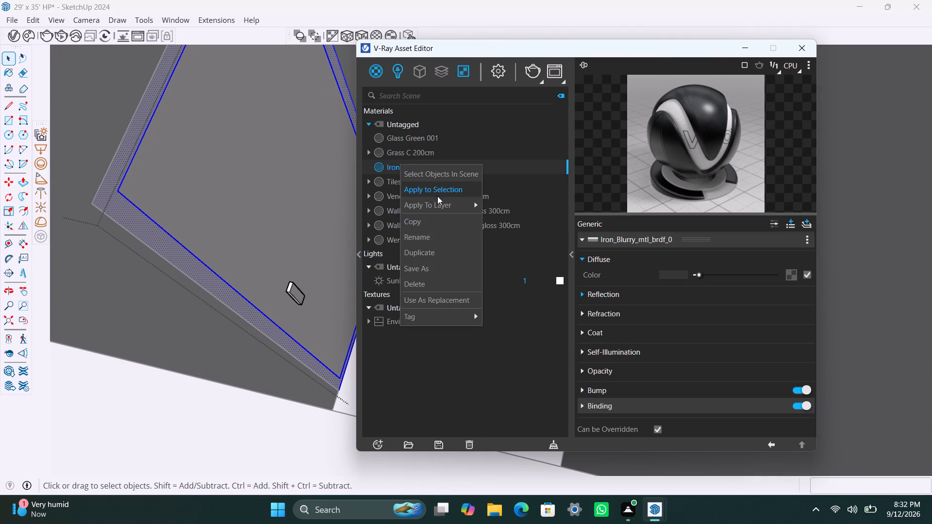
click(437, 196)
Apply Wenge Highgloss 300cm to the shaded-wall door's panel with fitted cubic texture projection.
click(250, 222)
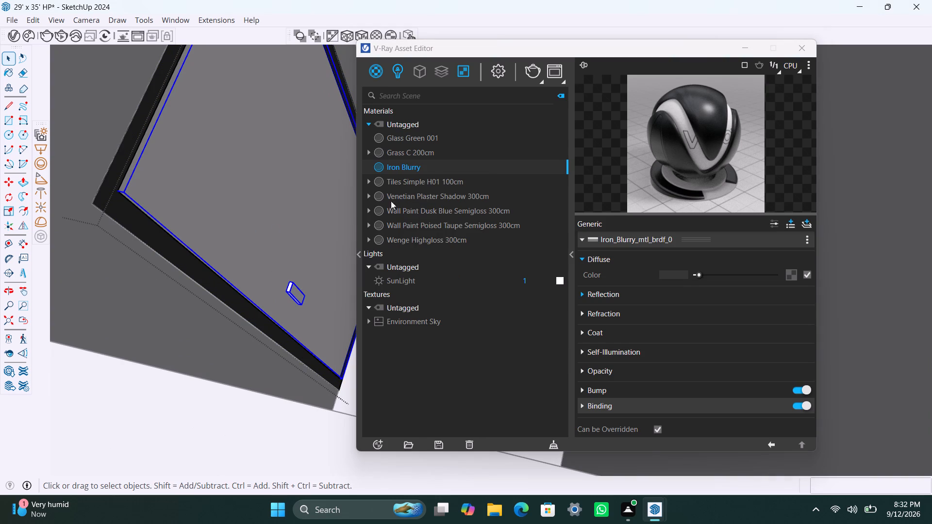
click(312, 219)
click(309, 219)
double_click(304, 220)
click(296, 220)
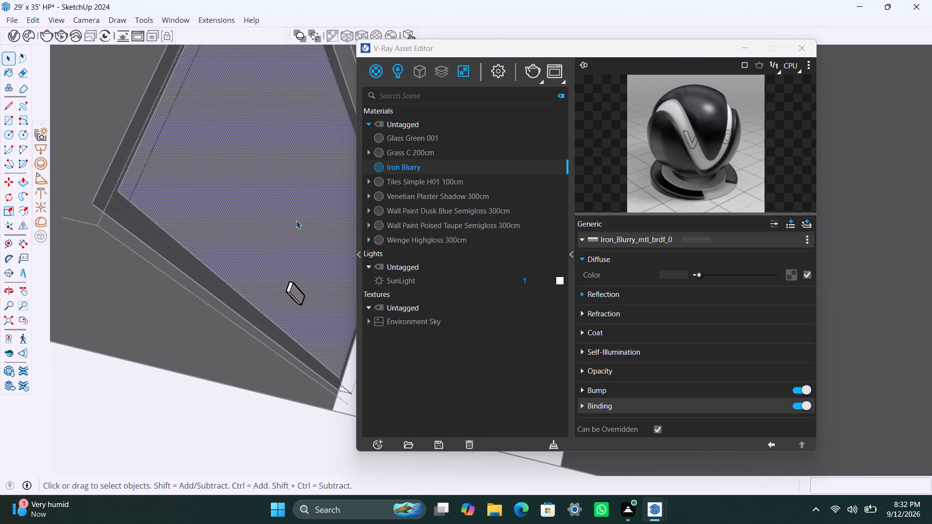
click(296, 220)
click(440, 244)
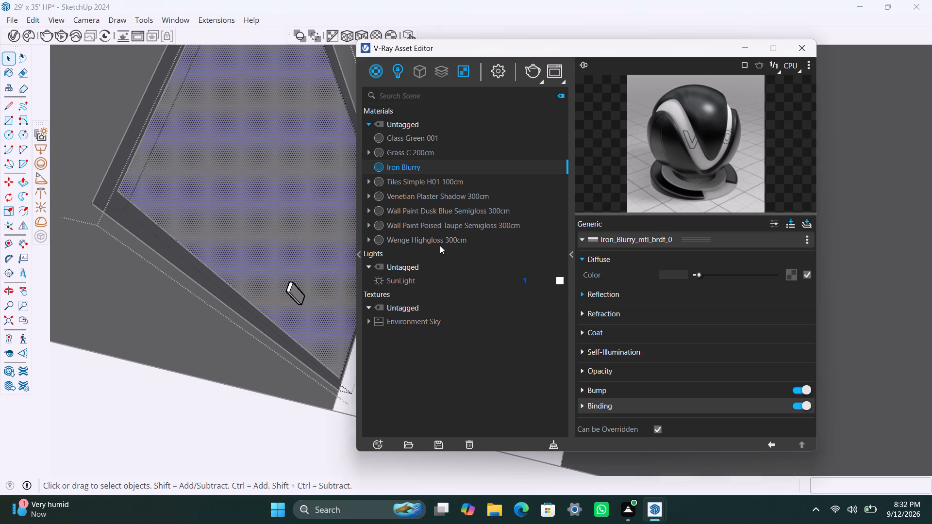
right_click(439, 246)
click(466, 270)
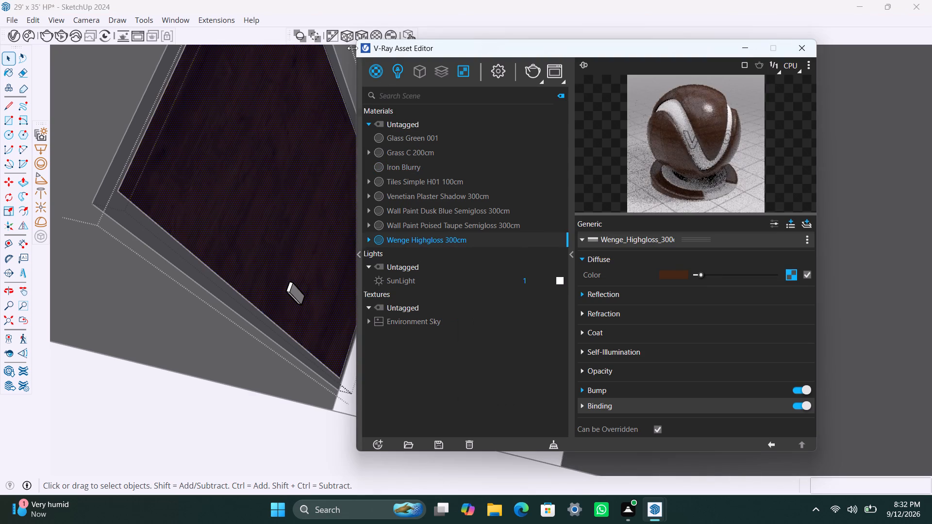
click(364, 33)
Apply Iron Blurry to the shaded-wall door's handle.
scroll(298, 296, up, 2)
click(297, 294)
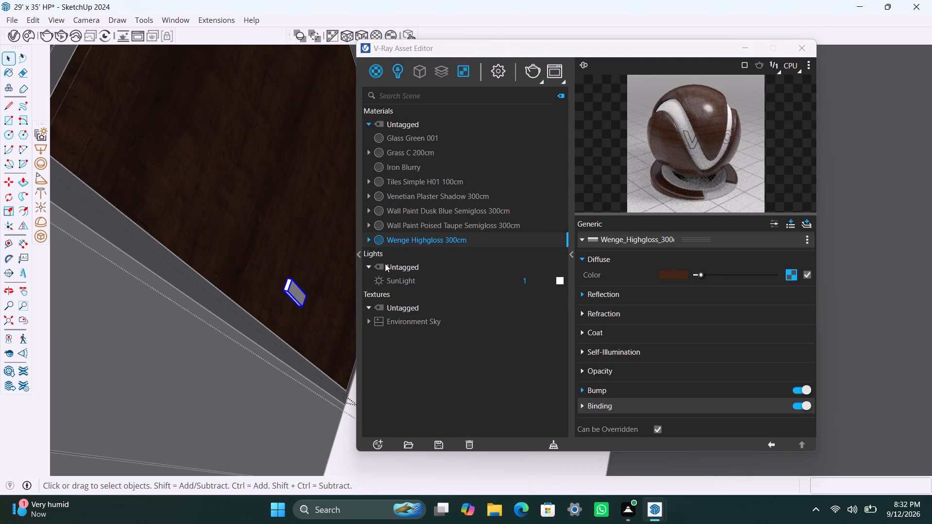
click(403, 174)
right_click(403, 174)
click(439, 196)
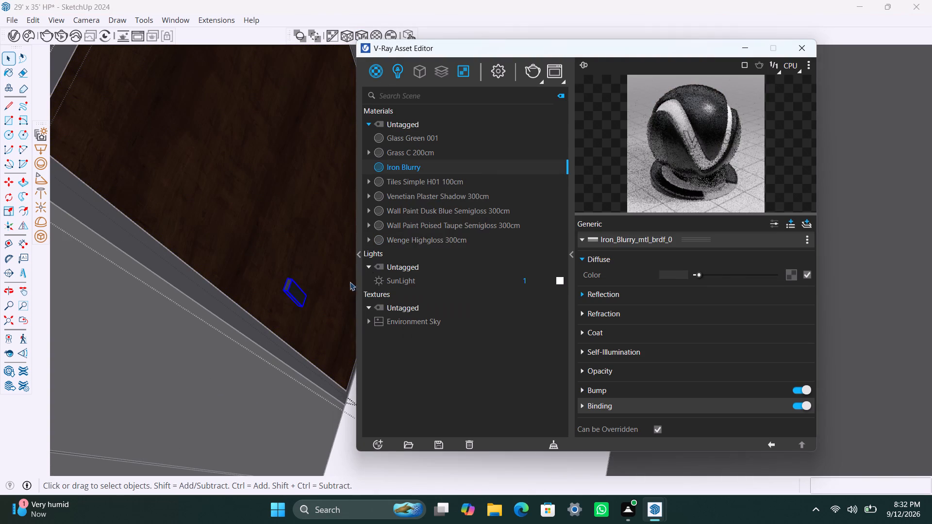
Leave the nested groups of the finished shaded-wall door and return to the whole house.
scroll(288, 258, down, 20)
scroll(288, 258, down, 14)
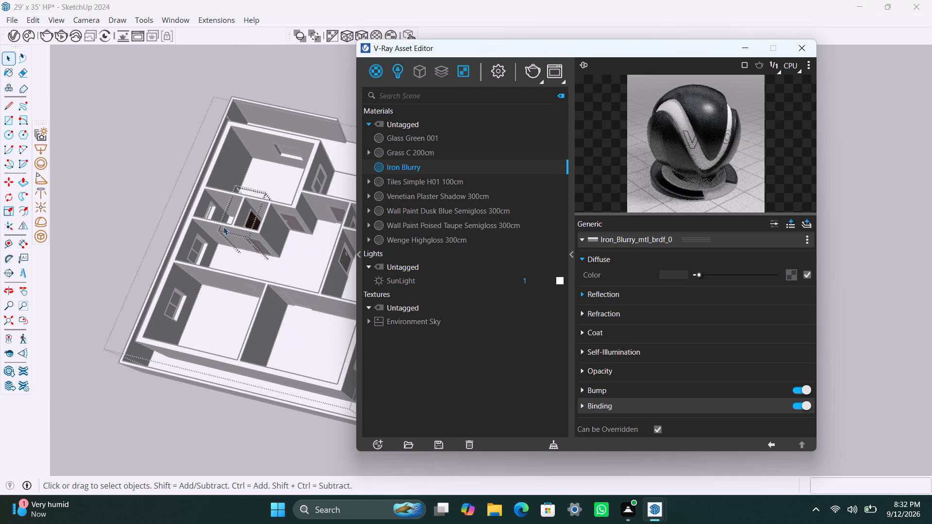
triple_click(174, 157)
click(173, 153)
scroll(250, 298, down, 3)
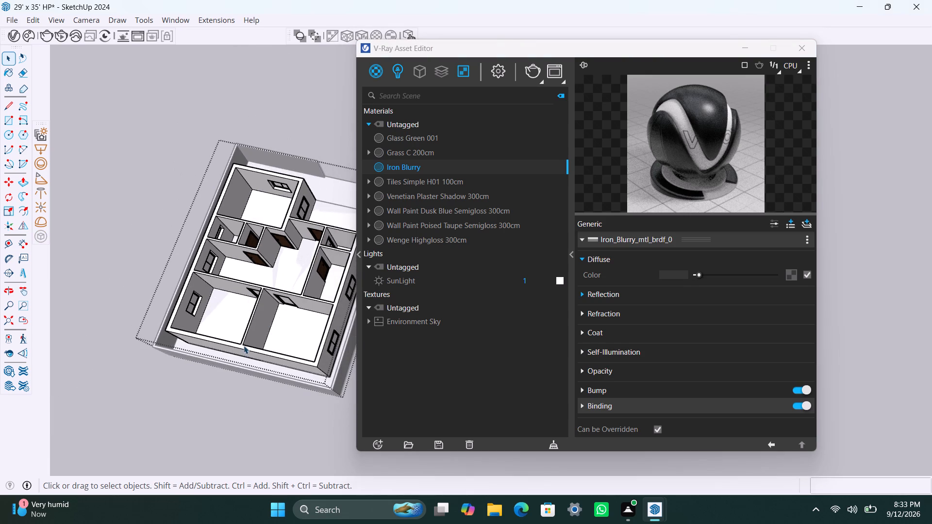
Examine the doors room by room for panel faces that still lack the wenge material.
scroll(244, 345, up, 6)
middle_drag(298, 302, 307, 246)
scroll(301, 279, up, 8)
middle_drag(324, 287, 340, 283)
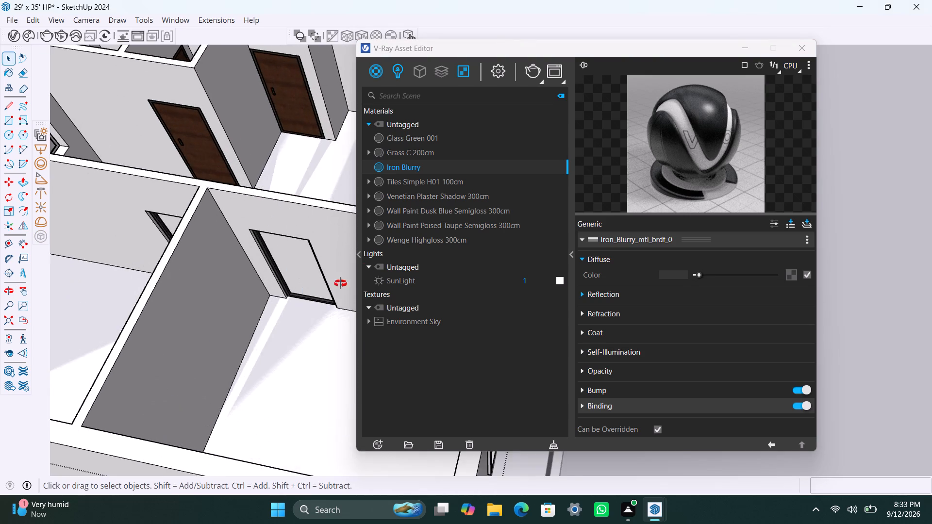
middle_drag(340, 283, 378, 249)
scroll(314, 266, up, 2)
scroll(310, 267, down, 10)
middle_drag(287, 282, 220, 301)
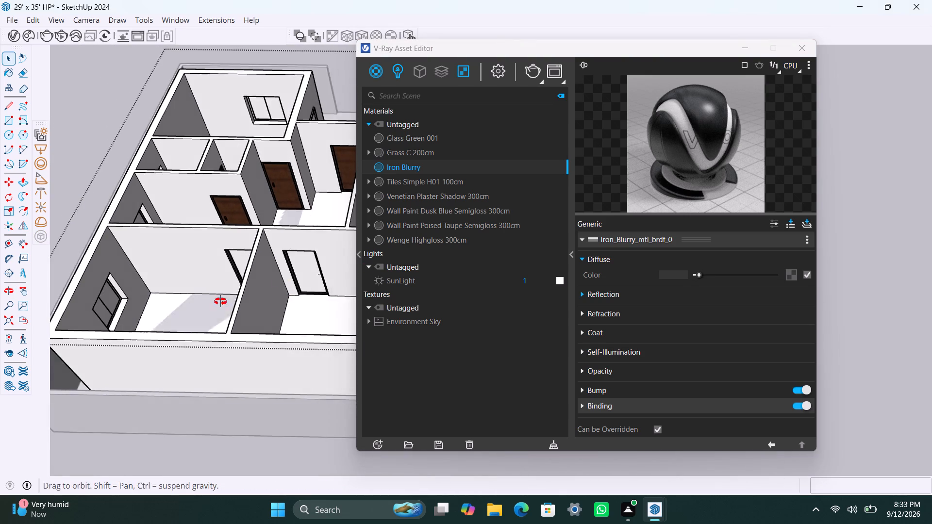
middle_drag(220, 301, 0, 333)
scroll(153, 297, down, 5)
shift+middle_drag(224, 288, 128, 377)
scroll(233, 251, up, 4)
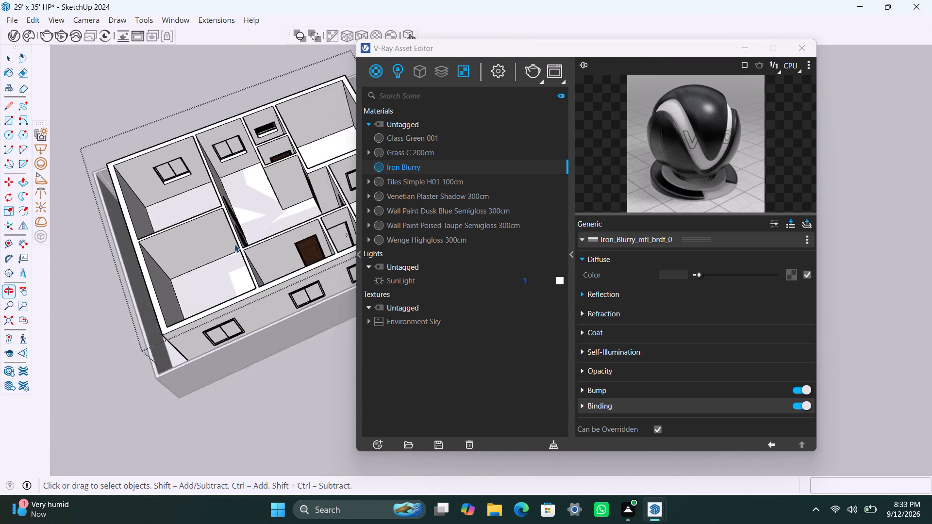
middle_drag(263, 234, 29, 278)
shift+middle_drag(234, 211, 228, 265)
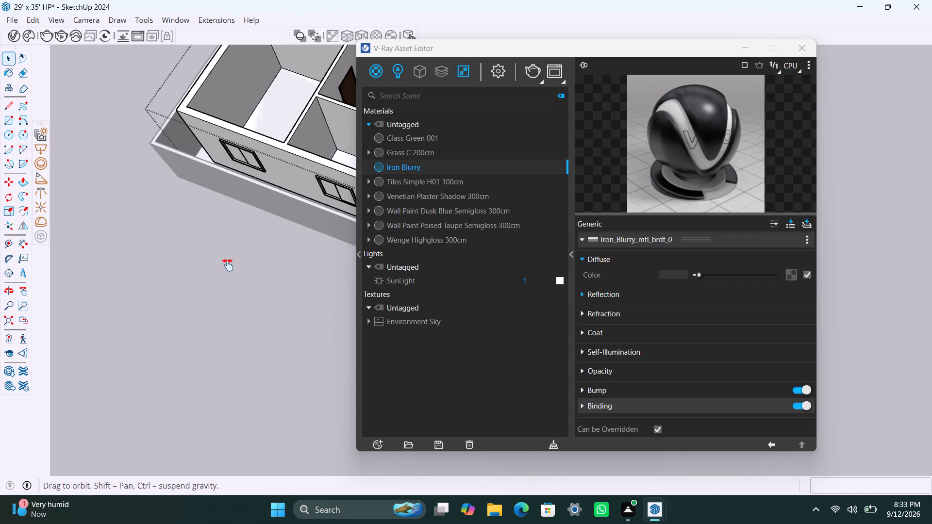
shift+middle_drag(228, 265, 208, 379)
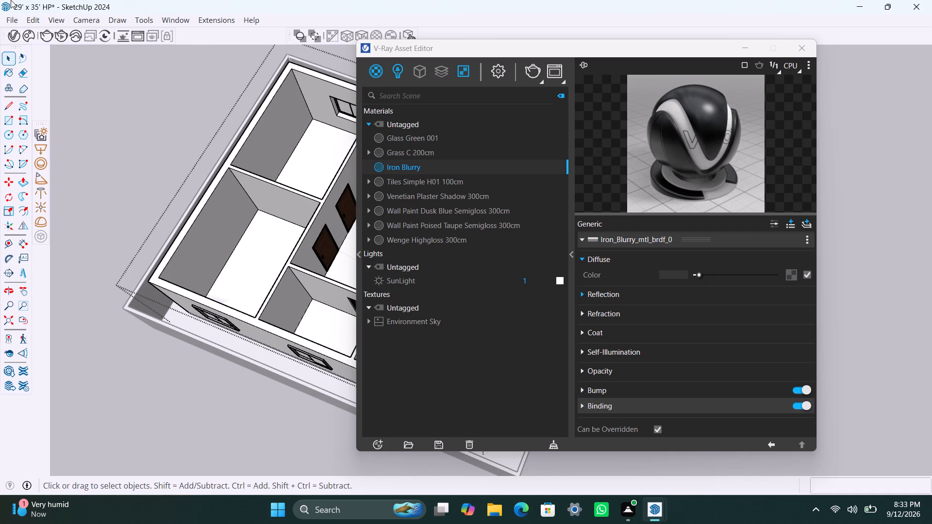
scroll(209, 285, down, 4)
middle_drag(215, 305, 444, 275)
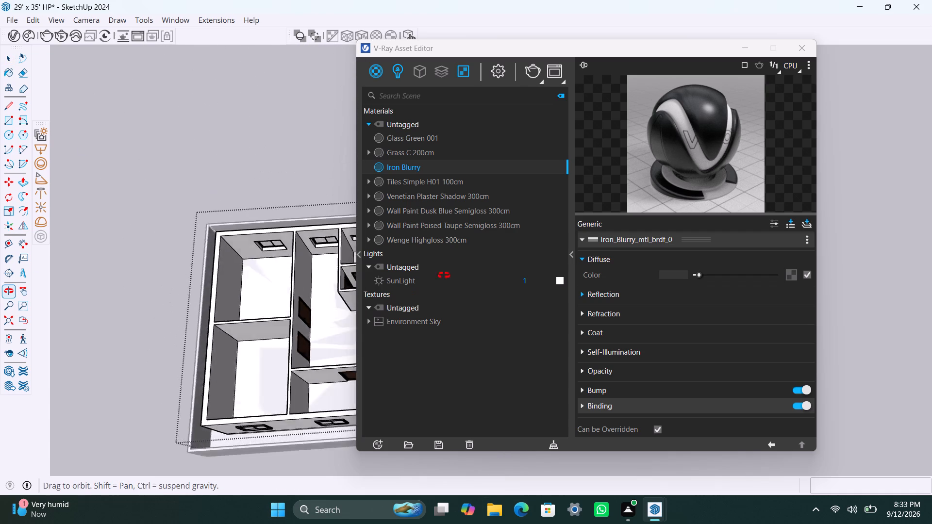
middle_drag(444, 275, 458, 265)
scroll(287, 320, up, 3)
shift+middle_drag(267, 322, 199, 164)
scroll(208, 278, up, 2)
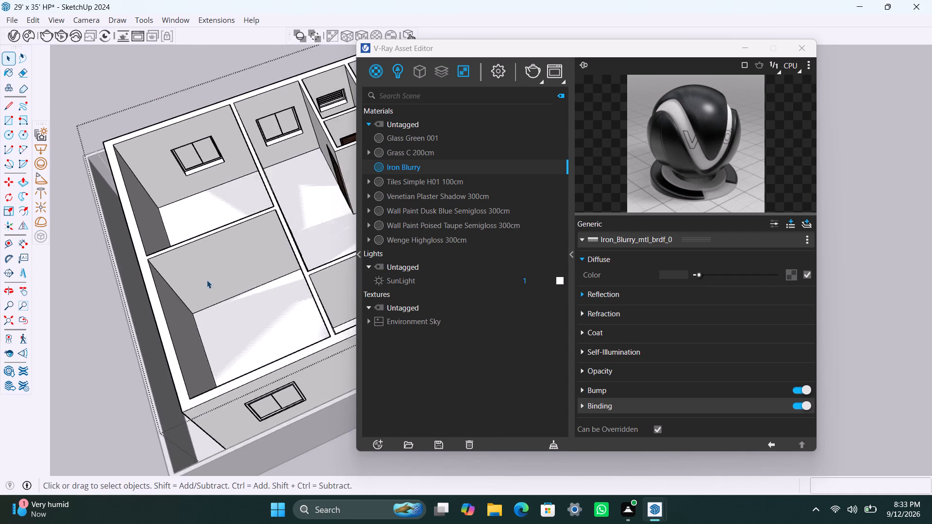
Apply Wenge Highgloss 300cm with fitted cubic texture projection to the blank, iron-framed door panel face beside the dividing wall of the end rooms.
scroll(207, 280, up, 1)
middle_drag(217, 294, 336, 229)
scroll(312, 278, up, 3)
shift+middle_drag(313, 283, 206, 265)
scroll(227, 280, up, 3)
middle_drag(258, 304, 306, 291)
scroll(291, 297, up, 3)
click(288, 294)
double_click(288, 294)
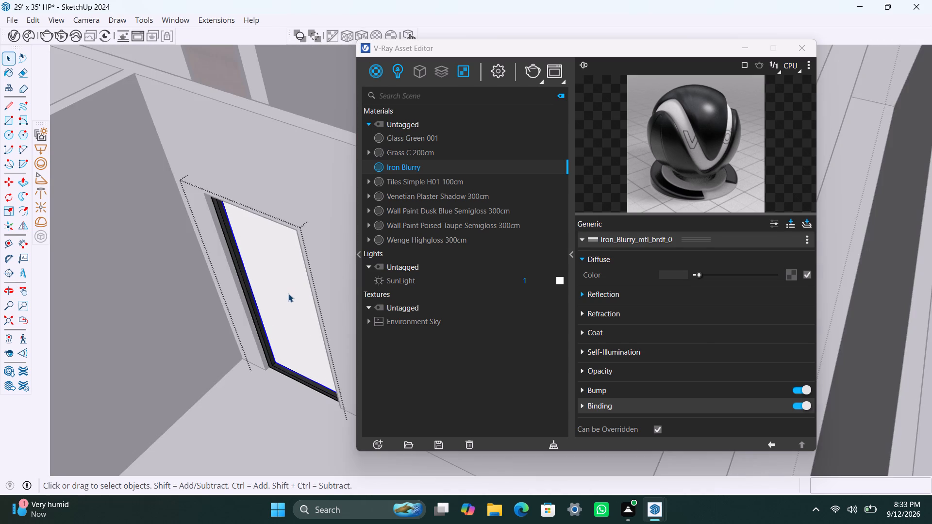
click(288, 294)
scroll(287, 294, up, 2)
click(287, 294)
double_click(287, 293)
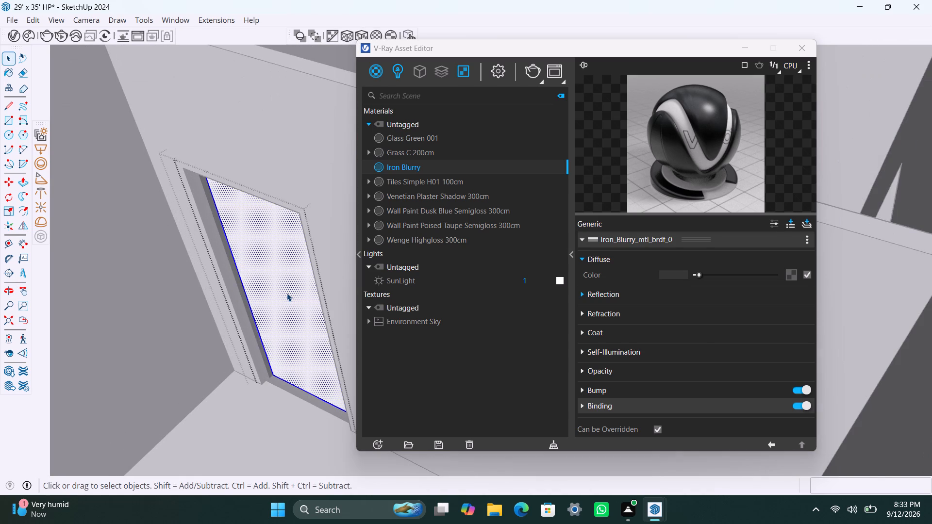
click(408, 238)
right_click(409, 239)
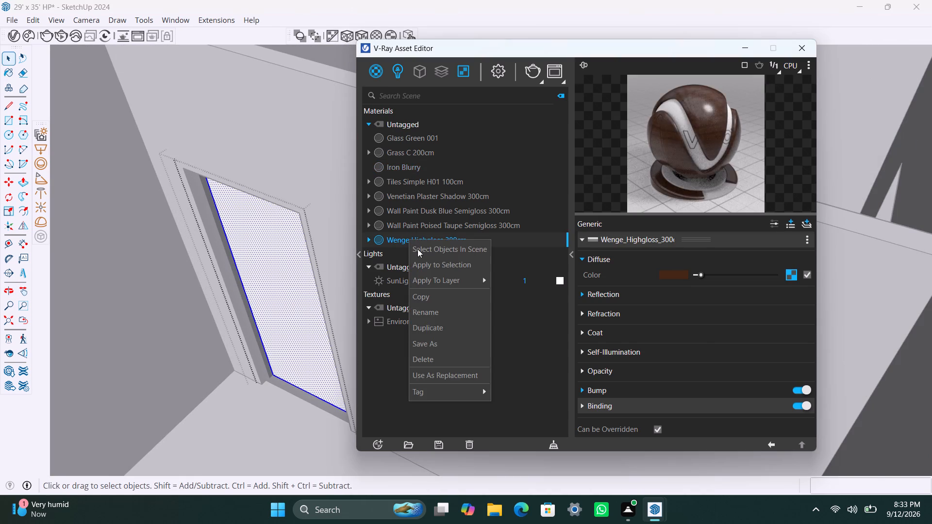
click(426, 263)
click(366, 34)
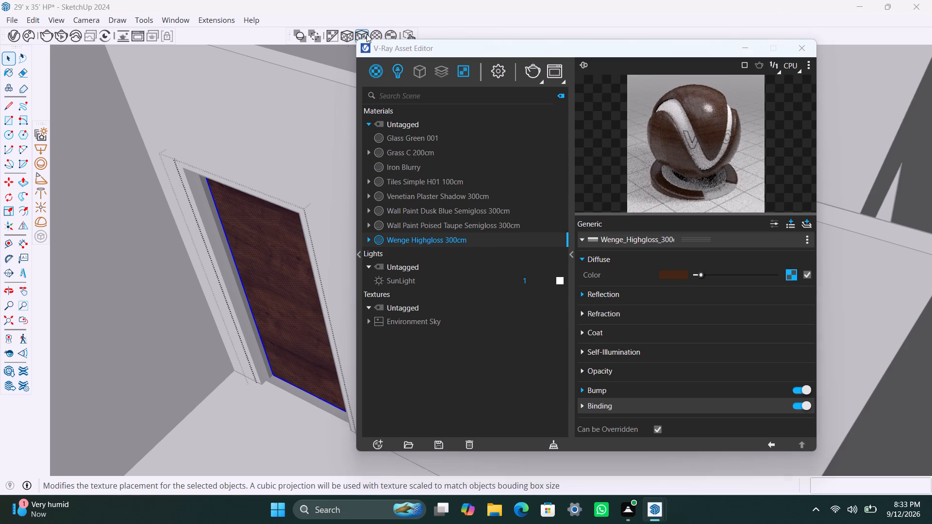
Apply Wenge Highgloss 300cm with fitted cubic projection to the blank door panel across the dividing wall, and leave the nested door groups.
scroll(220, 271, down, 9)
shift+middle_drag(227, 300, 404, 337)
scroll(240, 299, up, 3)
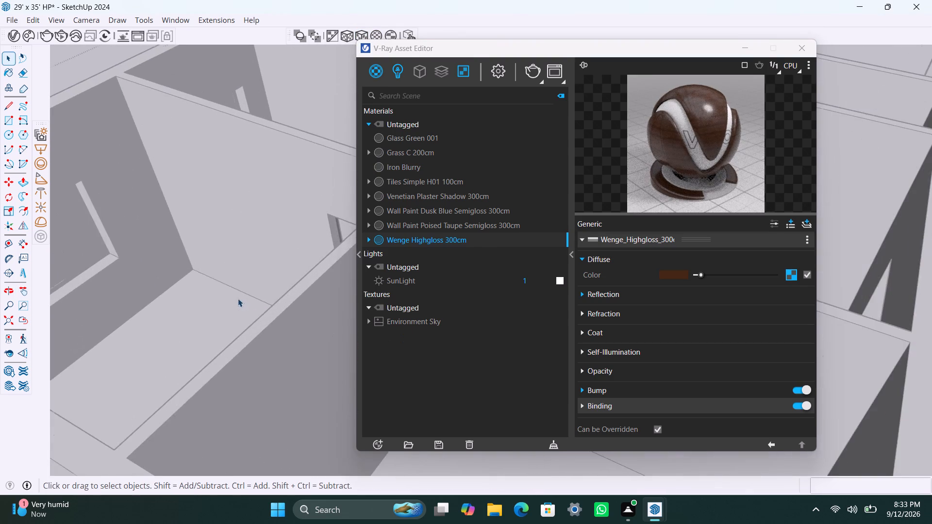
middle_drag(237, 298, 333, 349)
scroll(285, 315, down, 3)
shift+middle_drag(272, 316, 88, 299)
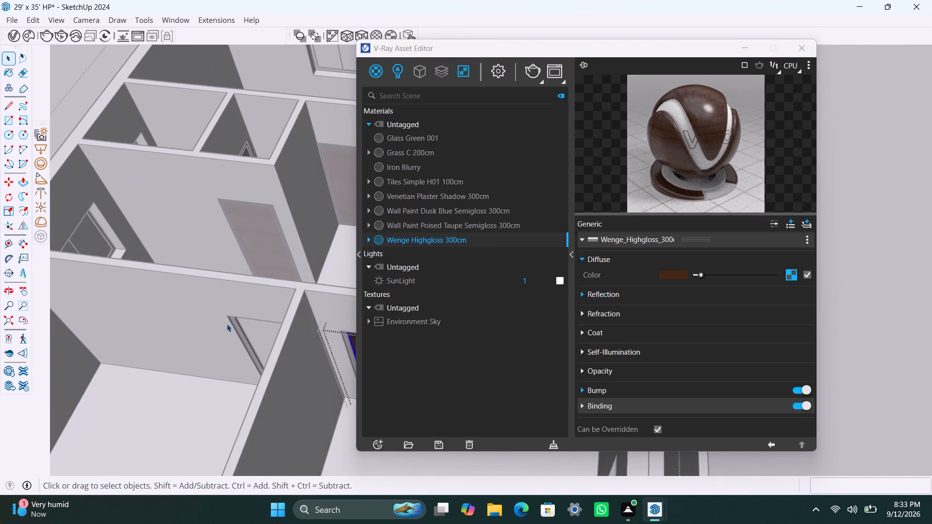
scroll(233, 327, up, 3)
click(302, 343)
triple_click(272, 335)
click(272, 335)
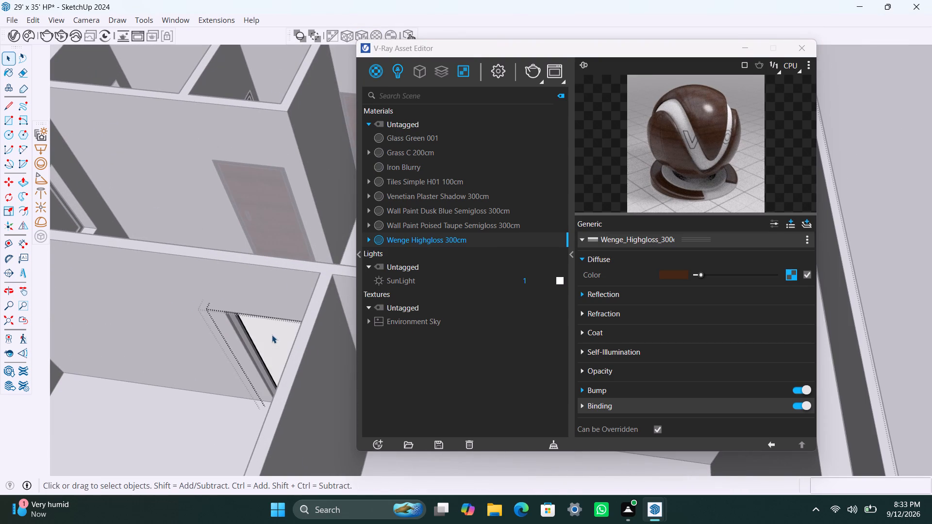
double_click(272, 335)
right_click(404, 239)
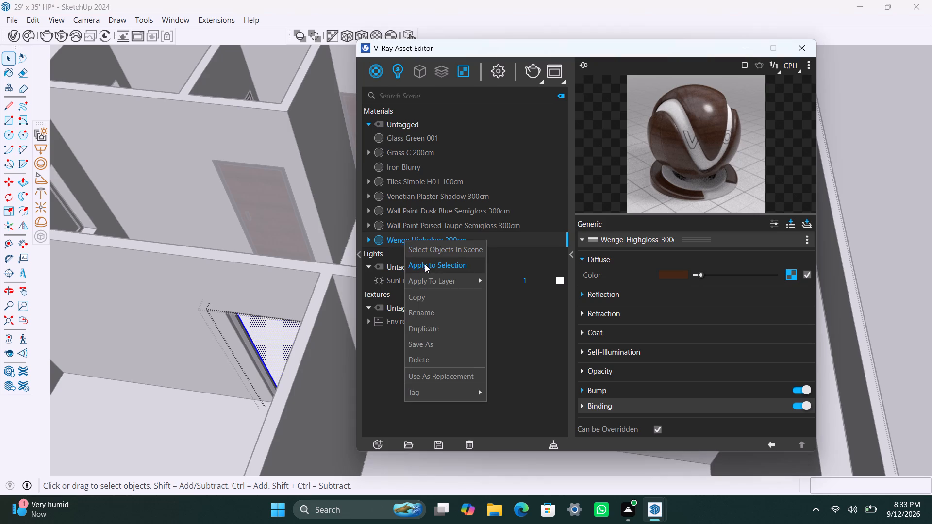
click(425, 264)
click(367, 34)
scroll(206, 243, down, 11)
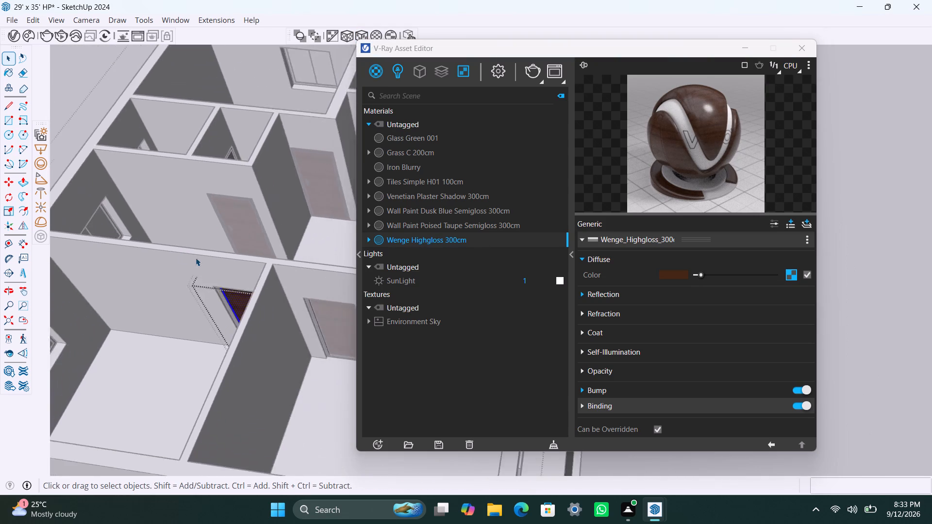
scroll(196, 258, down, 5)
click(160, 119)
scroll(218, 341, down, 4)
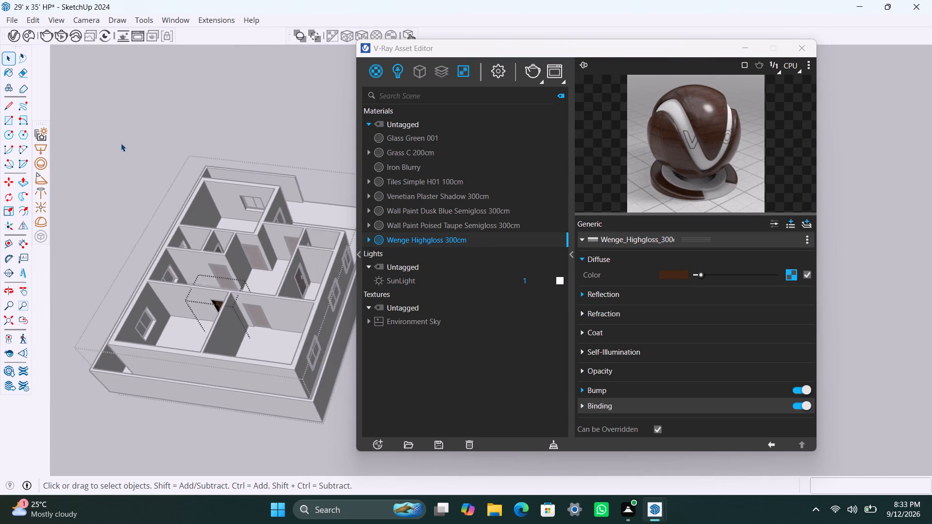
triple_click(121, 143)
Apply Wenge Highgloss 300cm with fitted cubic projection to the blank, iron-framed door panel in the narrow room, and leave the nested door groups.
scroll(238, 369, down, 3)
middle_drag(300, 357, 126, 377)
scroll(228, 272, up, 3)
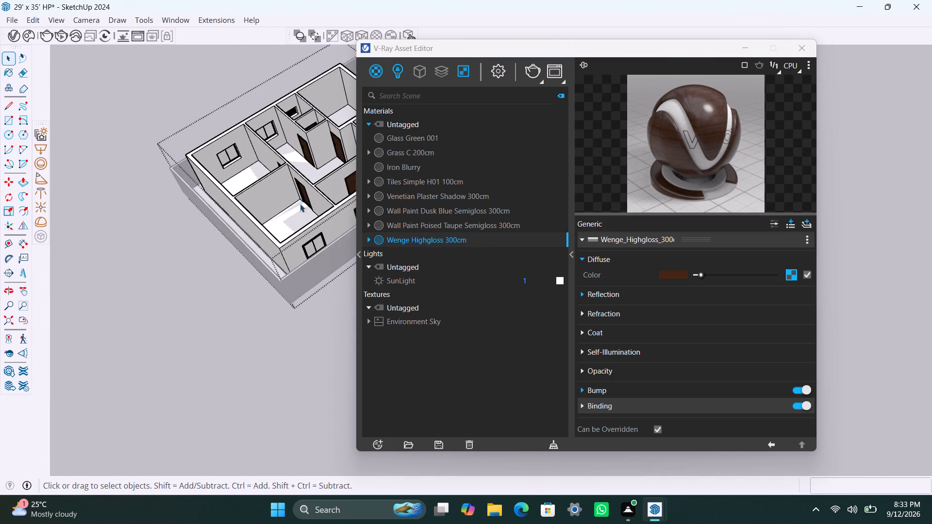
middle_drag(303, 208, 219, 336)
scroll(244, 284, up, 4)
middle_drag(250, 250, 19, 323)
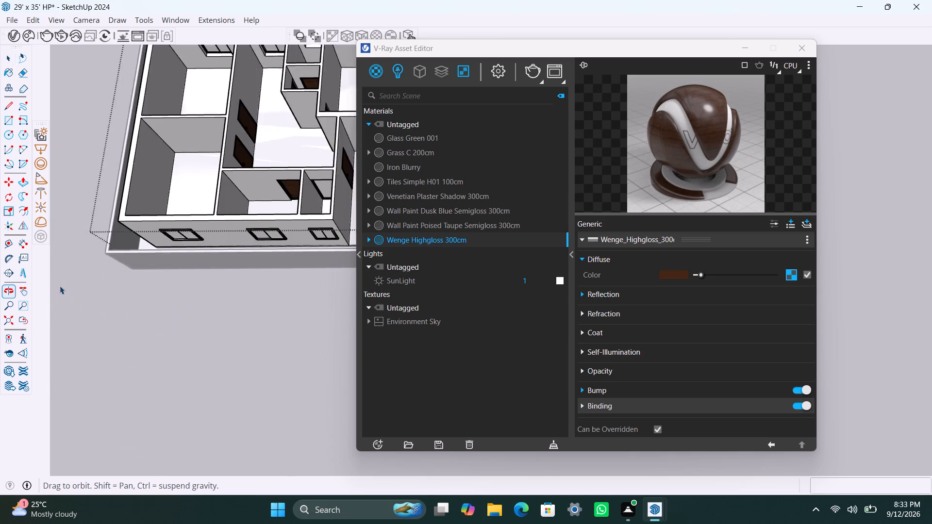
shift+middle_drag(267, 182, 251, 274)
scroll(274, 260, up, 8)
shift+middle_drag(331, 256, 233, 287)
scroll(286, 280, up, 2)
middle_drag(257, 292, 326, 273)
scroll(260, 309, up, 6)
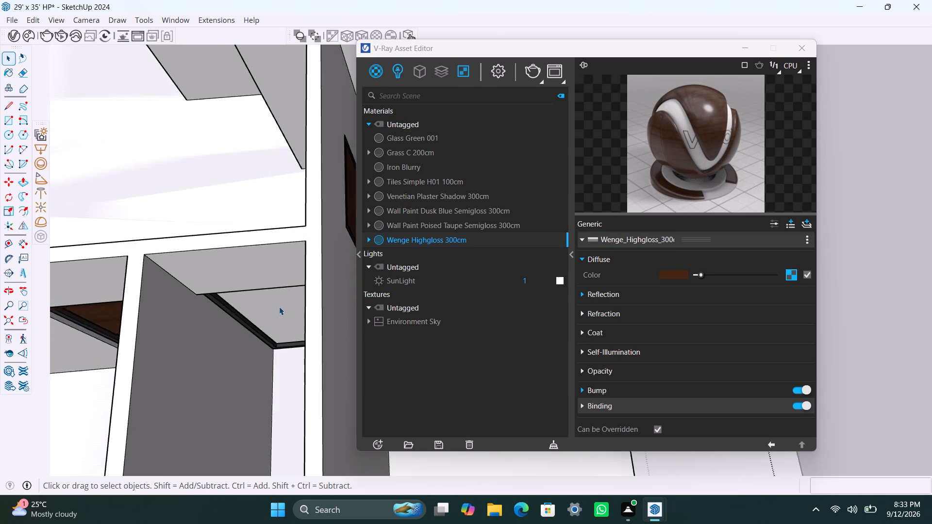
scroll(279, 307, up, 1)
click(282, 306)
triple_click(283, 306)
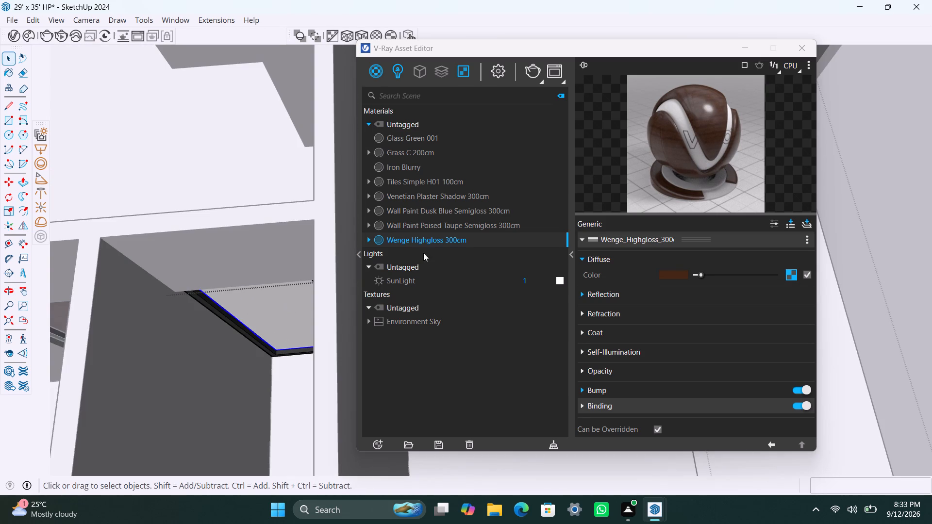
triple_click(270, 303)
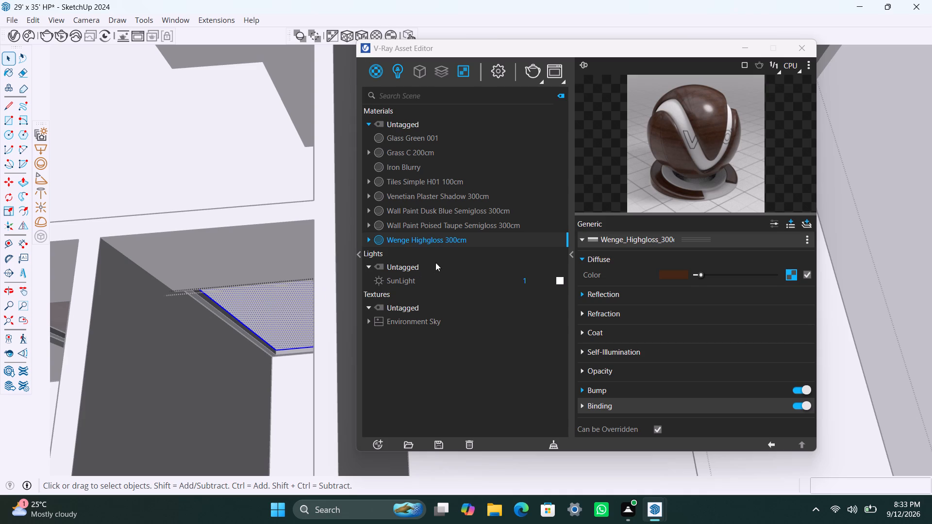
right_click(442, 239)
click(450, 261)
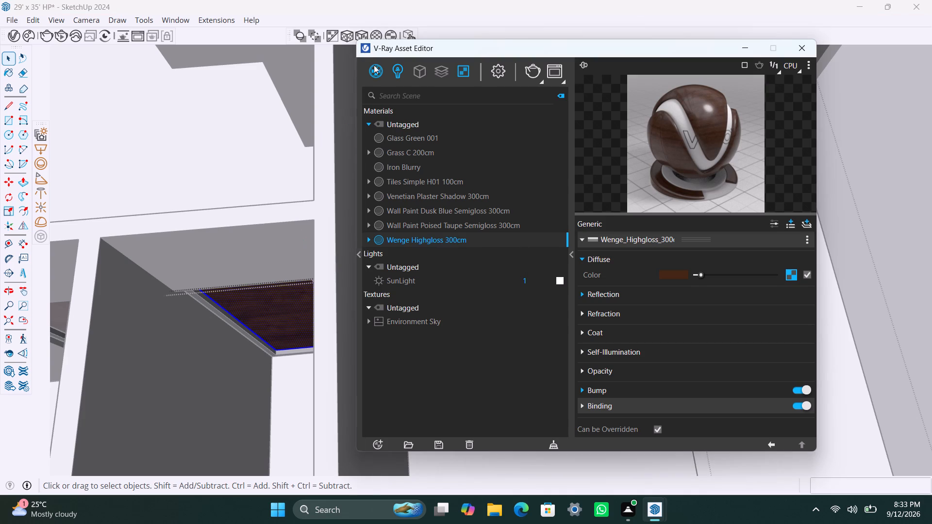
click(366, 34)
scroll(252, 250, down, 11)
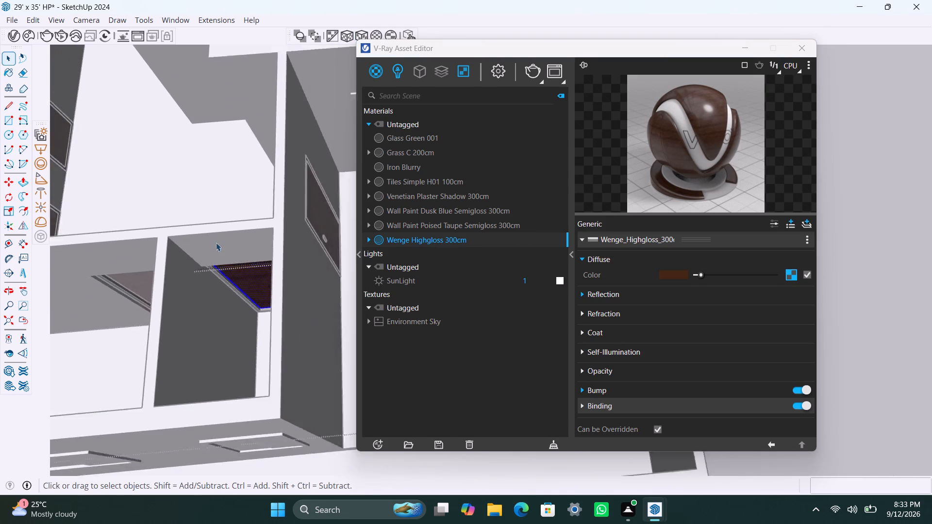
scroll(216, 243, down, 17)
scroll(242, 161, up, 1)
click(240, 109)
drag(242, 108, 247, 106)
click(247, 106)
Examine the doors throughout the house for any still without materials.
scroll(202, 201, up, 16)
middle_drag(183, 297, 198, 302)
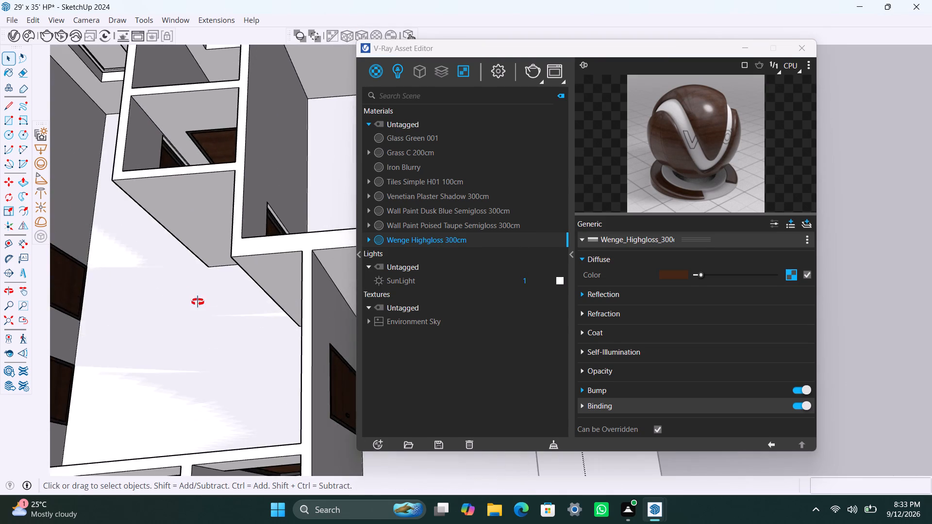
middle_drag(198, 302, 152, 381)
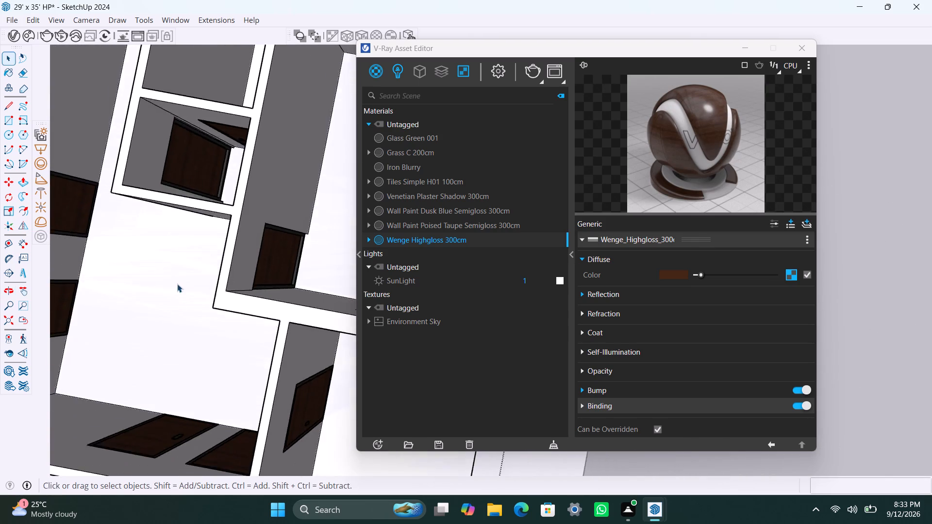
scroll(177, 283, down, 4)
middle_drag(168, 178, 181, 270)
scroll(208, 254, down, 6)
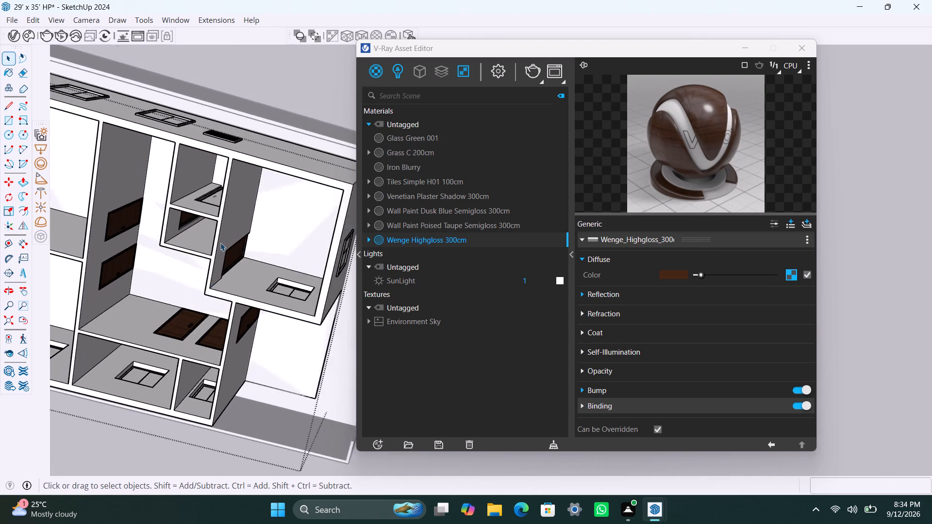
scroll(220, 243, down, 5)
middle_drag(219, 286, 152, 178)
scroll(201, 365, up, 4)
middle_drag(212, 380, 350, 332)
scroll(238, 359, up, 2)
shift+middle_drag(270, 372, 201, 215)
scroll(199, 345, up, 3)
Apply Wenge Highgloss 300cm with fitted cubic projection to the blank door panel in the small room behind the louvred vent, and leave its groups.
middle_drag(197, 351, 575, 308)
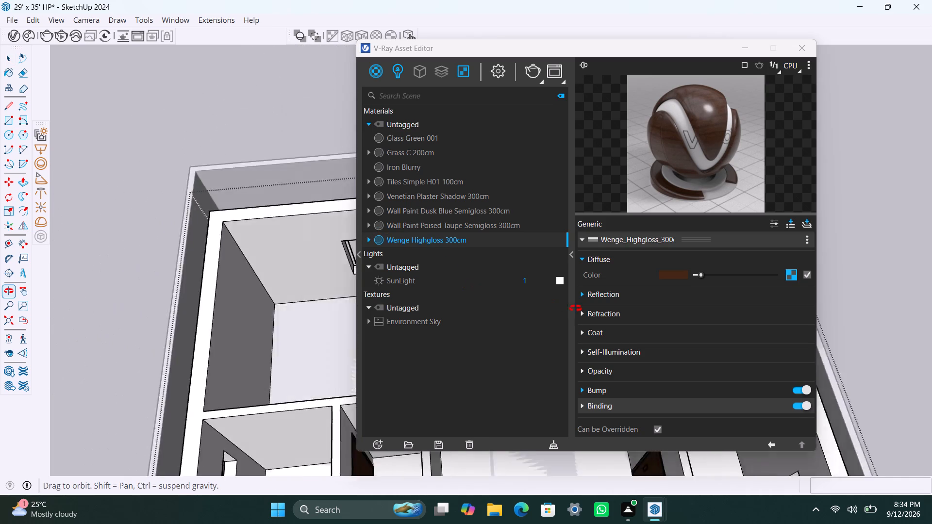
middle_drag(575, 308, 868, 252)
shift+middle_drag(851, 397, 740, 359)
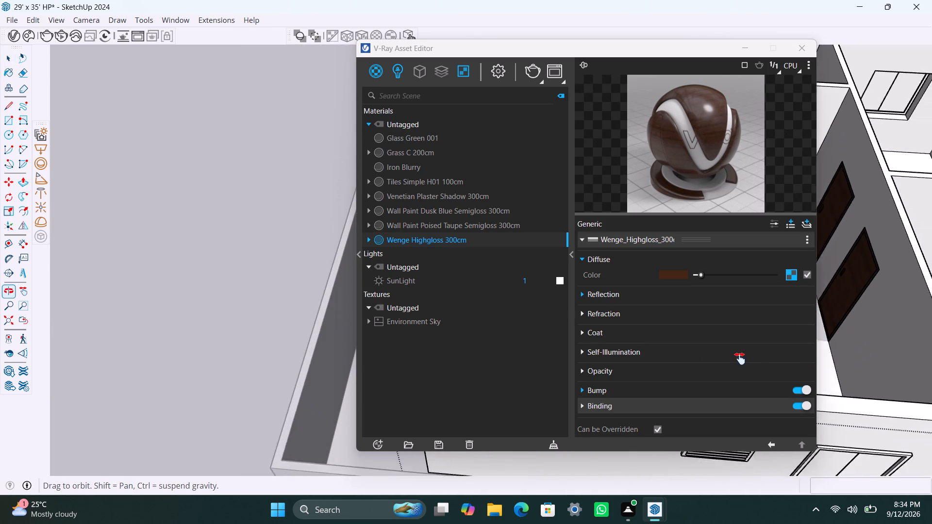
shift+middle_drag(740, 359, 371, 258)
shift+middle_drag(201, 178, 416, 270)
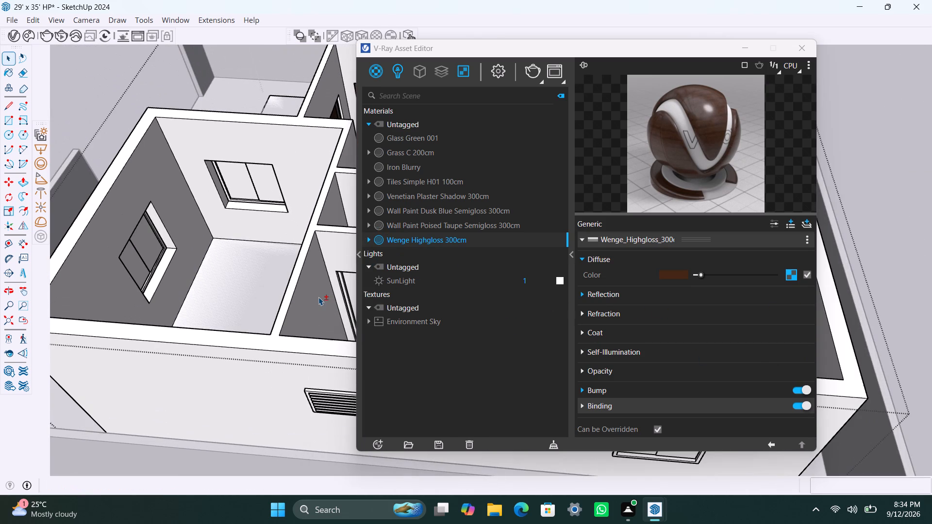
shift+middle_drag(306, 287, 216, 253)
scroll(262, 269, up, 3)
middle_drag(288, 275, 328, 290)
scroll(339, 313, up, 3)
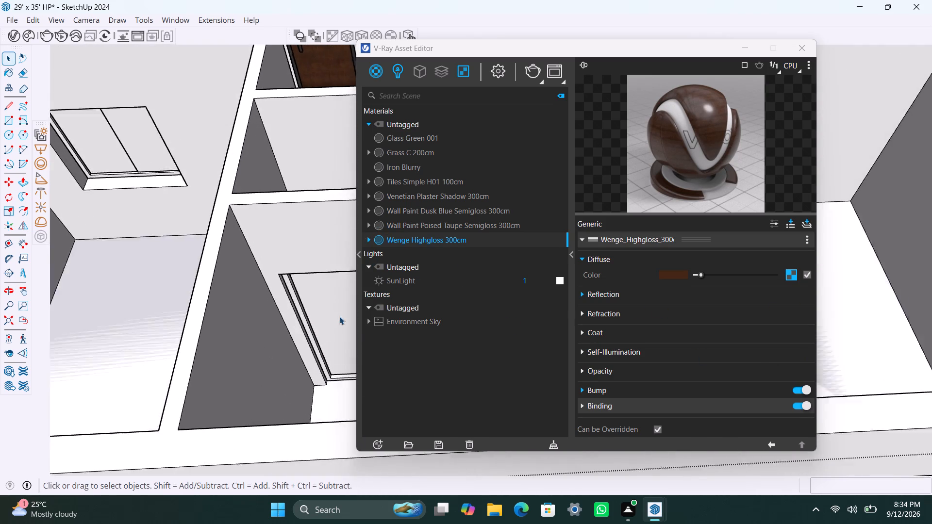
click(317, 296)
triple_click(317, 296)
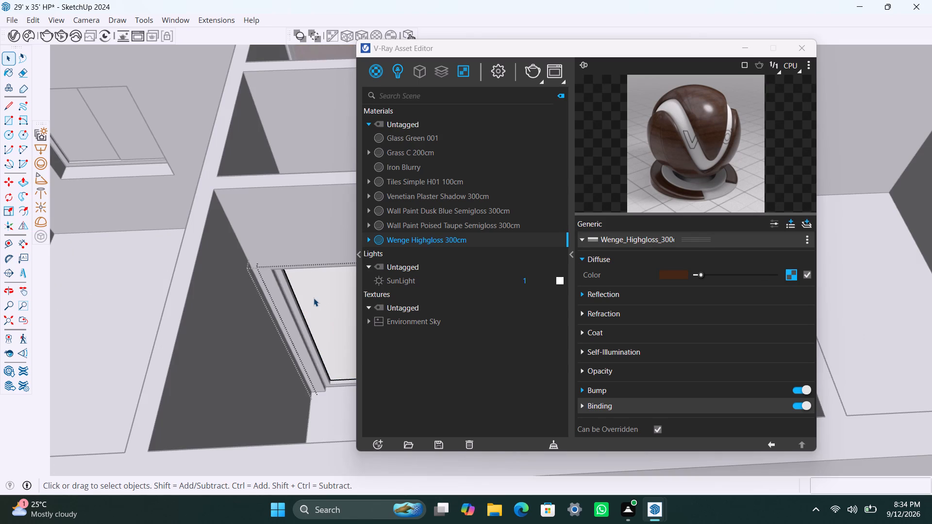
scroll(314, 298, up, 2)
click(314, 298)
click(314, 298)
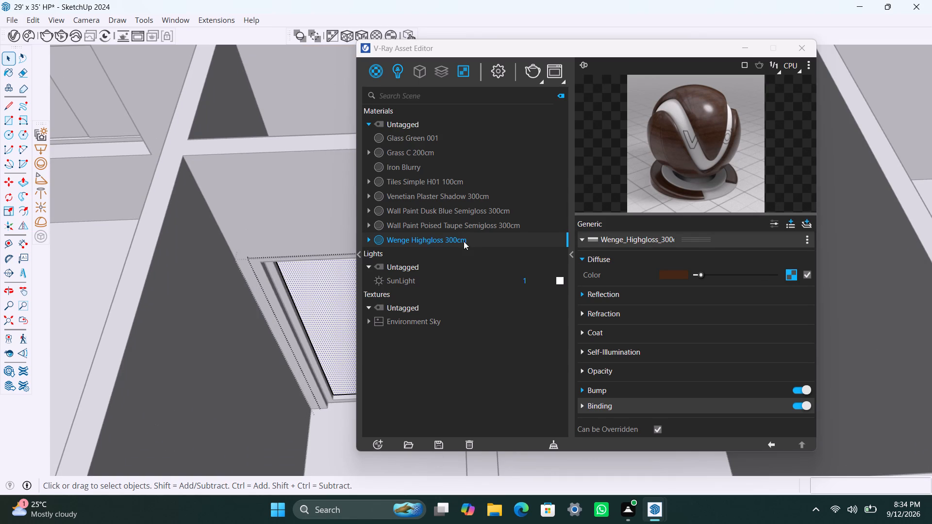
right_click(464, 241)
drag(488, 273, 483, 278)
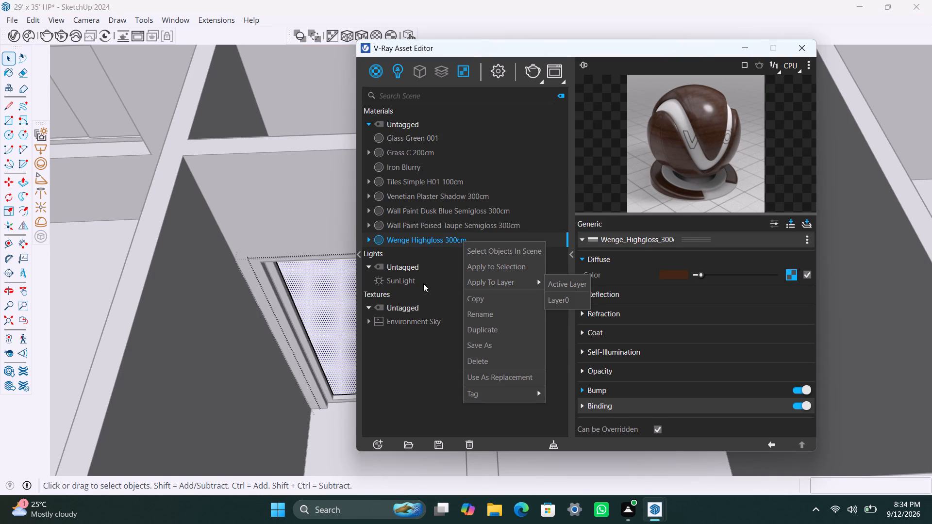
click(485, 264)
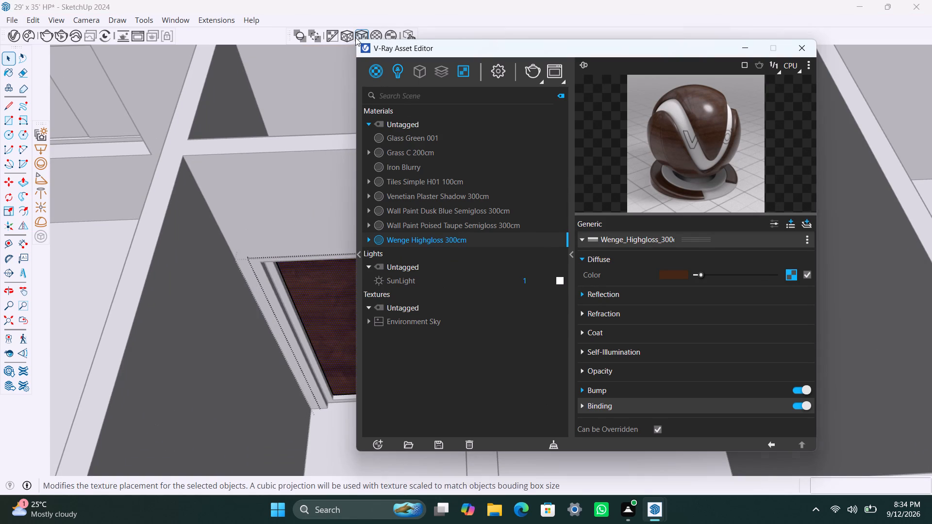
click(355, 37)
scroll(239, 245, down, 16)
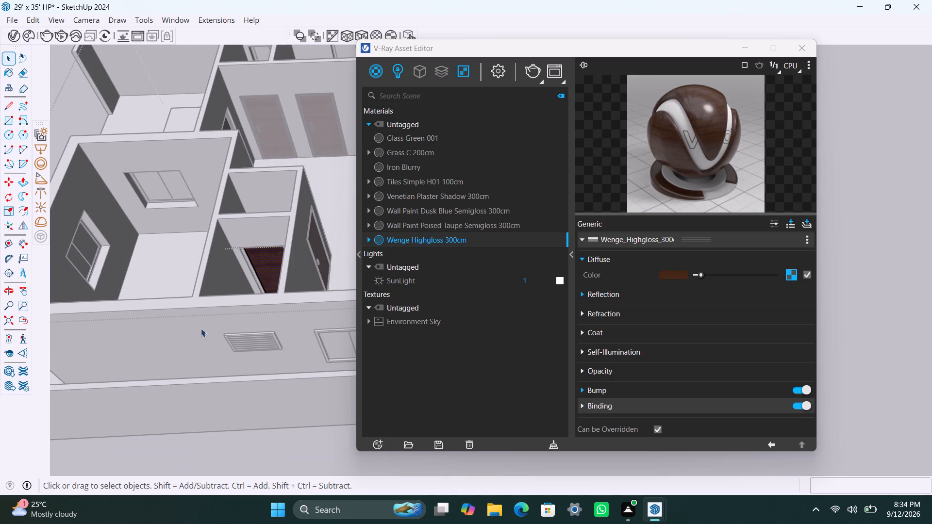
key(space)
scroll(211, 248, down, 11)
triple_click(181, 101)
double_click(181, 101)
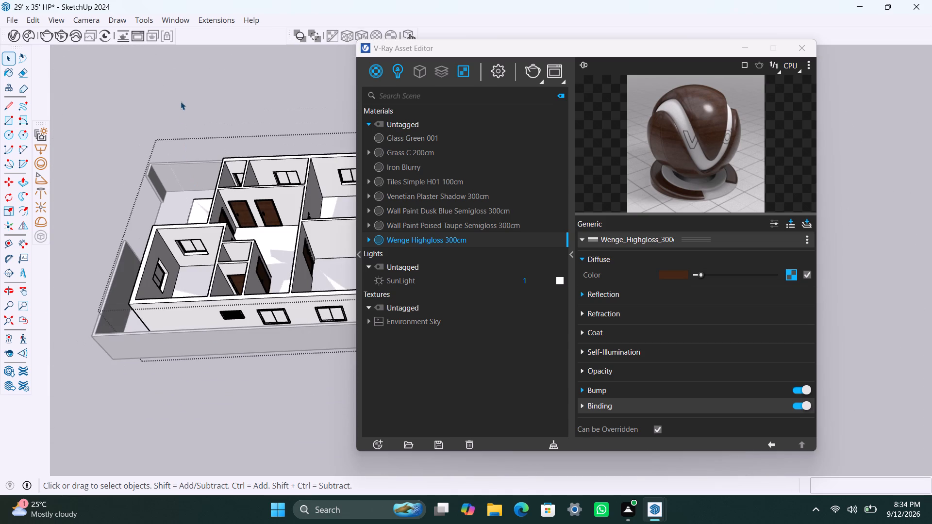
Apply Iron Blurry with fitted cubic projection to the frame of the louvred vent on the outer wall.
scroll(204, 290, down, 3)
shift+middle_drag(260, 314, 268, 320)
scroll(266, 320, up, 5)
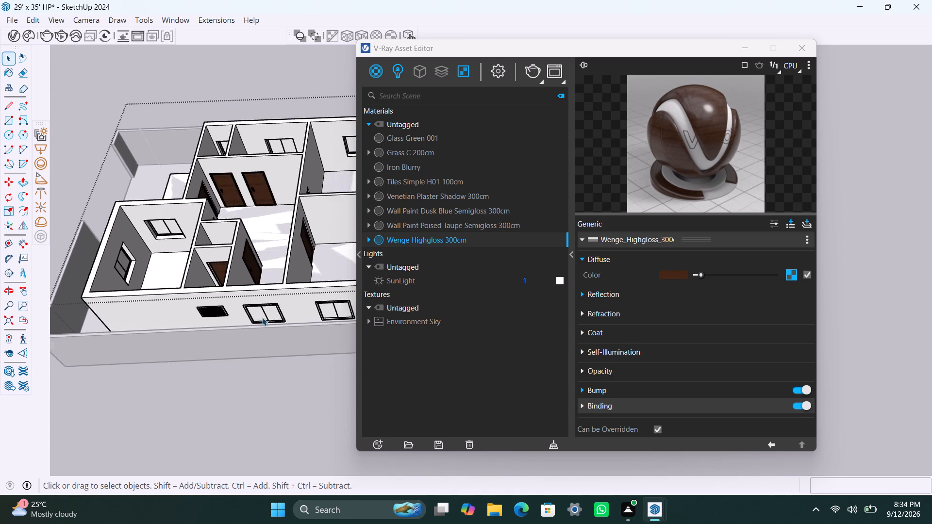
scroll(262, 317, up, 13)
scroll(138, 297, down, 4)
middle_drag(166, 338, 370, 334)
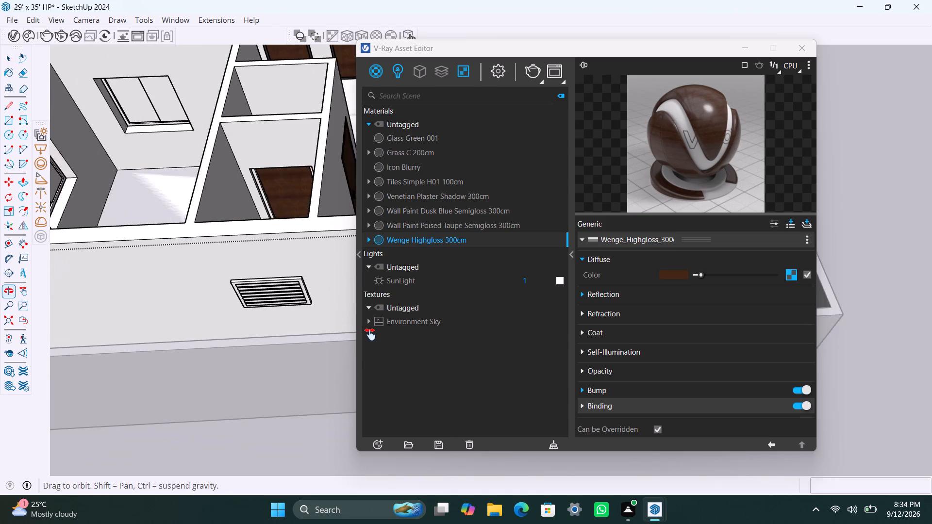
scroll(277, 308, up, 12)
triple_click(262, 270)
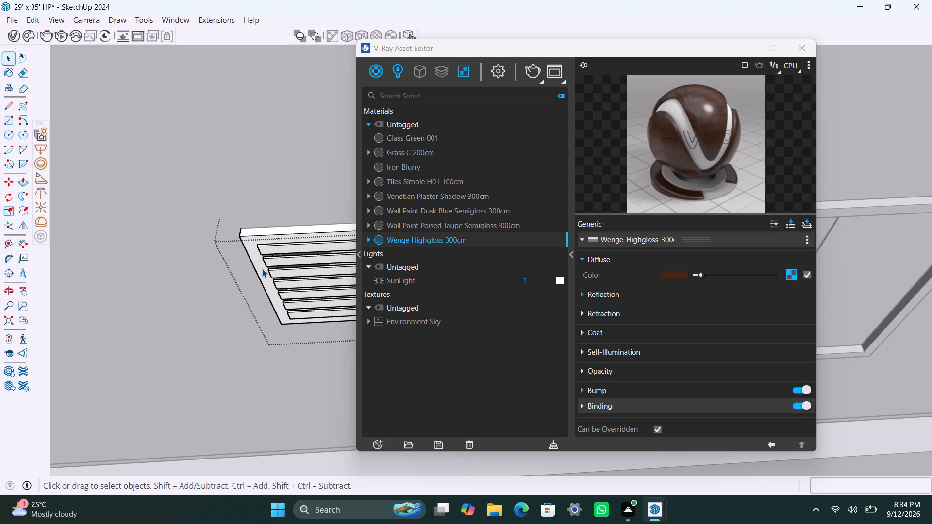
right_click(410, 166)
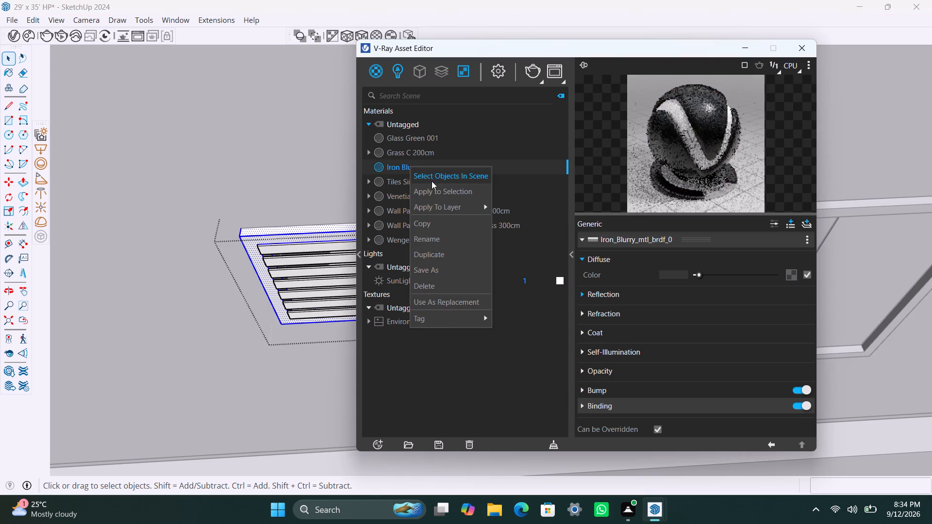
click(433, 184)
click(367, 36)
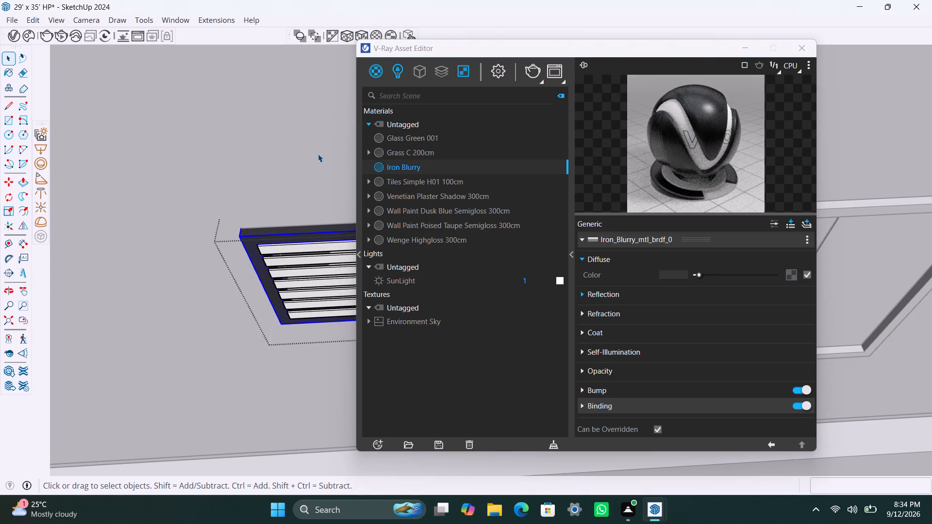
Apply Glass Green 001 to all the slats of the louvred vent together, and leave the vent group.
scroll(279, 249, up, 2)
click(281, 247)
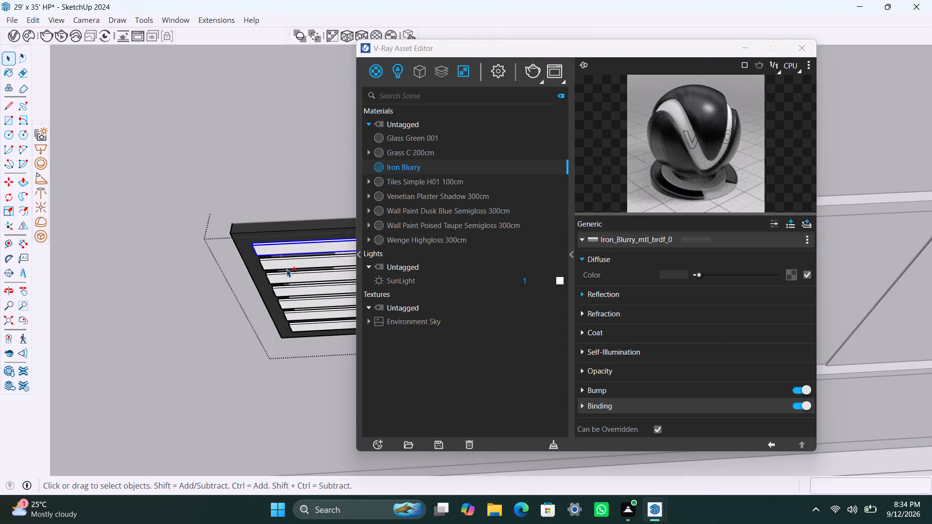
shift+click(286, 265)
shift+click(286, 273)
shift+click(293, 275)
shift+drag(305, 295, 310, 302)
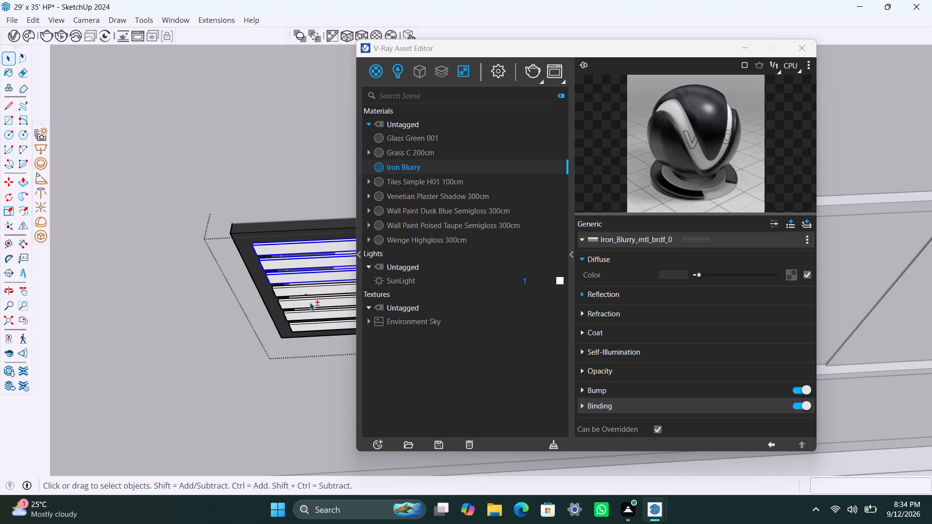
shift+drag(310, 302, 312, 306)
shift+click(331, 290)
shift+click(329, 307)
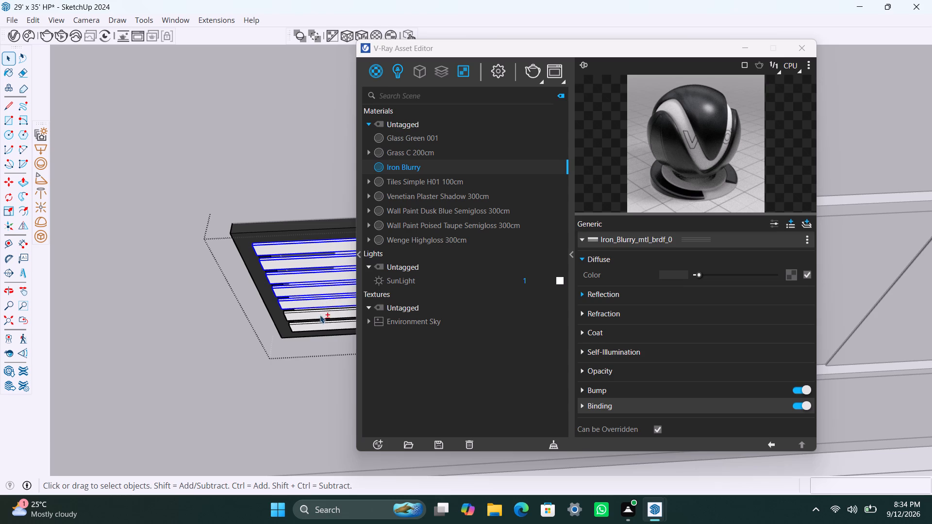
shift+click(320, 315)
shift+click(327, 326)
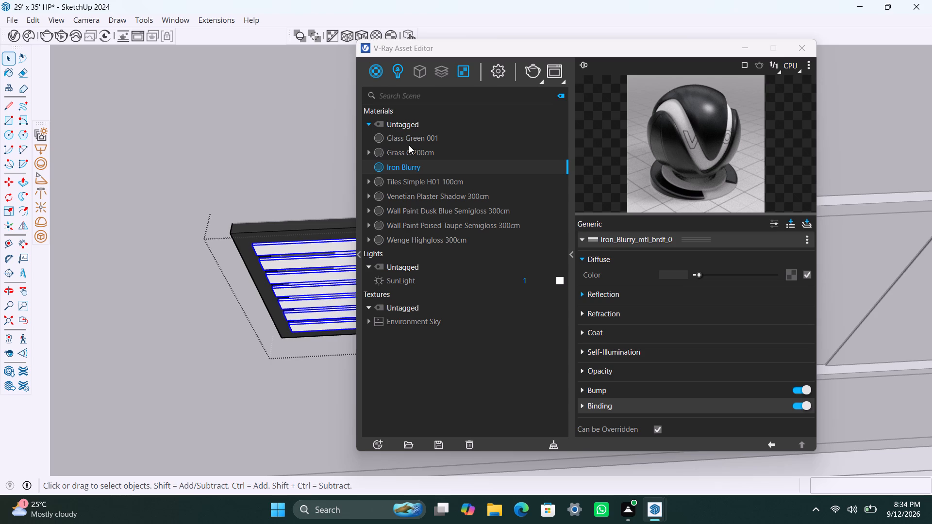
click(410, 140)
right_click(410, 140)
click(429, 162)
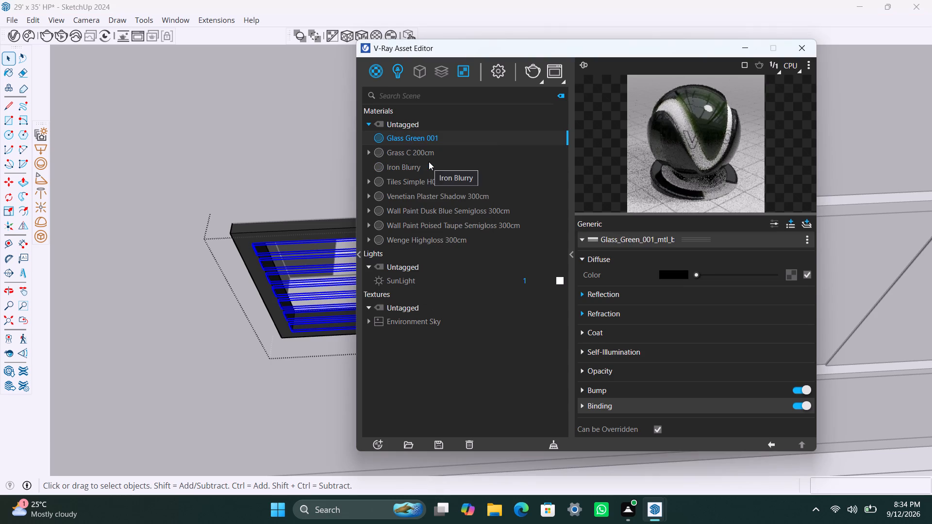
scroll(271, 278, down, 11)
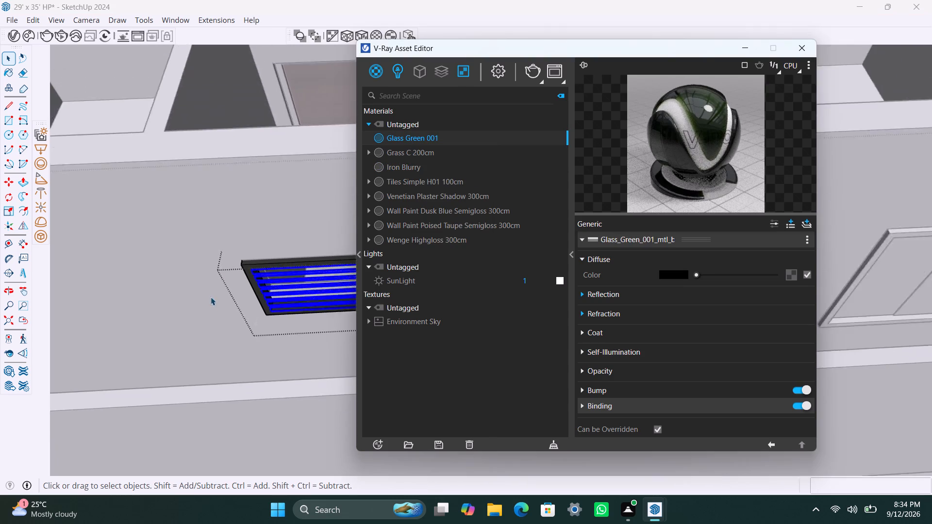
scroll(211, 297, down, 4)
shift+middle_drag(249, 295, 171, 308)
triple_click(238, 396)
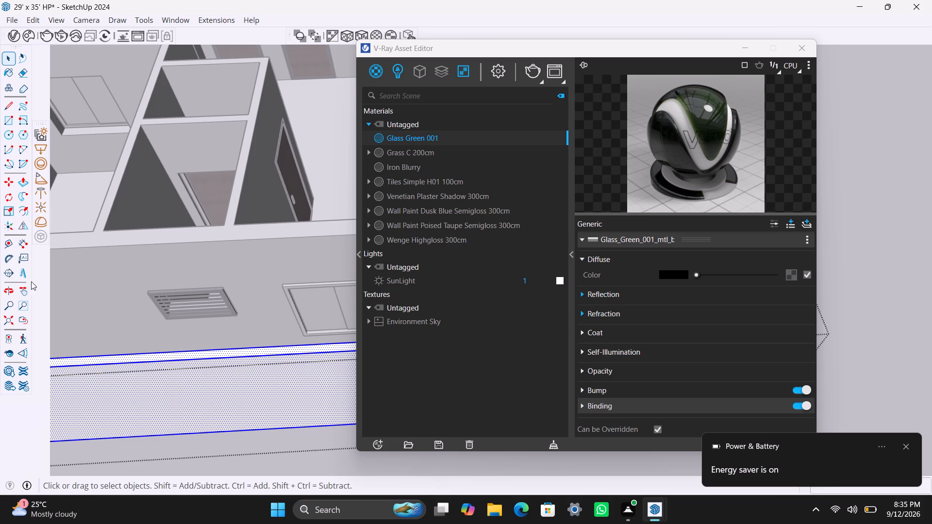
click(284, 456)
Apply Iron Blurry to the frame of the two-pane window beside the louvred vent on the outer wall.
scroll(279, 384, down, 6)
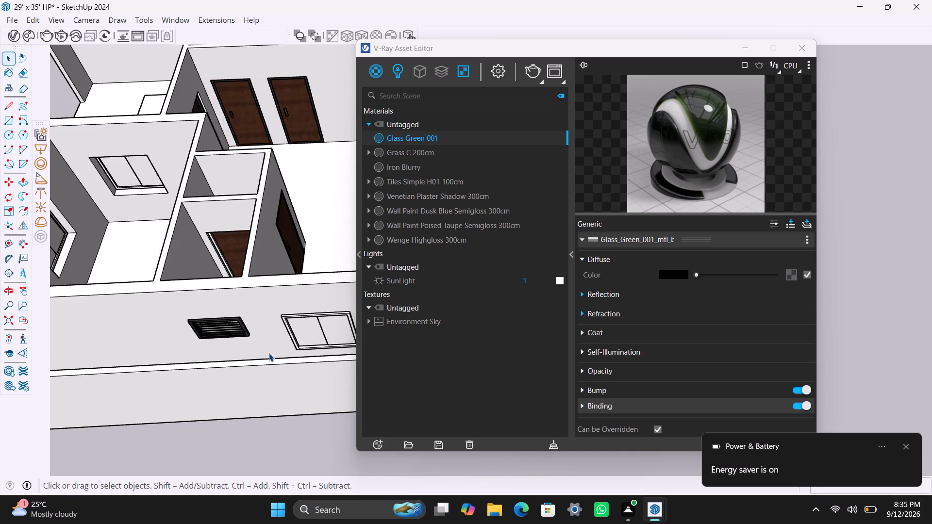
scroll(269, 353, down, 2)
shift+middle_drag(279, 374, 216, 370)
scroll(235, 343, up, 6)
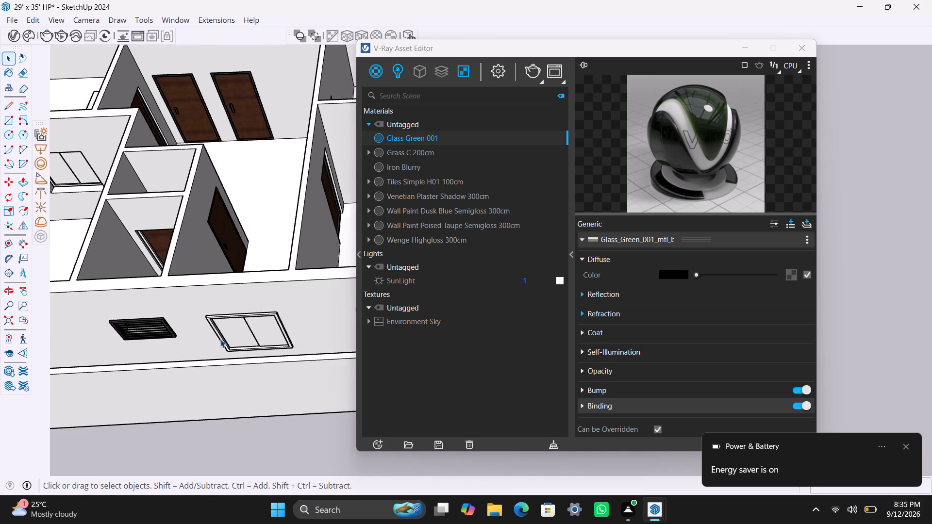
scroll(222, 336, up, 9)
triple_click(217, 335)
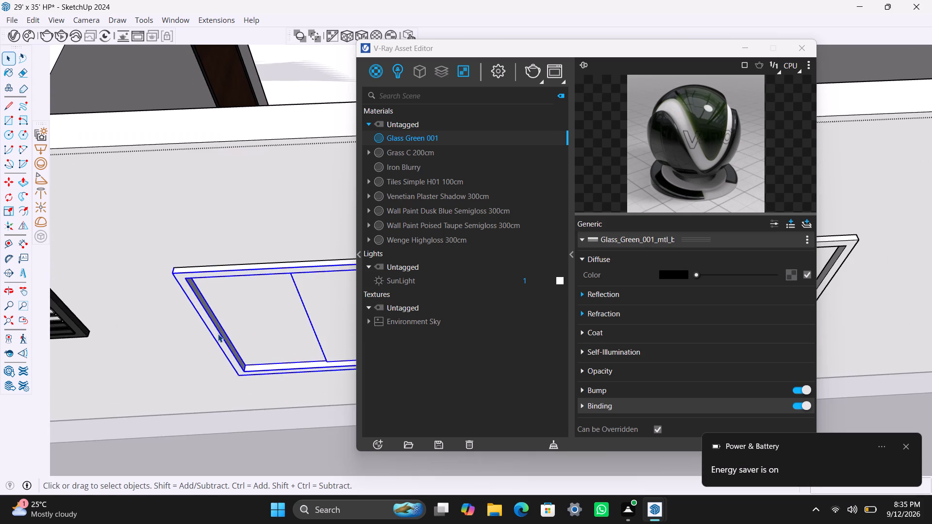
scroll(218, 334, up, 4)
triple_click(216, 334)
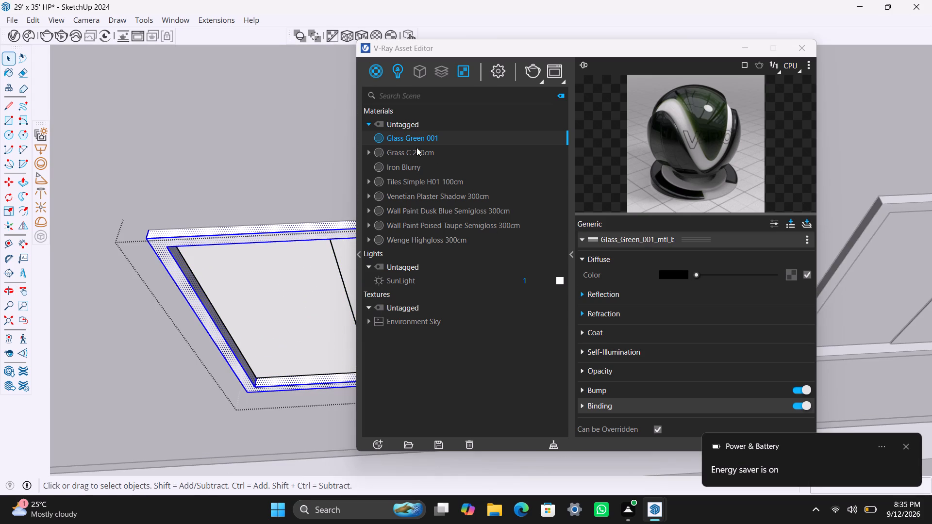
click(410, 167)
right_click(411, 165)
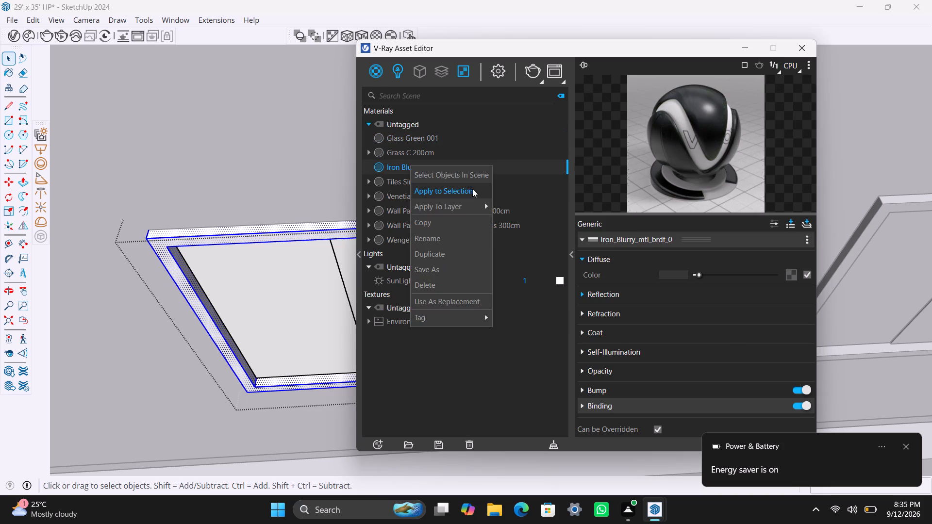
click(473, 190)
Apply Glass Green 001 to both panes of the window beside the louvred vent, and leave the window group.
click(297, 264)
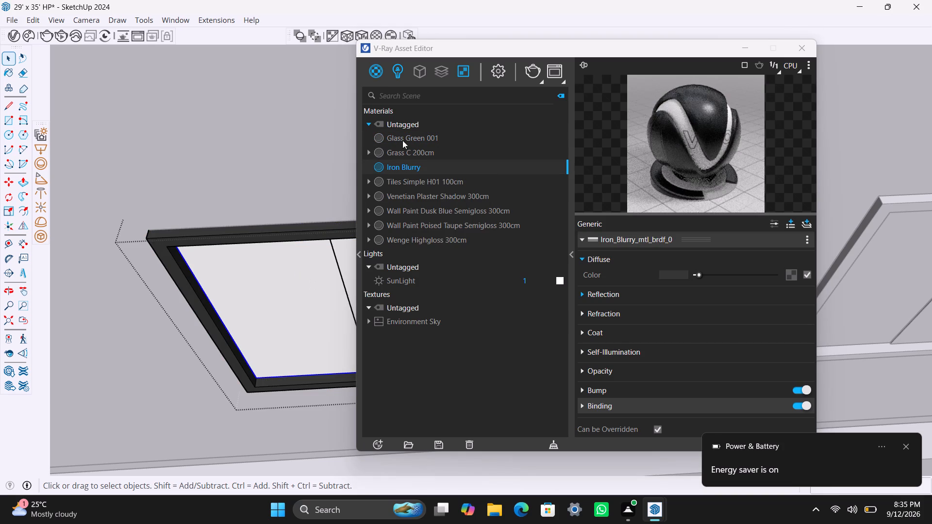
click(414, 142)
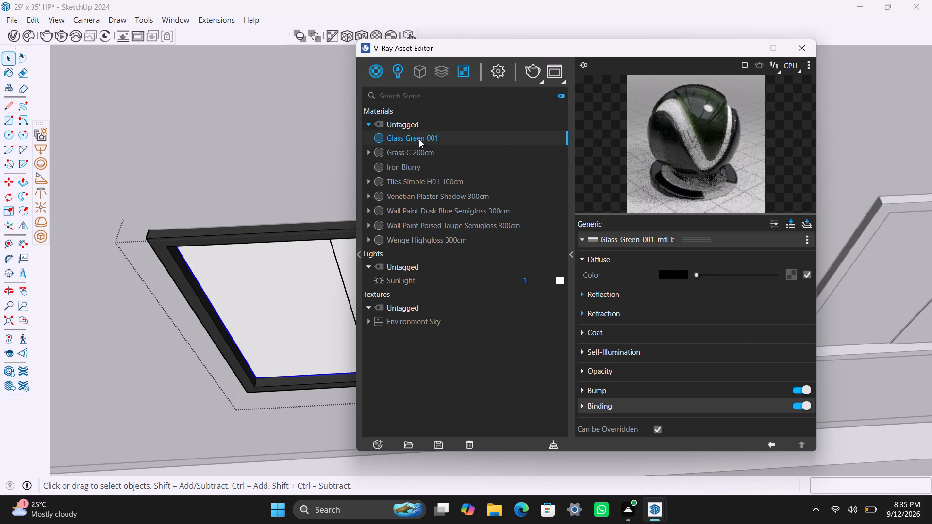
right_click(419, 139)
click(440, 165)
scroll(257, 339, down, 5)
shift+middle_drag(298, 373, 197, 382)
drag(291, 342, 297, 339)
click(273, 340)
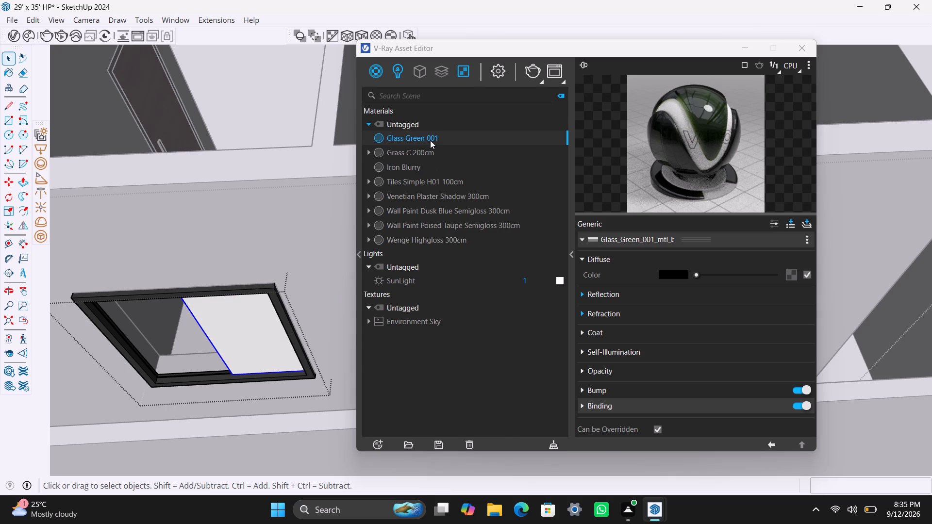
right_click(430, 140)
click(444, 168)
scroll(261, 351, down, 20)
scroll(261, 351, down, 2)
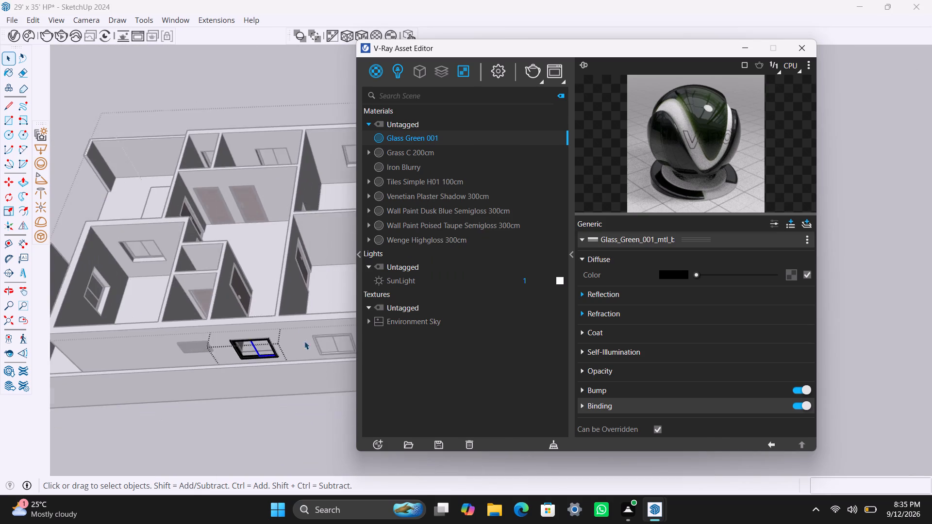
middle_drag(310, 353, 240, 367)
click(279, 443)
Apply Iron Blurry to the frame of the next blank two-pane window along the same outer wall.
scroll(271, 380, up, 10)
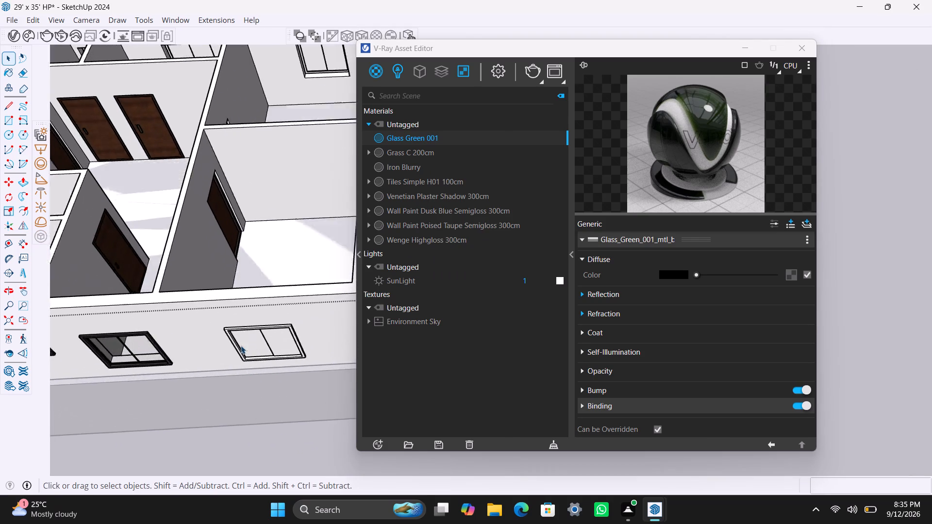
scroll(241, 345, up, 10)
click(235, 359)
triple_click(239, 359)
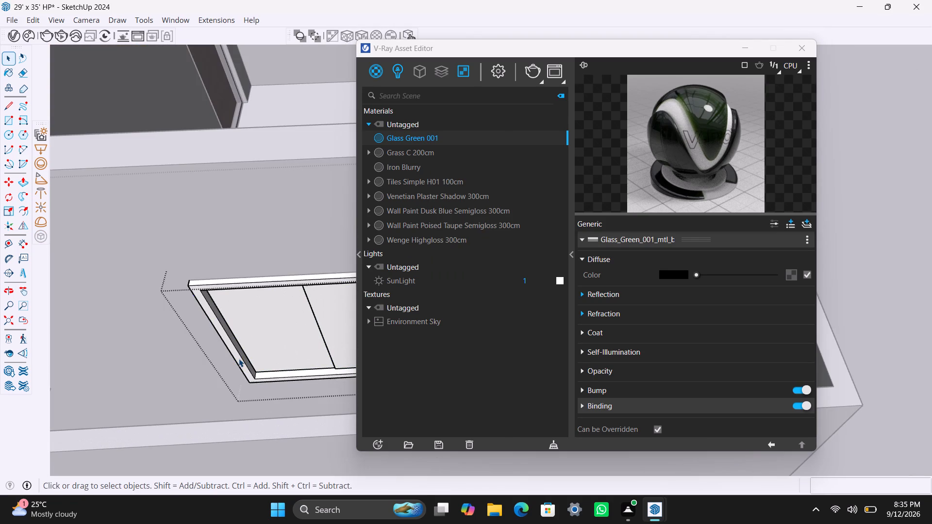
click(415, 168)
right_click(412, 170)
click(435, 197)
Apply Glass Green 001 to both panes of the iron-framed window on the outer wall, and leave the window group.
click(269, 317)
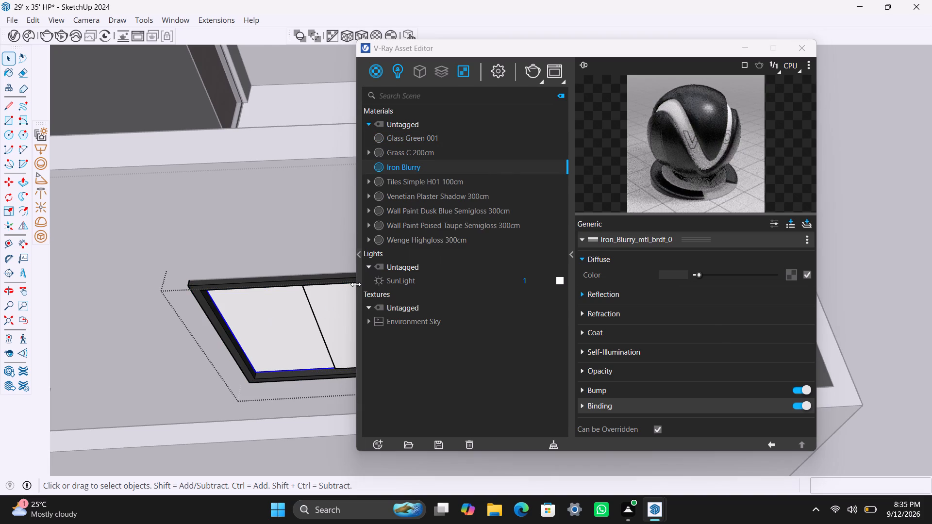
click(422, 138)
right_click(422, 138)
click(456, 158)
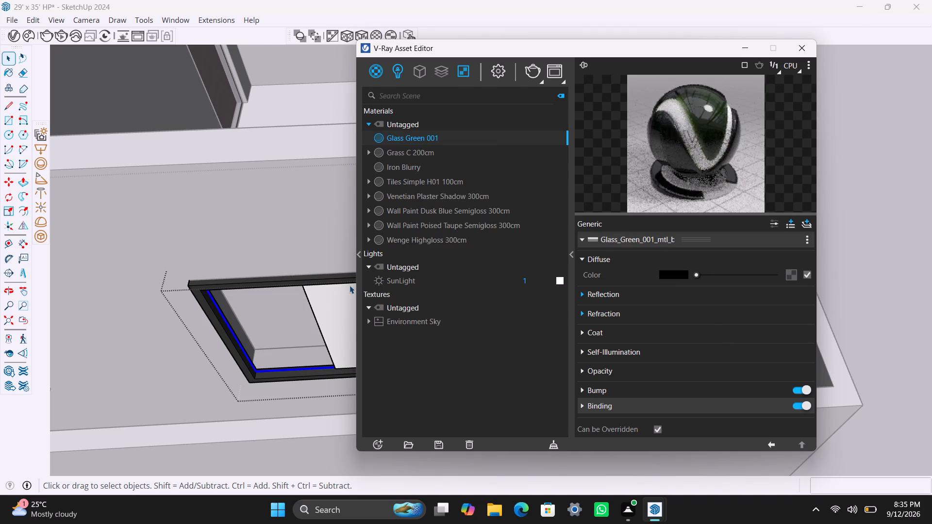
click(310, 319)
drag(324, 311, 329, 310)
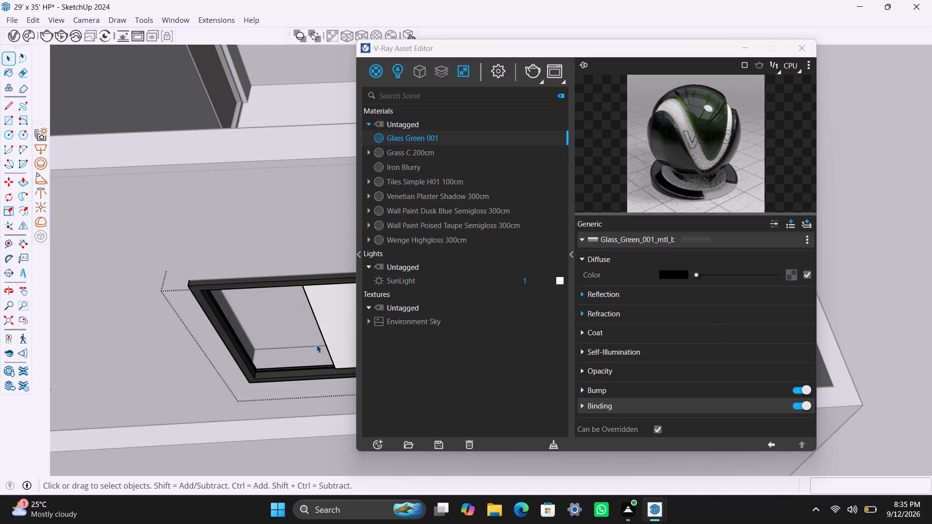
drag(341, 328, 346, 327)
click(322, 314)
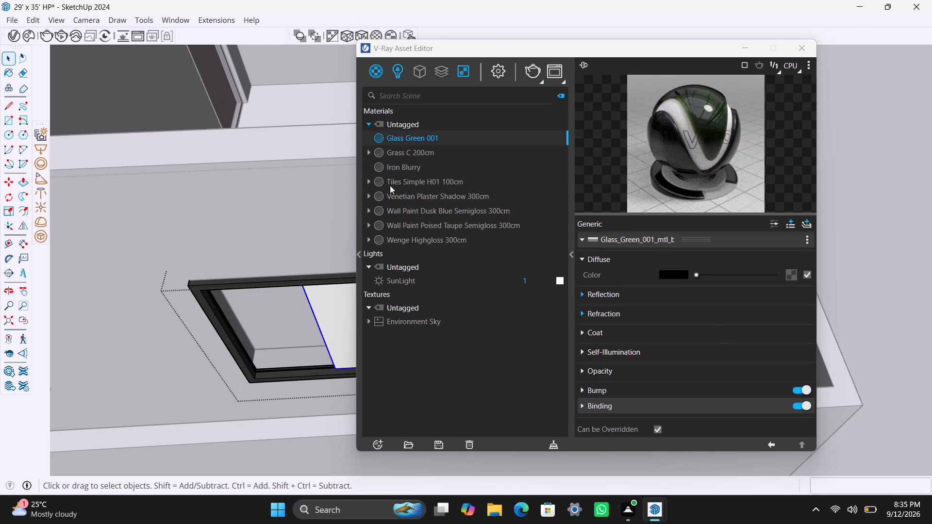
right_click(433, 137)
click(455, 163)
scroll(261, 400, down, 11)
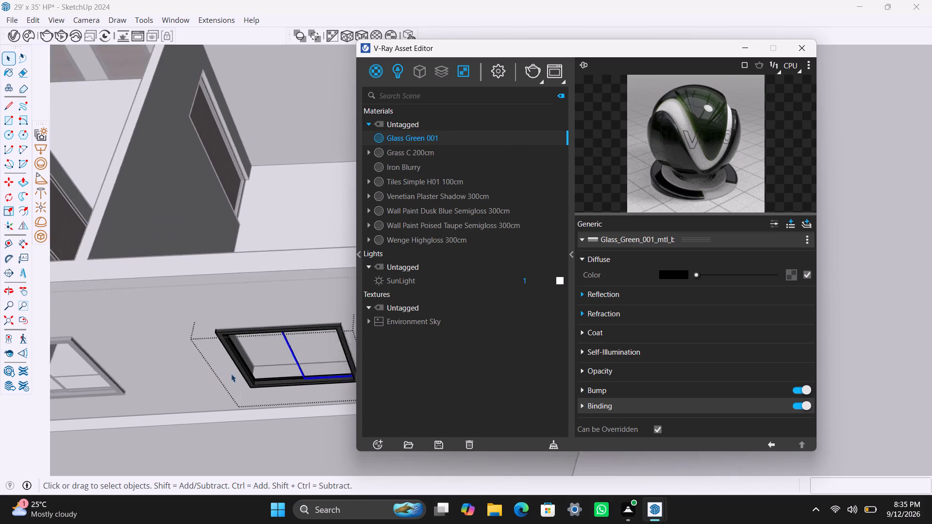
scroll(231, 374, down, 17)
middle_drag(190, 388, 216, 390)
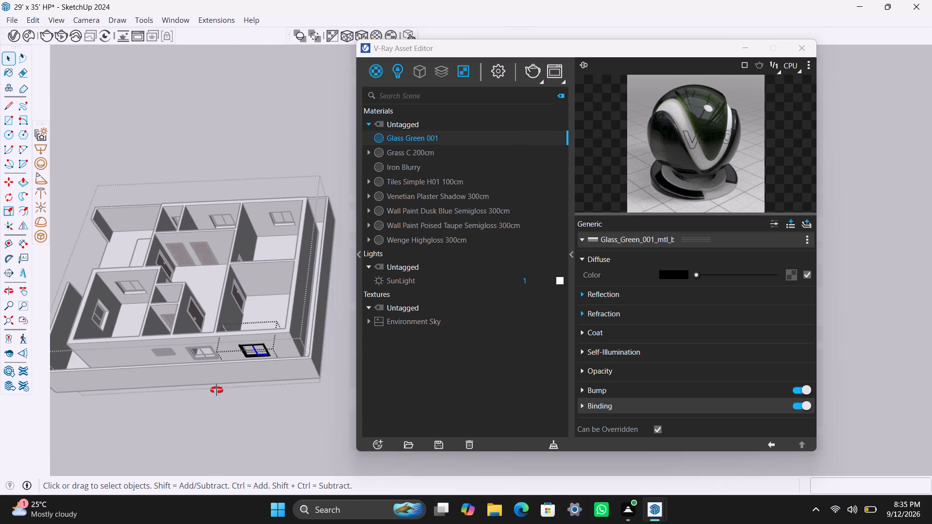
middle_drag(216, 390, 412, 372)
scroll(263, 368, up, 3)
scroll(184, 286, down, 5)
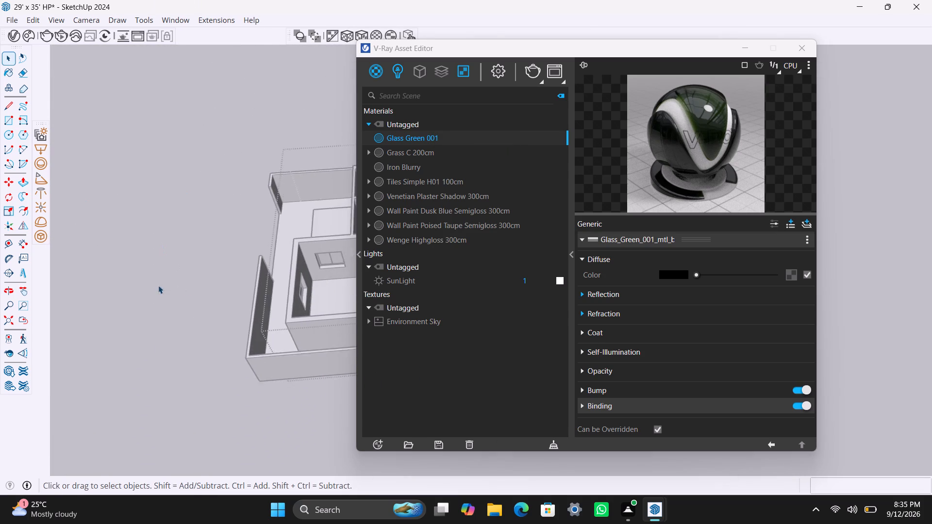
middle_drag(170, 361, 371, 361)
scroll(241, 332, up, 4)
triple_click(209, 262)
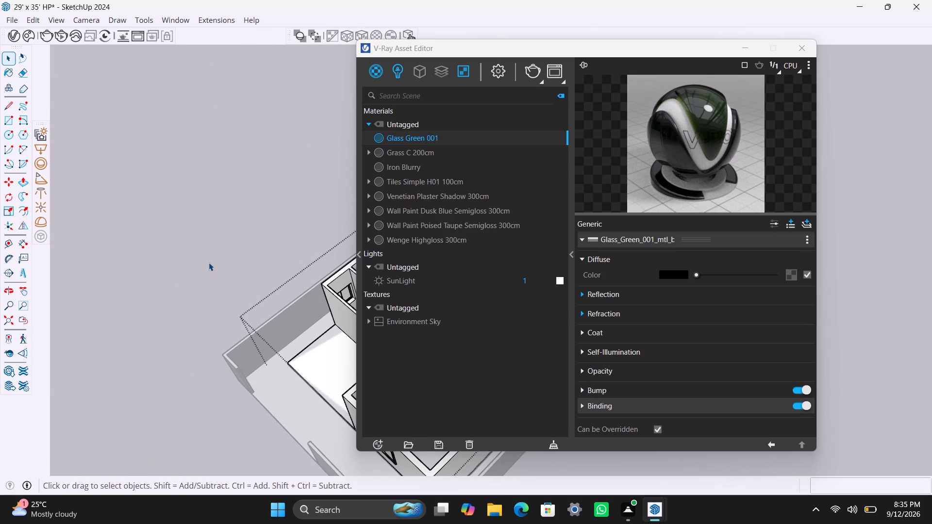
double_click(209, 262)
Apply Iron Blurry to the frame of the blank two-pane window on the end wall of the projecting room.
scroll(219, 283, down, 17)
shift+middle_drag(183, 316, 269, 325)
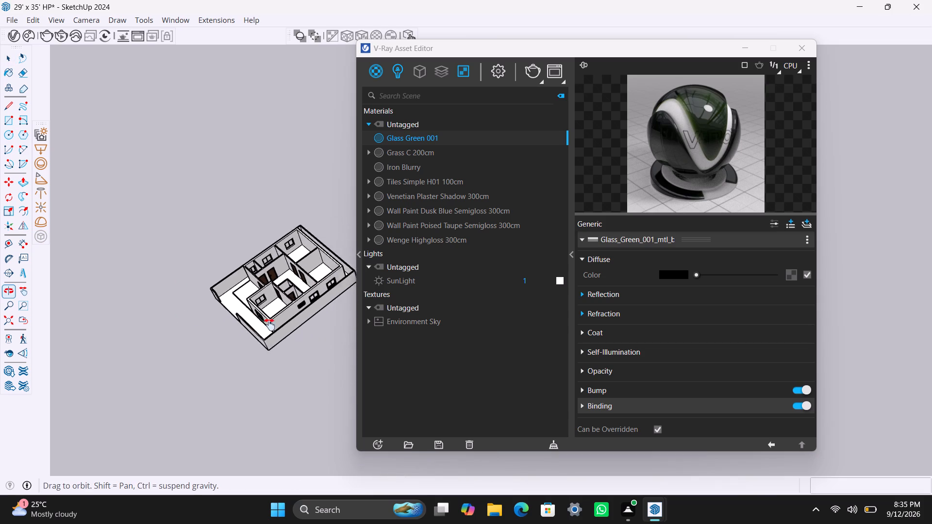
shift+middle_drag(269, 325, 118, 299)
scroll(182, 280, up, 9)
middle_drag(161, 366, 178, 366)
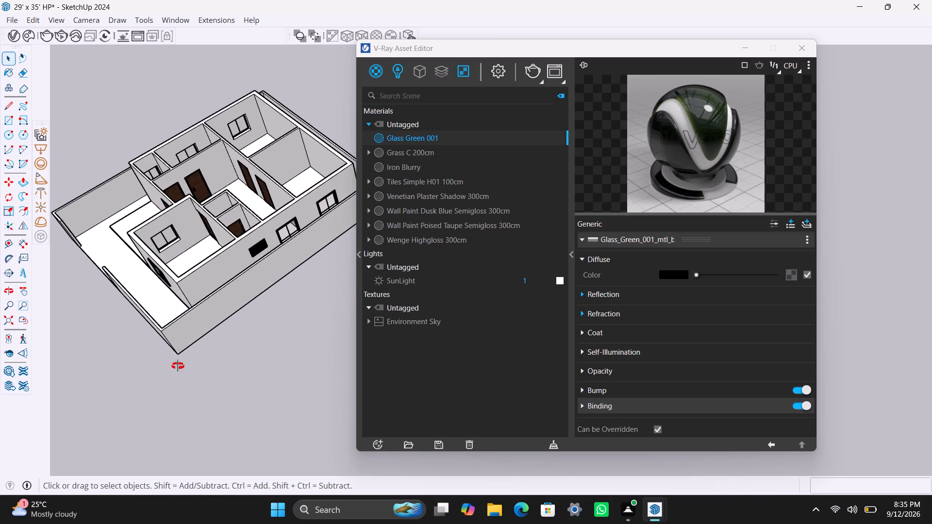
middle_drag(178, 366, 375, 300)
scroll(256, 401, up, 3)
middle_drag(248, 413, 289, 344)
scroll(255, 385, up, 3)
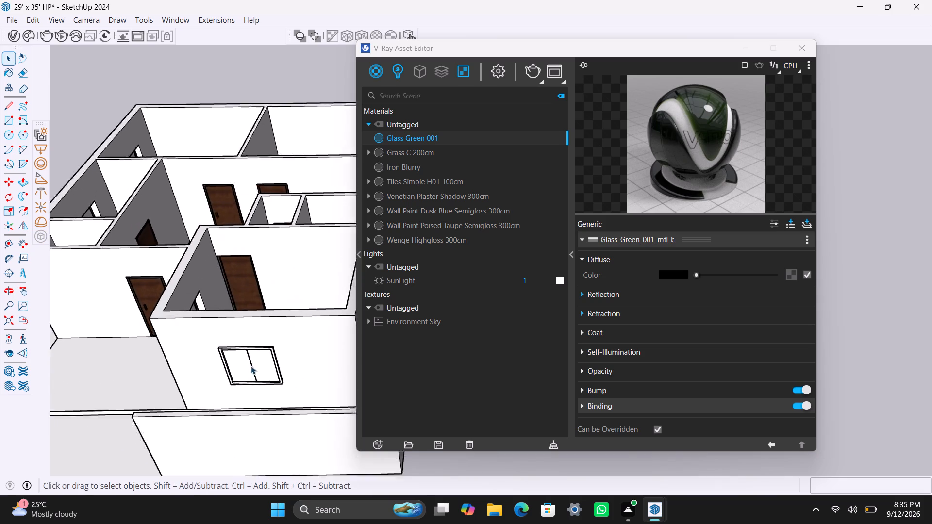
scroll(251, 366, up, 9)
scroll(211, 380, up, 3)
triple_click(211, 379)
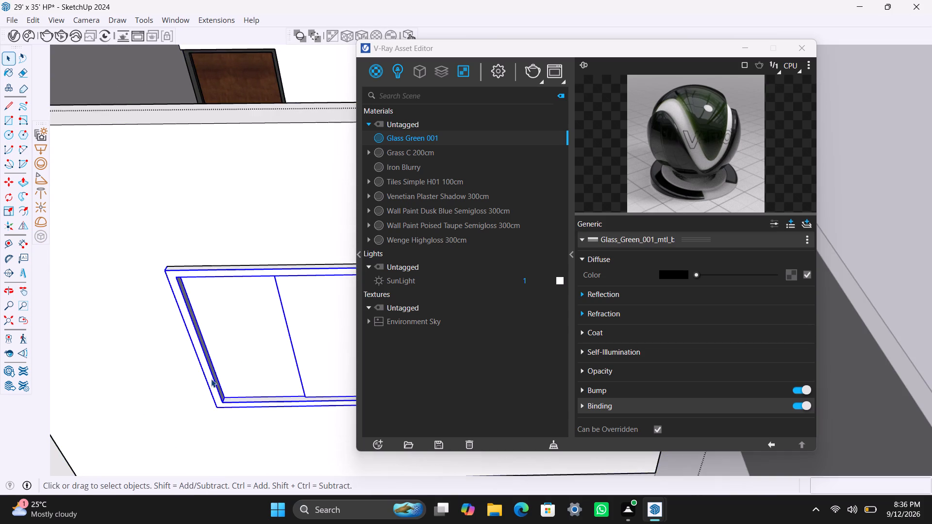
double_click(211, 379)
scroll(211, 379, up, 3)
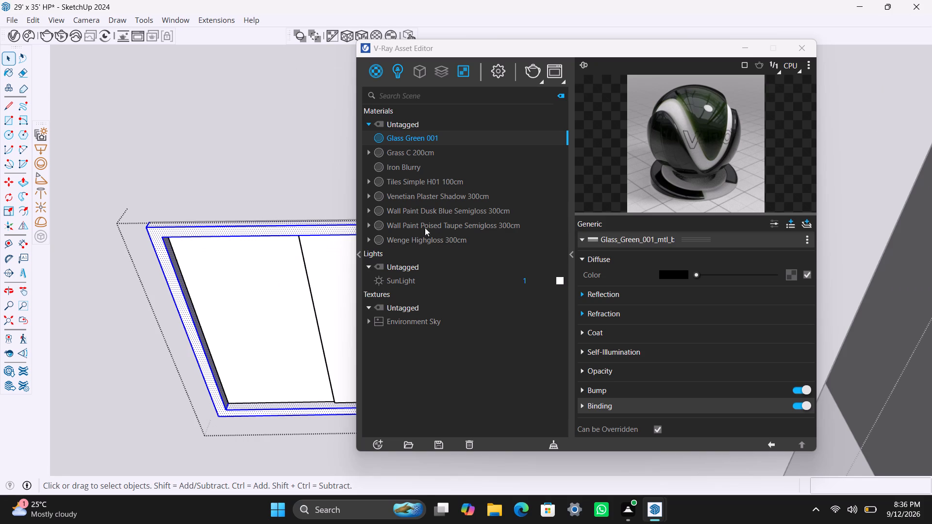
click(408, 168)
right_click(404, 167)
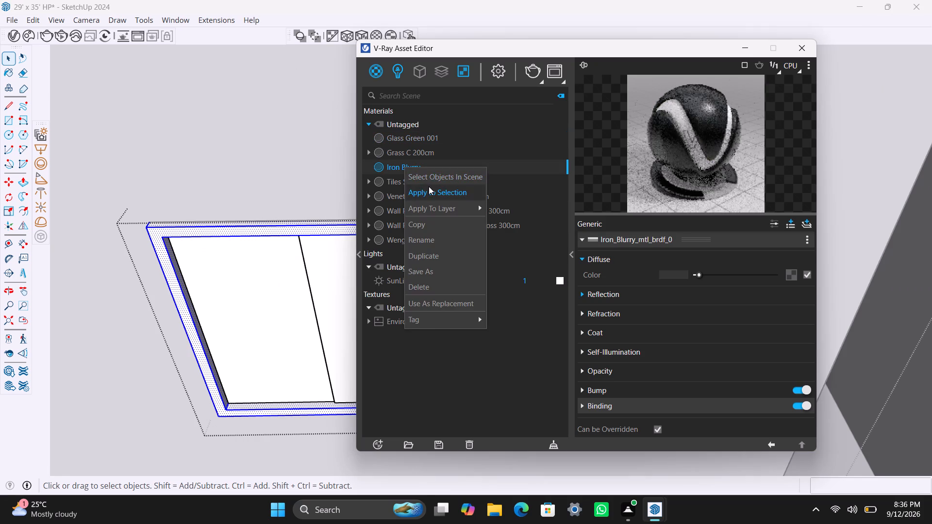
click(429, 186)
Apply Glass Green 001 to both panes of the projecting room's end-wall window, and leave the window group.
click(252, 295)
click(272, 289)
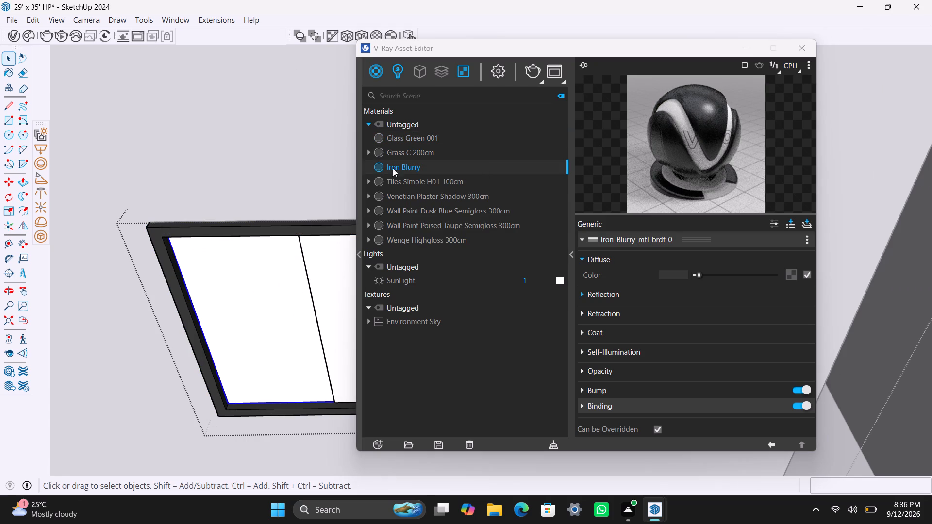
click(403, 134)
right_click(402, 134)
click(423, 155)
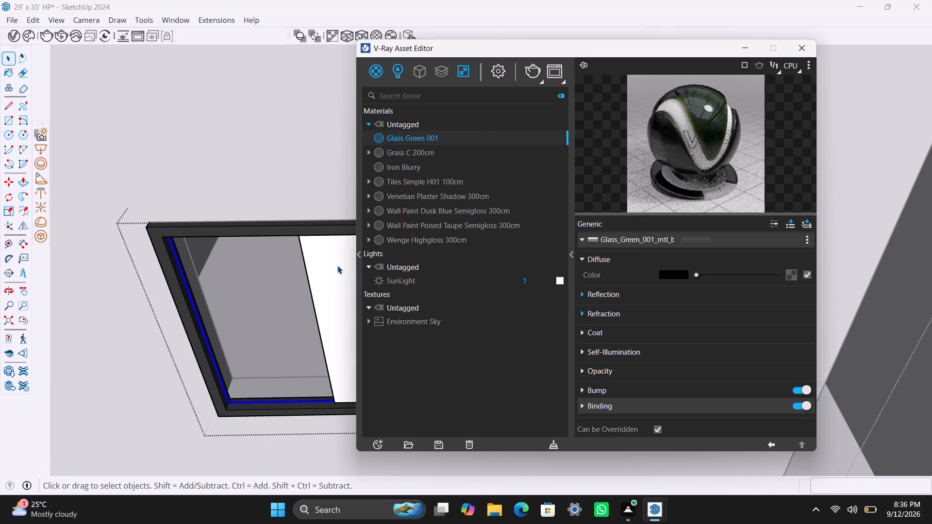
click(337, 265)
right_click(425, 138)
click(458, 164)
scroll(245, 338, down, 8)
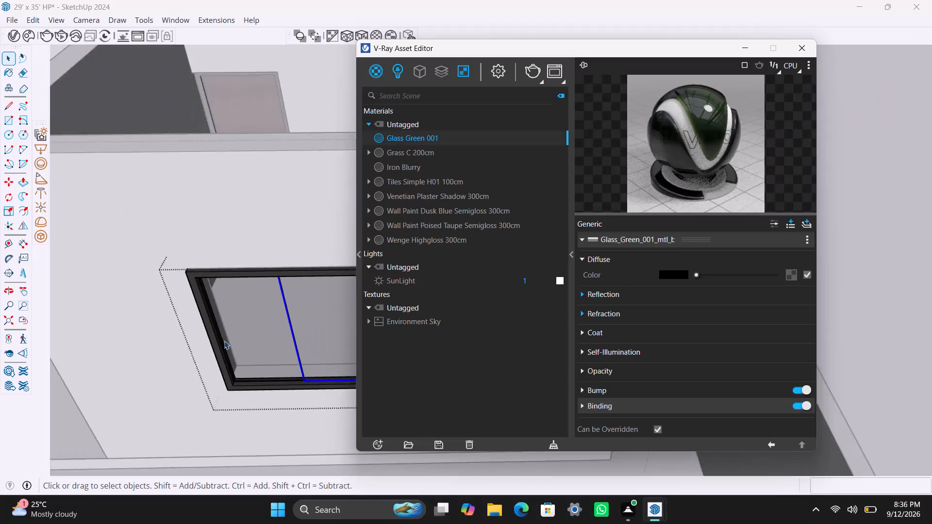
scroll(224, 341, down, 20)
scroll(224, 341, down, 4)
middle_drag(193, 379, 373, 370)
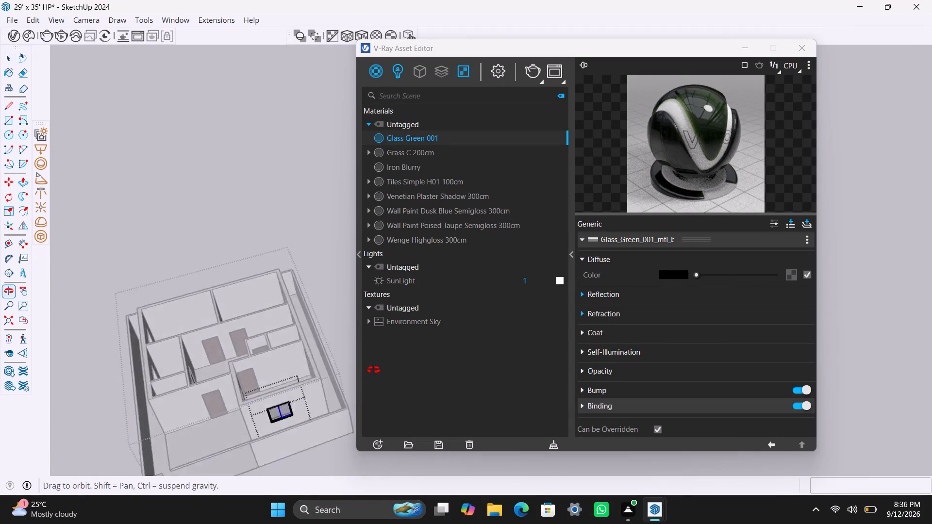
middle_drag(373, 370, 422, 359)
scroll(301, 374, up, 3)
middle_drag(271, 388, 200, 164)
scroll(248, 280, up, 3)
middle_drag(262, 328, 274, 334)
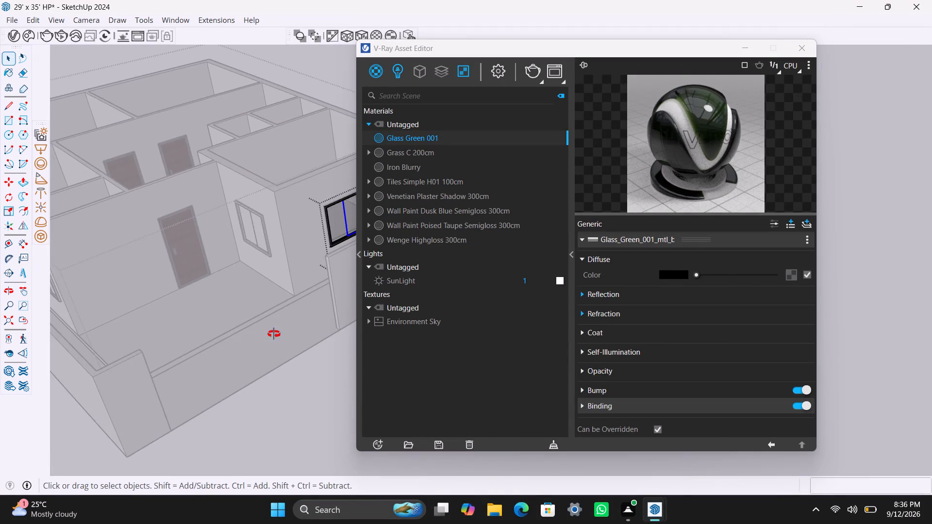
middle_drag(274, 334, 426, 328)
scroll(285, 288, down, 4)
middle_drag(234, 340, 267, 381)
click(280, 172)
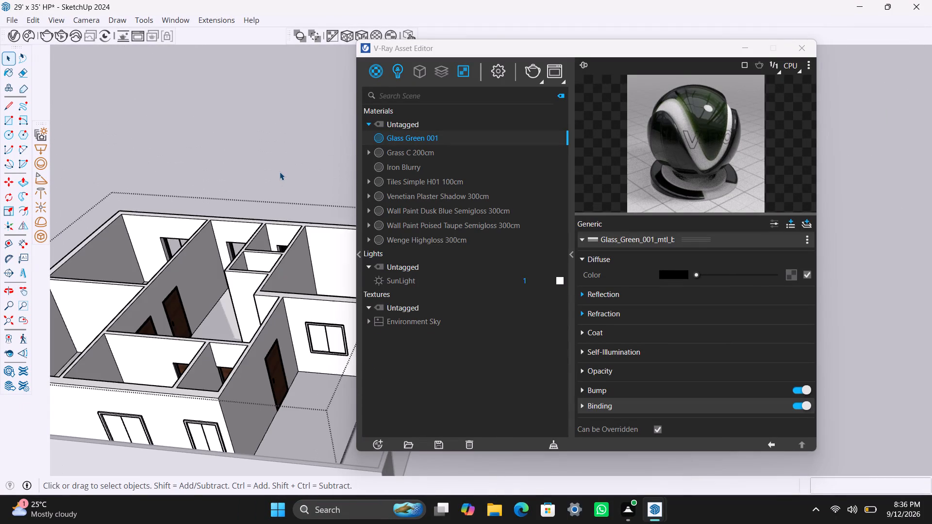
click(280, 172)
Apply Iron Blurry to the frame of the blank two-pane window in the recessed corner beside the wenge door.
scroll(313, 360, up, 12)
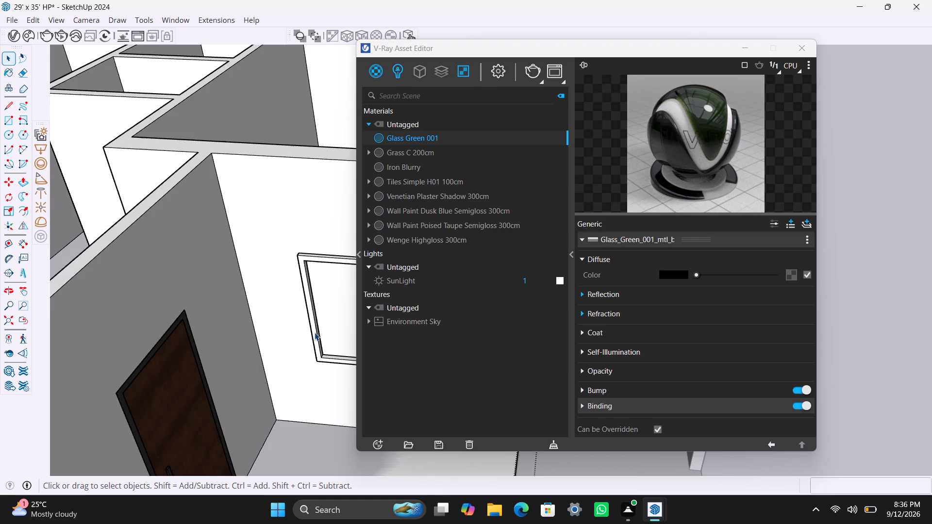
triple_click(315, 332)
scroll(315, 332, up, 1)
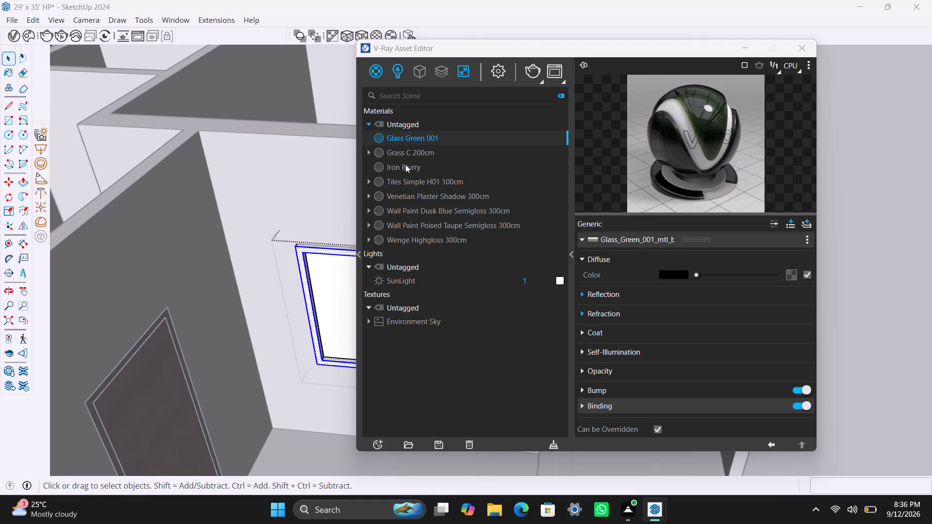
click(405, 164)
right_click(406, 165)
click(437, 188)
Apply Glass Green 001 to both panes of the window in the recessed corner beside the door, and leave the window group.
click(338, 292)
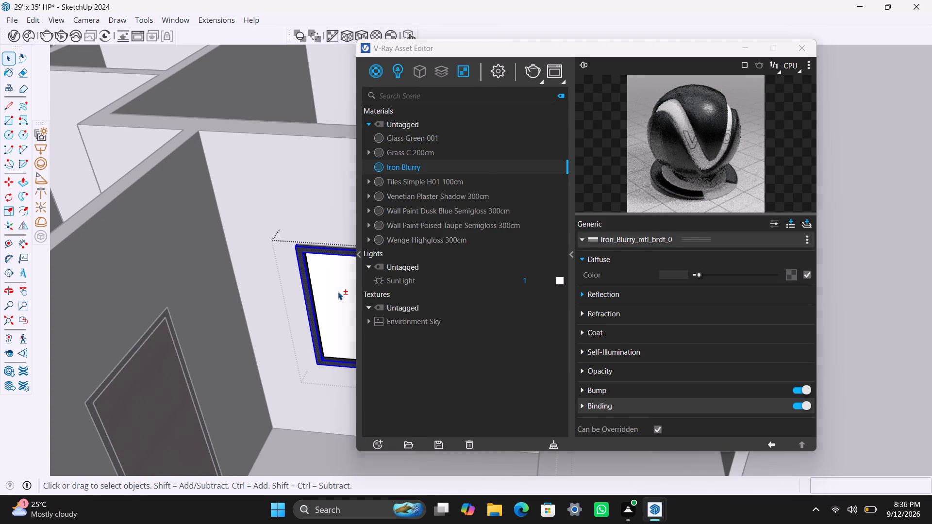
scroll(326, 304, down, 4)
middle_drag(315, 312, 196, 300)
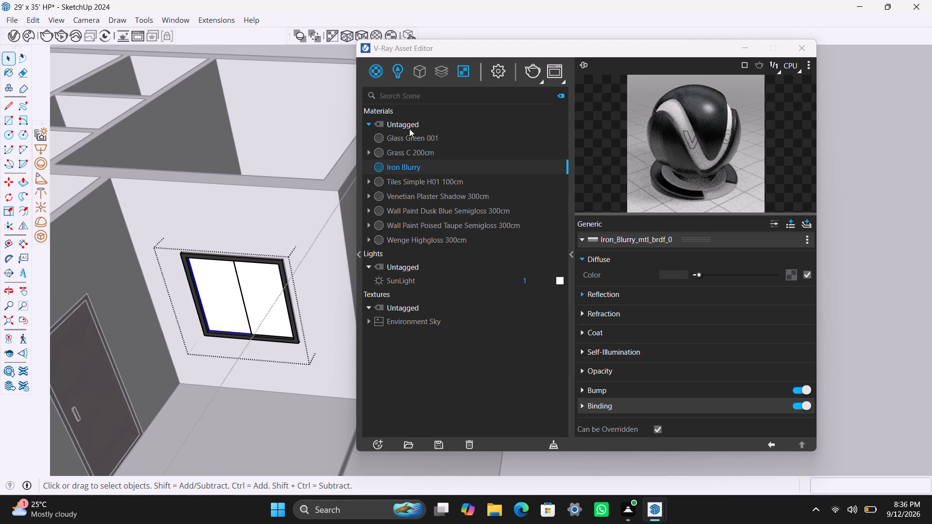
click(413, 142)
right_click(413, 138)
click(415, 134)
right_click(417, 134)
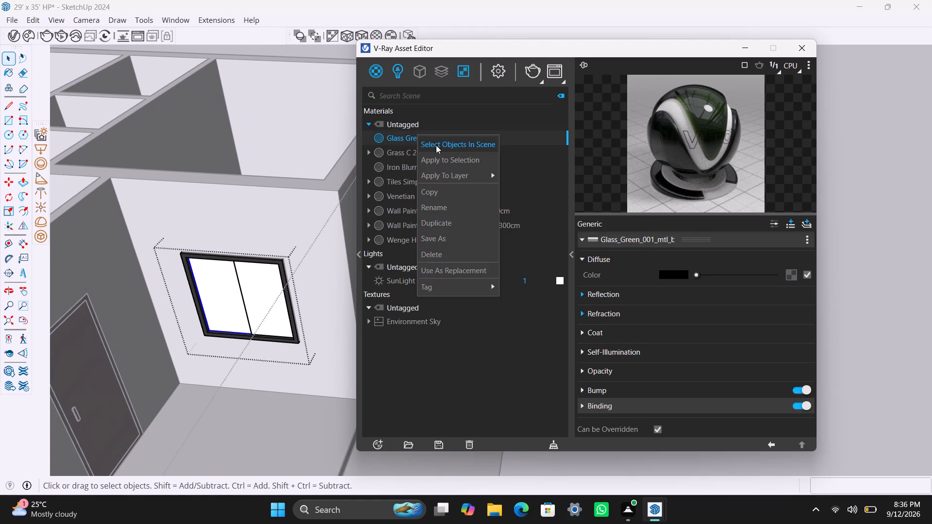
click(436, 154)
click(258, 273)
right_click(449, 138)
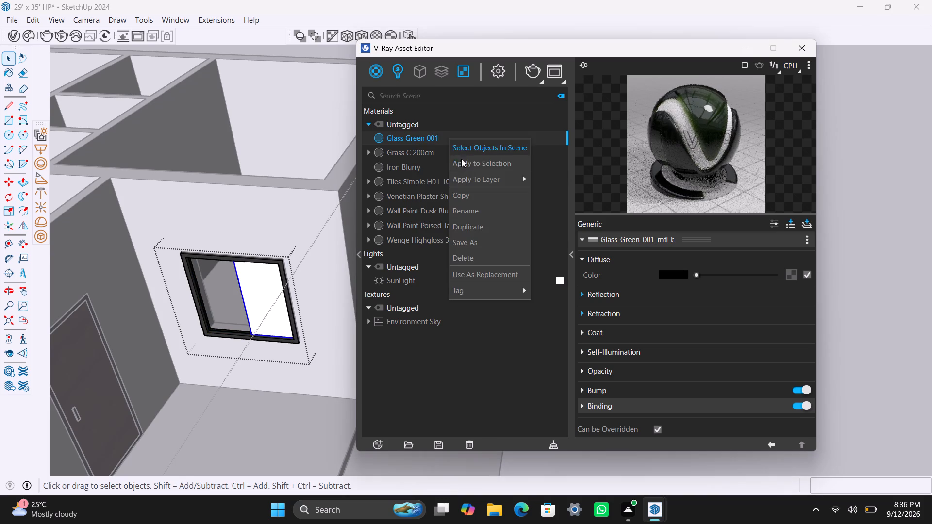
click(466, 164)
scroll(261, 312, down, 18)
scroll(182, 389, up, 1)
shift+middle_drag(182, 389, 289, 371)
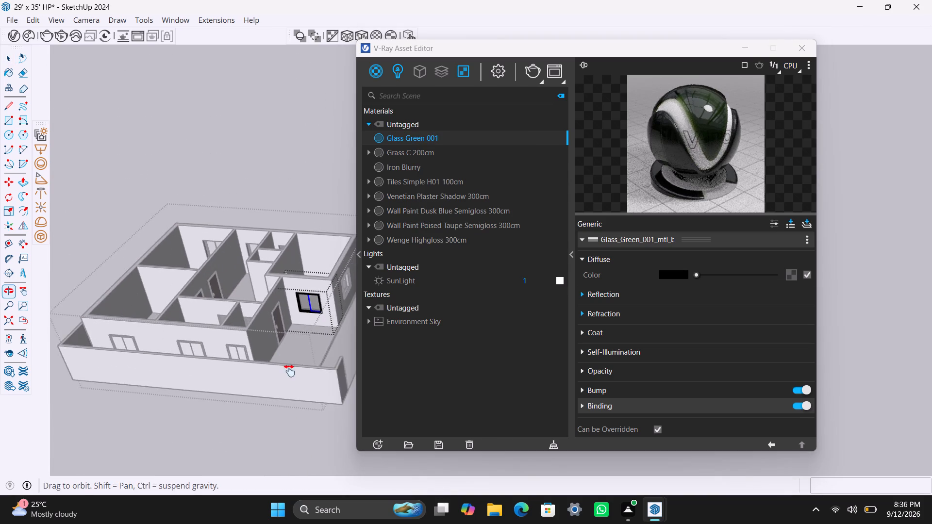
shift+middle_drag(289, 371, 307, 368)
click(258, 158)
Apply Iron Blurry to the frame of the window nearest the recessed corner on the outer wall with three blank windows.
scroll(275, 360, up, 8)
middle_drag(284, 367, 322, 379)
scroll(320, 371, up, 7)
shift+middle_drag(325, 356, 267, 291)
scroll(275, 285, up, 2)
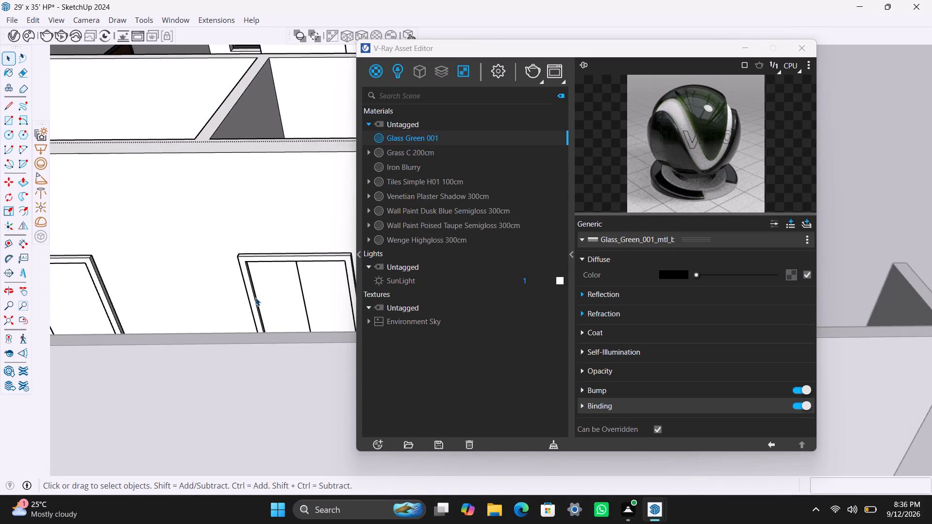
scroll(255, 298, up, 2)
double_click(247, 290)
click(256, 286)
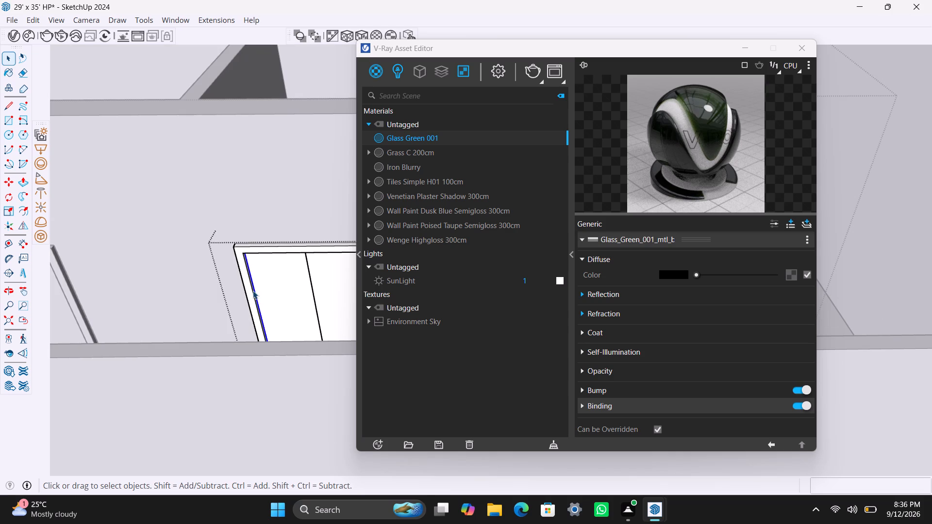
double_click(251, 291)
double_click(250, 291)
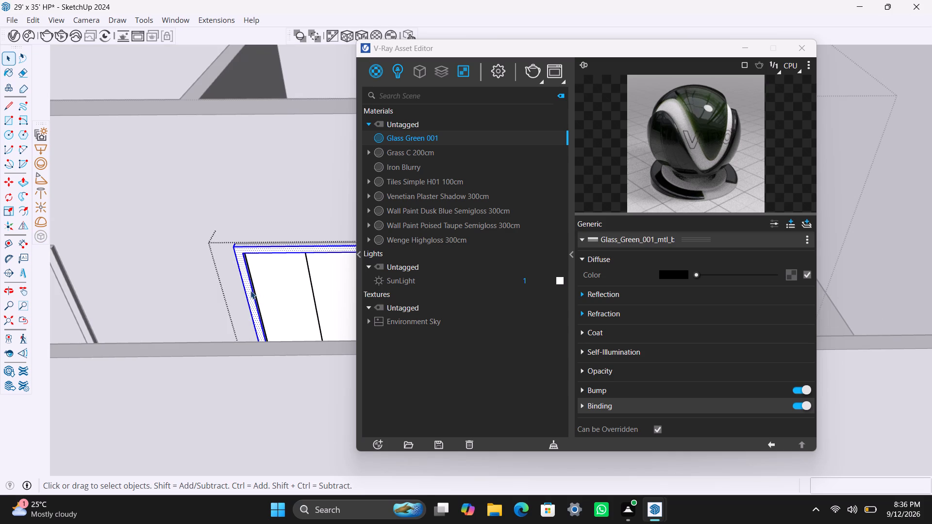
click(411, 169)
right_click(406, 171)
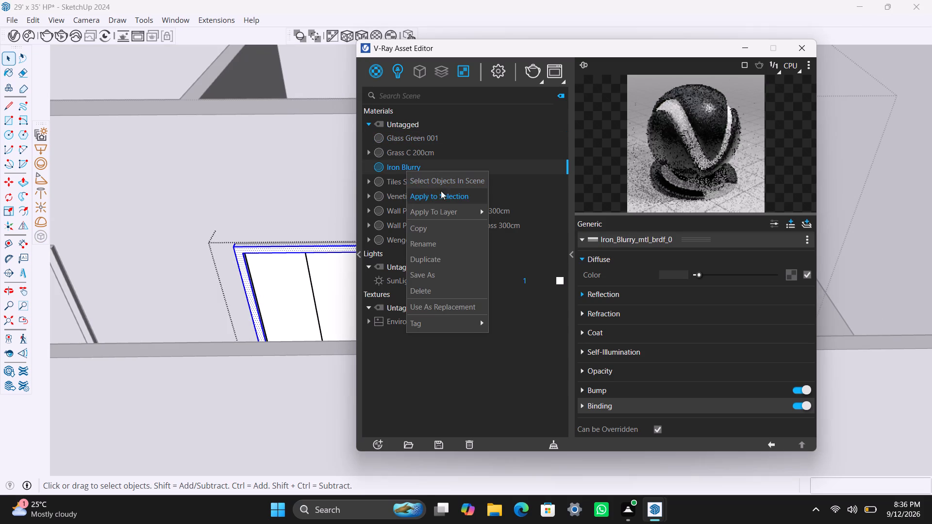
click(441, 193)
Apply Glass Green 001 to both panes of the iron-framed window nearest the recessed corner on that outer wall.
click(301, 285)
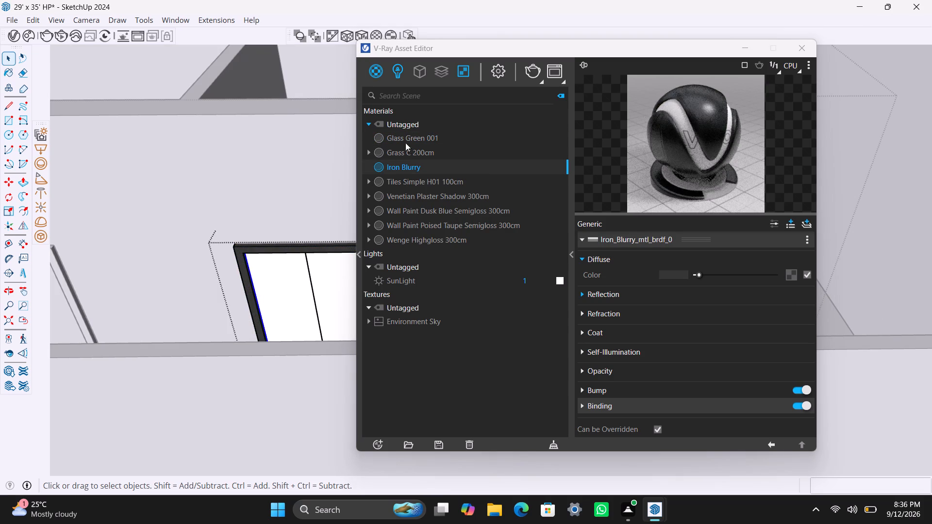
click(413, 136)
right_click(413, 136)
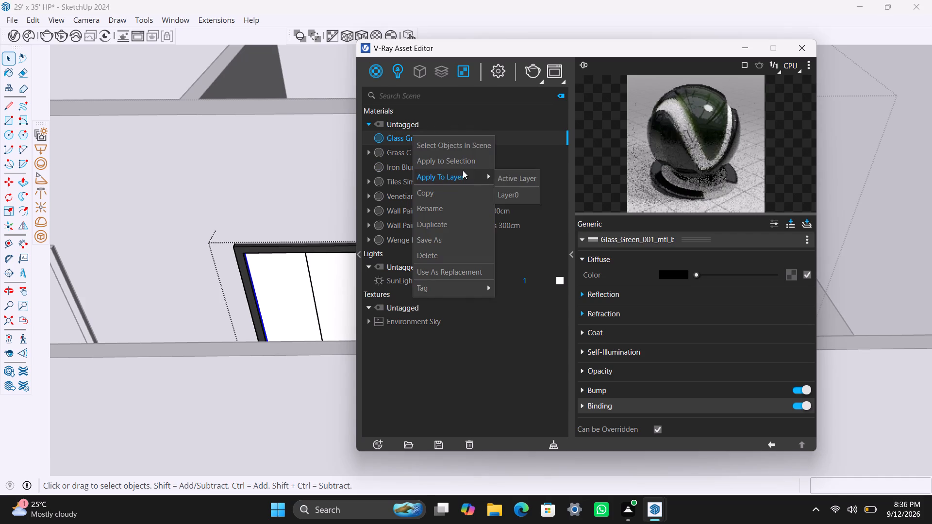
click(461, 163)
click(343, 273)
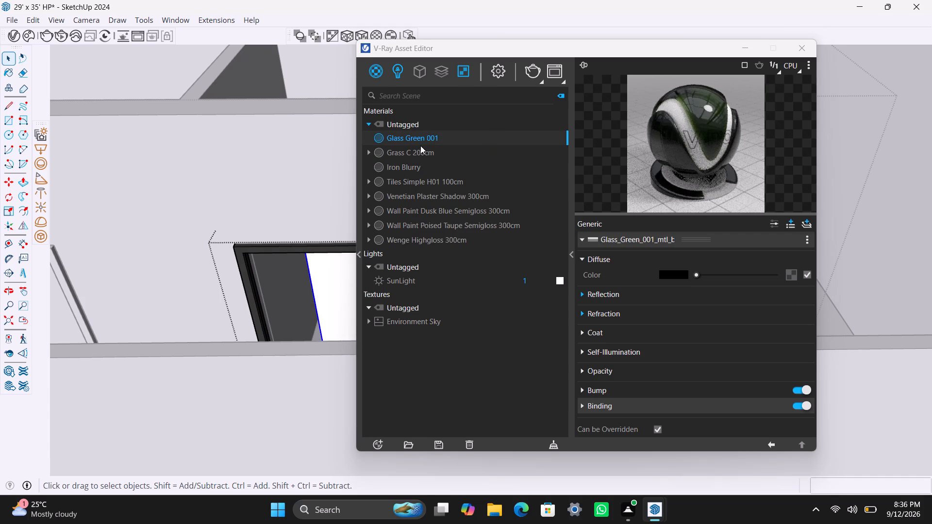
right_click(434, 135)
click(444, 156)
scroll(236, 276, down, 12)
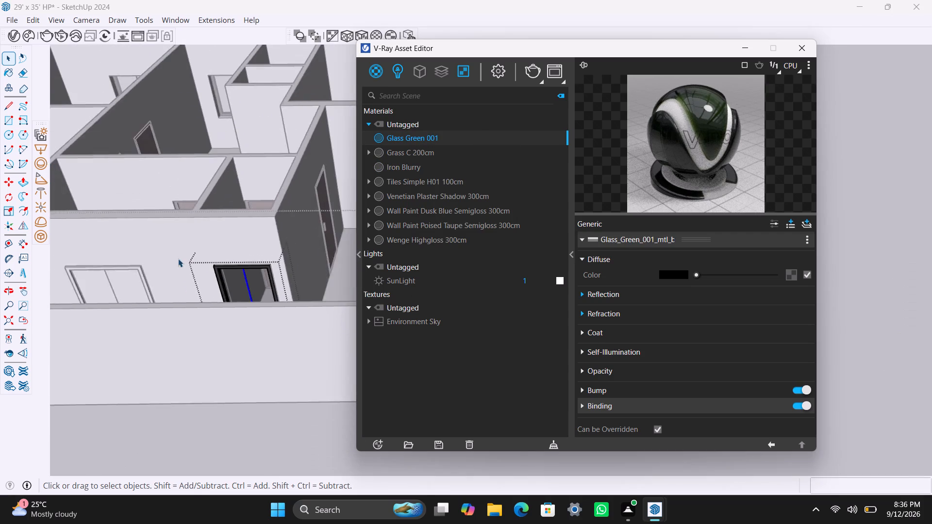
Apply Iron Blurry to the frame of the middle window on the outer wall that has three windows.
scroll(178, 259, down, 3)
shift+middle_drag(181, 295, 314, 322)
scroll(254, 325, up, 2)
key(space)
click(200, 294)
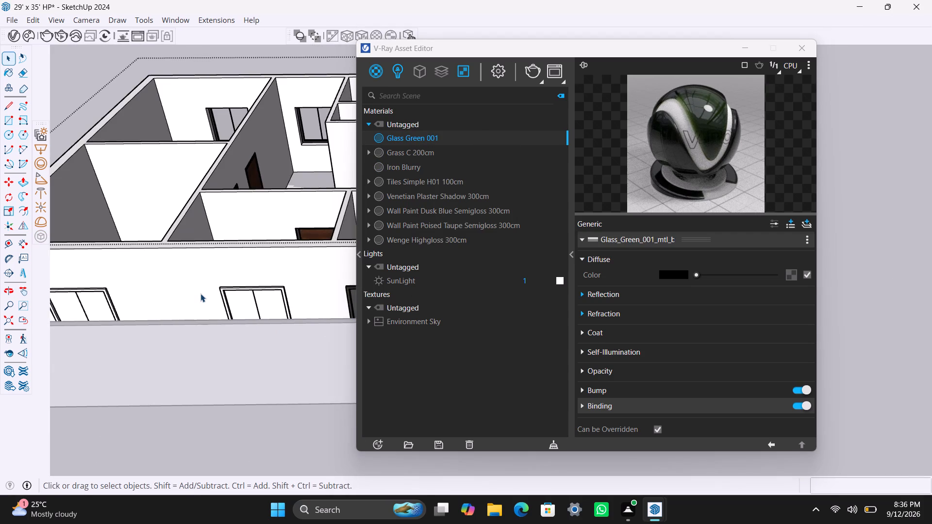
scroll(200, 293, up, 9)
scroll(239, 310, up, 2)
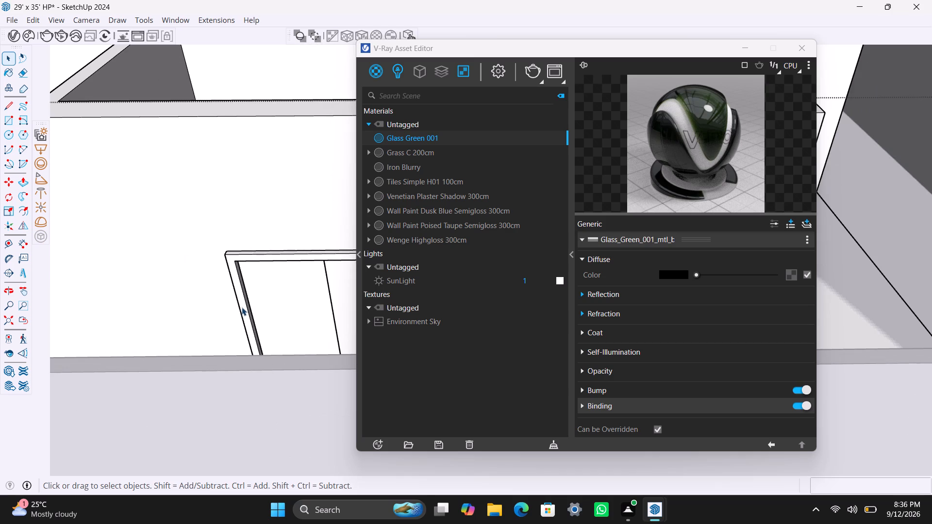
triple_click(242, 307)
click(242, 307)
scroll(243, 305, down, 4)
shift+middle_drag(300, 311, 275, 286)
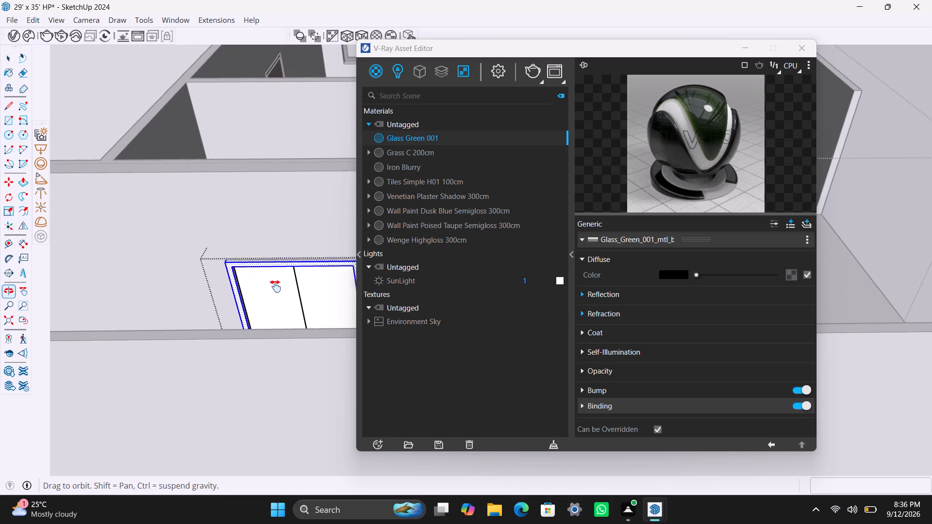
shift+middle_drag(275, 286, 262, 264)
click(406, 166)
right_click(400, 169)
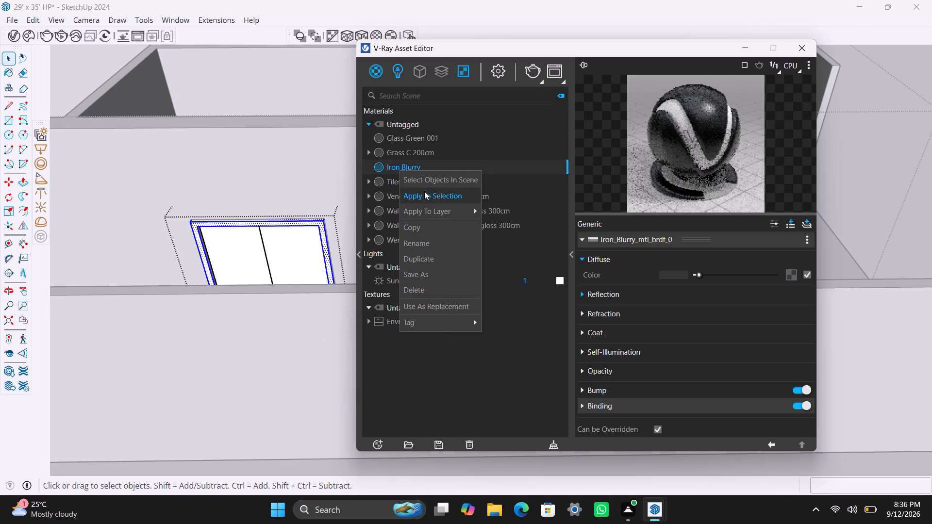
click(424, 191)
Apply Glass Green 001 to both panes of the middle window on that outer wall.
click(241, 248)
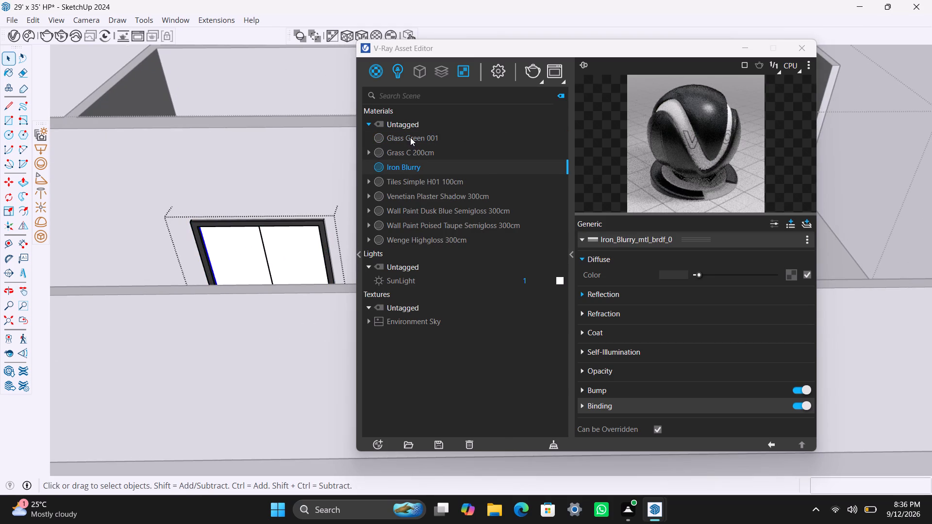
click(410, 137)
right_click(404, 139)
click(446, 163)
click(304, 253)
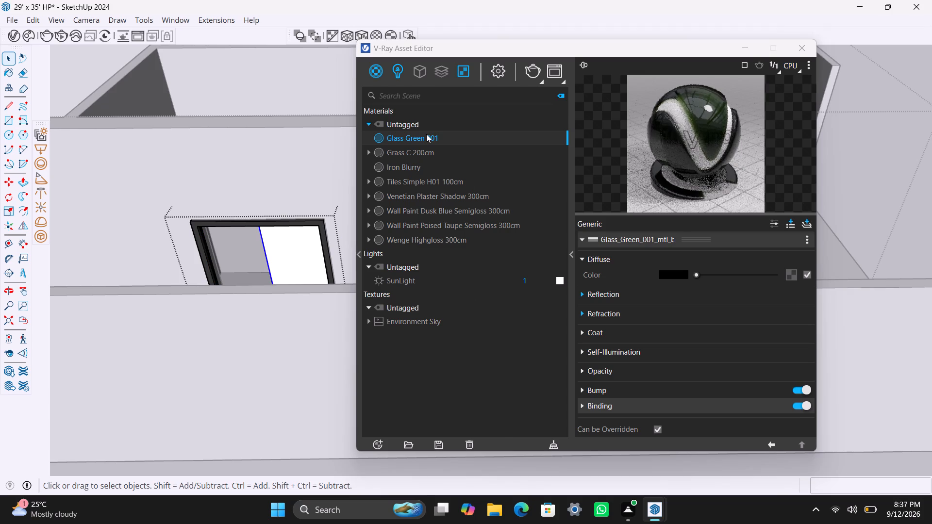
right_click(426, 134)
click(447, 158)
Apply Iron Blurry to the frame of the last blank window, farthest from the recessed corner on the same outer wall.
scroll(238, 262, down, 17)
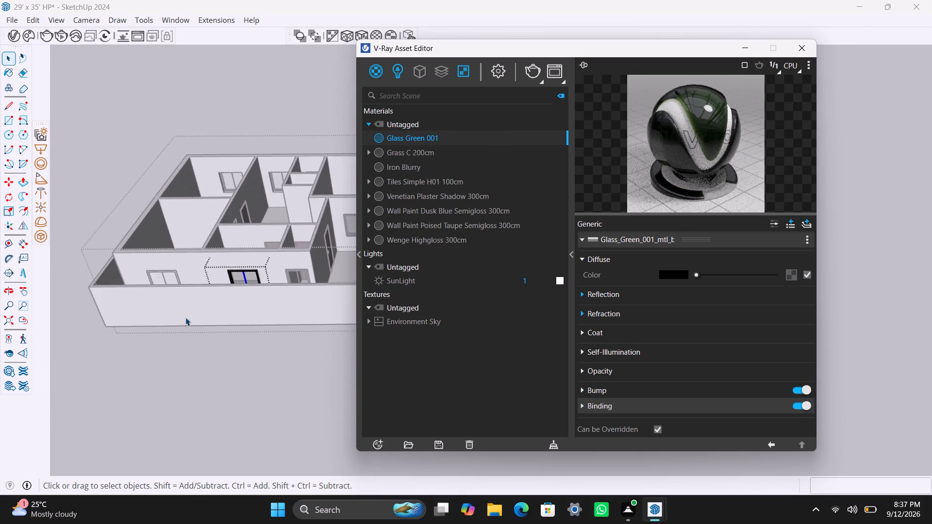
middle_drag(185, 317, 313, 350)
scroll(274, 342, up, 8)
scroll(266, 286, up, 3)
click(261, 277)
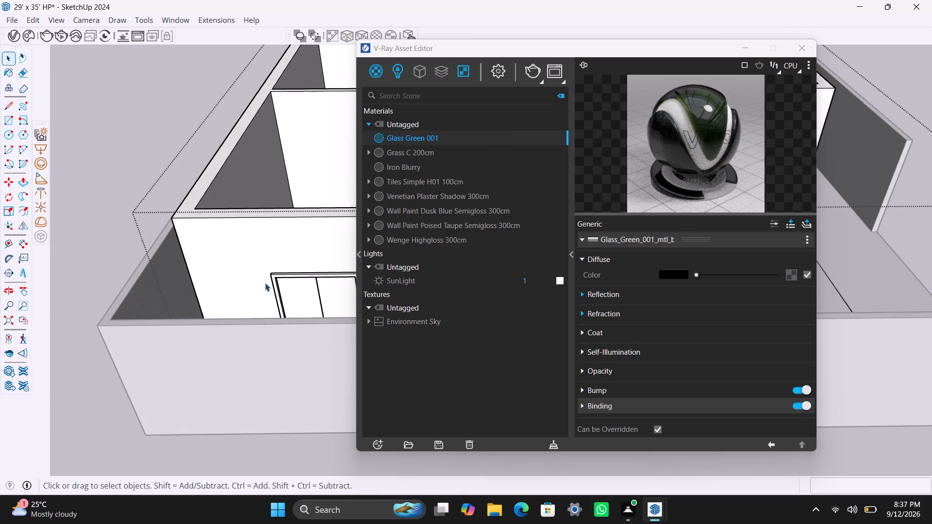
scroll(272, 288, up, 5)
triple_click(275, 279)
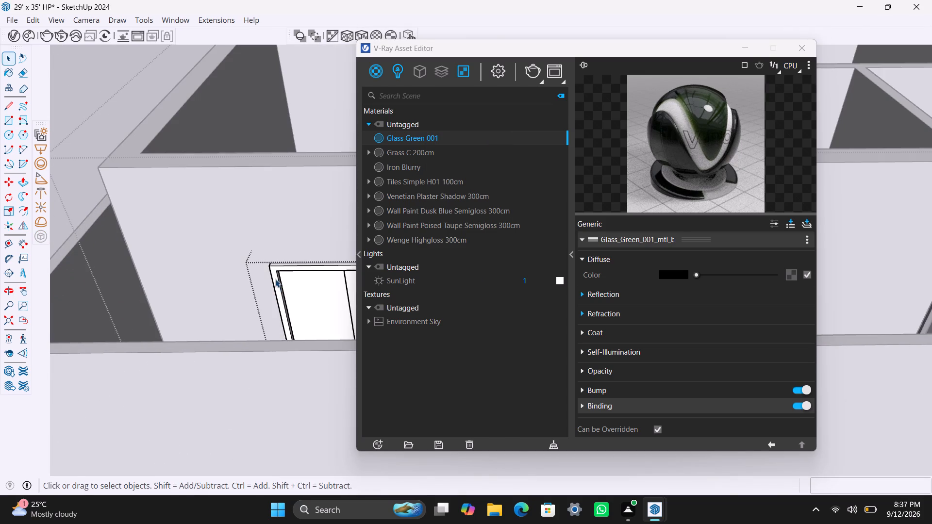
click(407, 162)
right_click(403, 169)
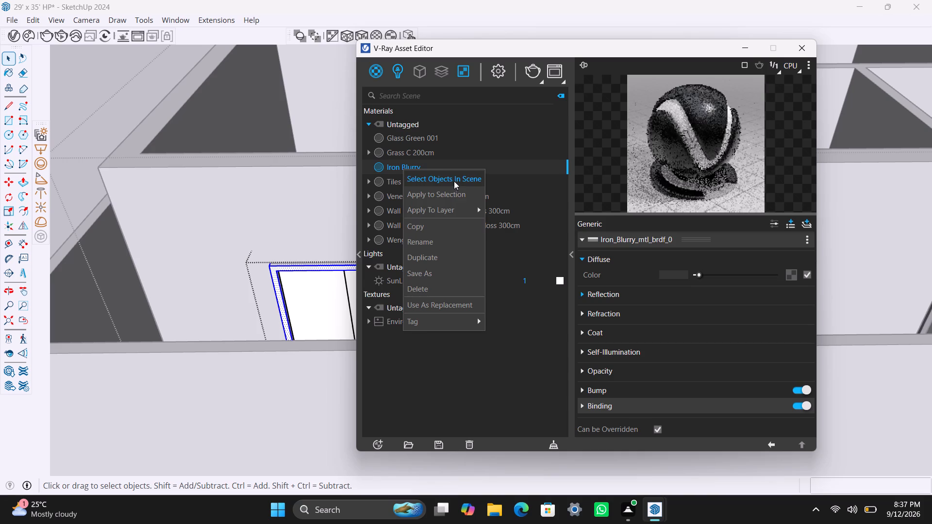
click(454, 193)
Apply Glass Green 001 to both panes of the window farthest from the recessed corner, and leave the window and house groups.
click(329, 294)
click(407, 135)
right_click(405, 135)
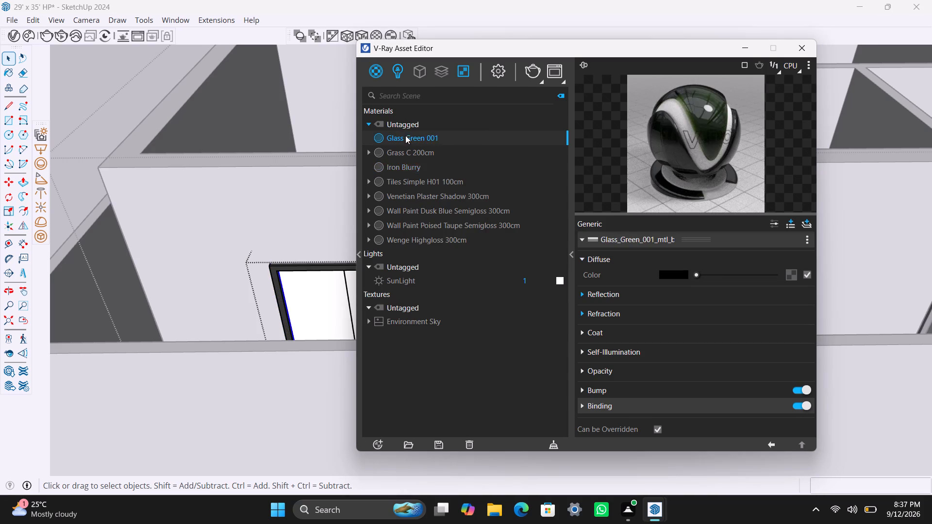
click(448, 162)
scroll(267, 295, down, 5)
middle_drag(262, 302, 227, 308)
scroll(272, 307, up, 1)
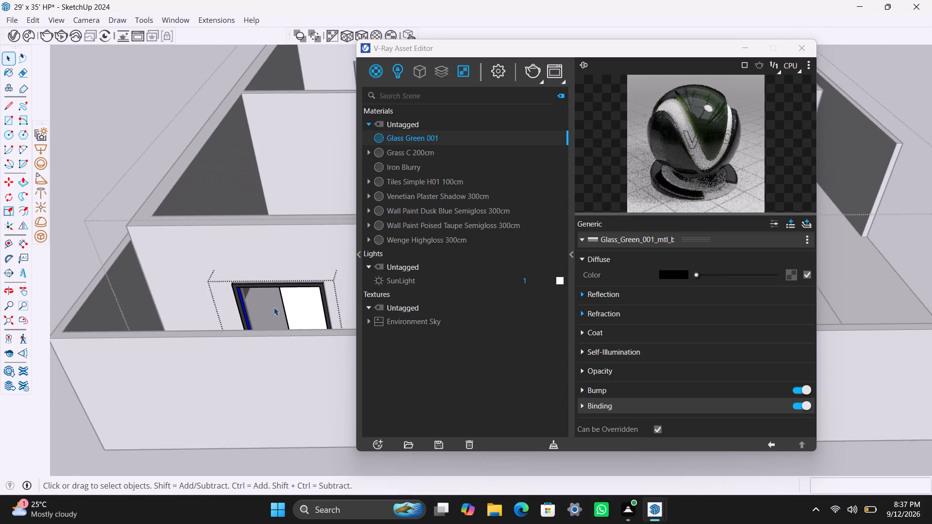
scroll(274, 307, up, 1)
click(294, 302)
right_click(412, 136)
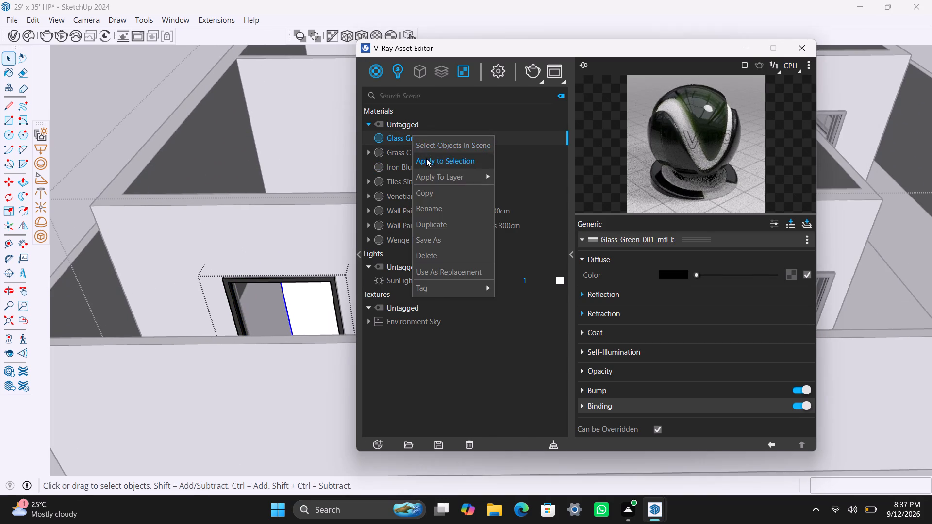
click(426, 158)
scroll(234, 265, down, 18)
middle_drag(105, 300, 402, 160)
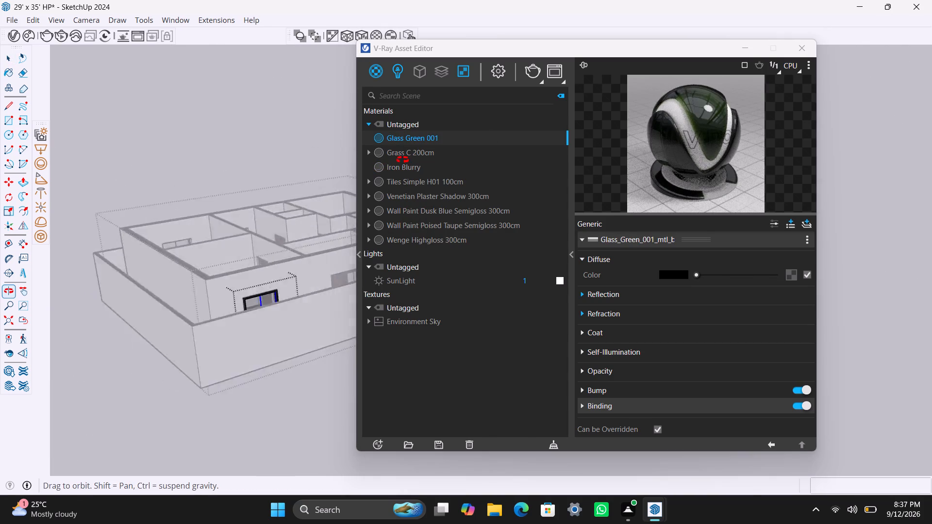
middle_drag(402, 160, 136, 300)
scroll(209, 293, down, 4)
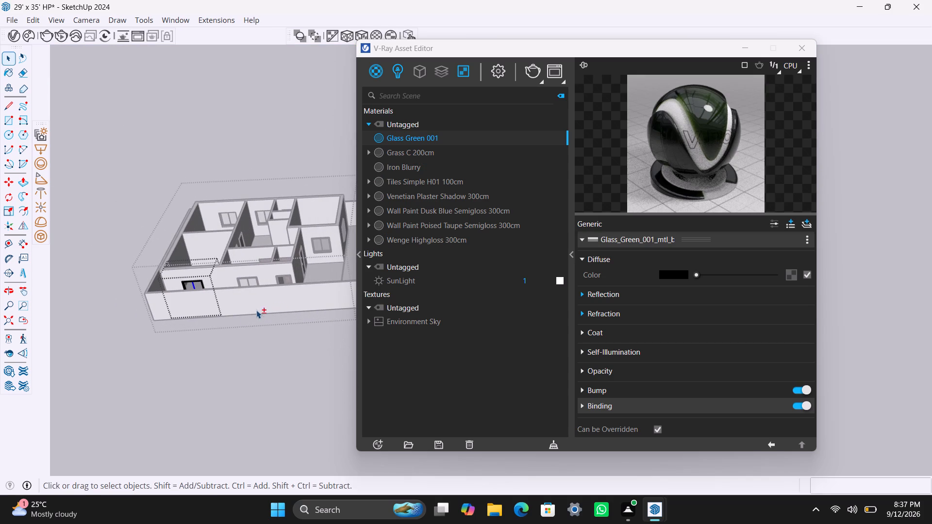
scroll(187, 354, down, 4)
middle_drag(280, 322, 259, 331)
triple_click(308, 138)
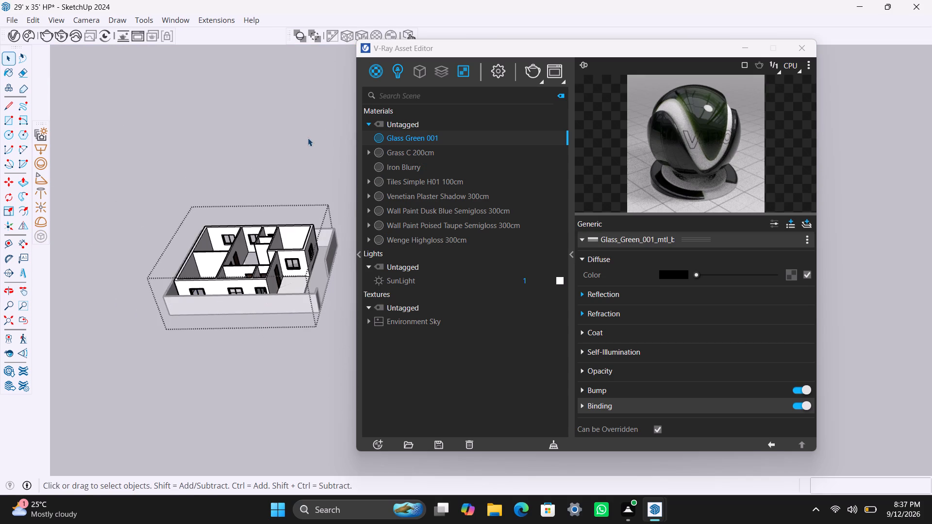
click(308, 138)
Examine the doors and windows around the house from several sides.
scroll(311, 287, up, 7)
middle_drag(289, 346, 100, 370)
scroll(158, 316, down, 5)
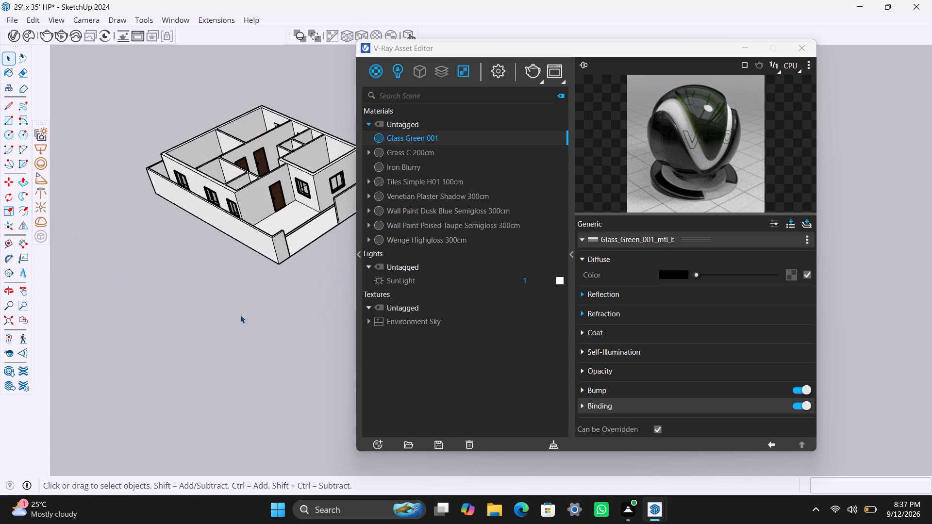
middle_drag(244, 311, 82, 289)
scroll(279, 223, up, 3)
shift+middle_drag(296, 202, 209, 388)
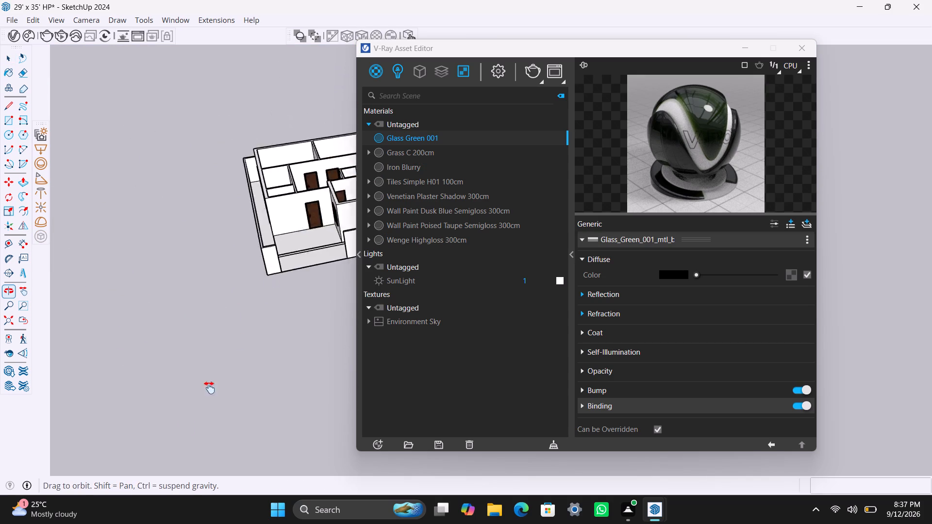
shift+middle_drag(209, 388, 178, 433)
scroll(207, 394, up, 3)
middle_drag(194, 395, 168, 268)
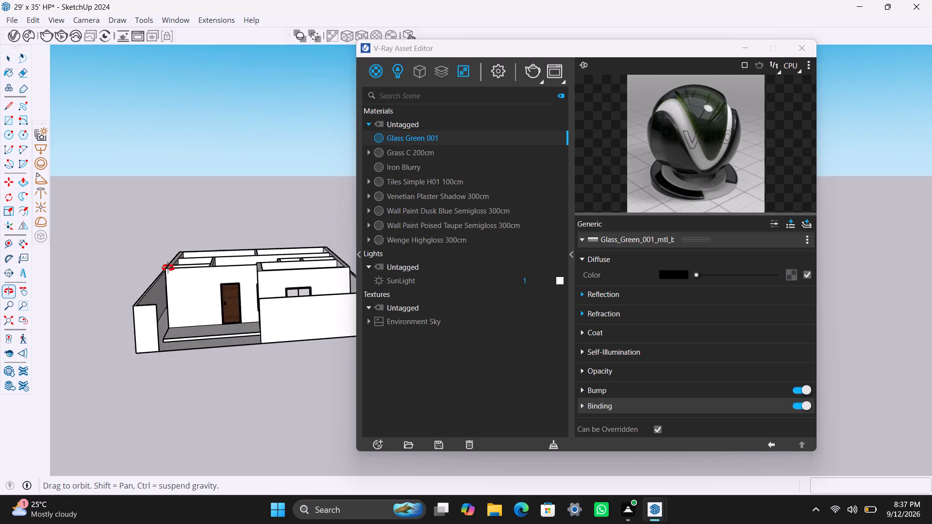
middle_drag(168, 268, 193, 307)
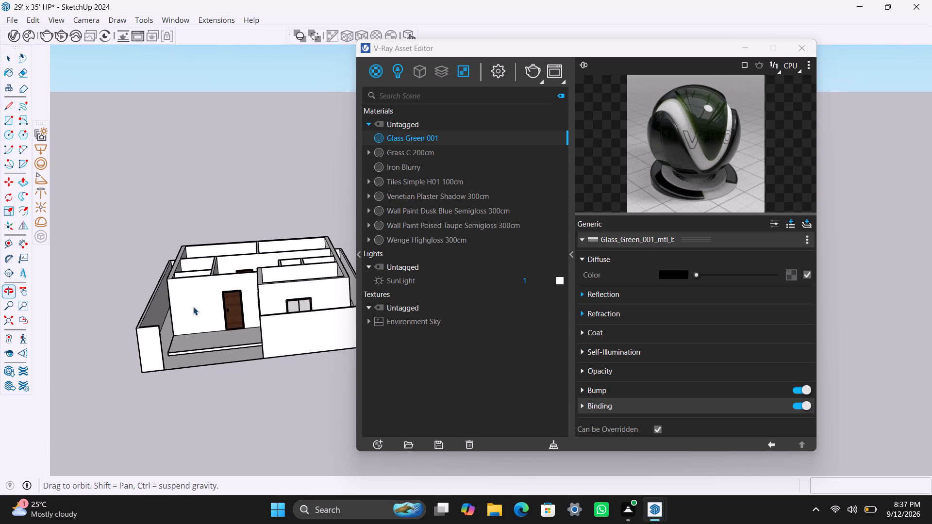
middle_drag(193, 307, 175, 293)
scroll(234, 354, up, 3)
shift+middle_drag(278, 377, 322, 356)
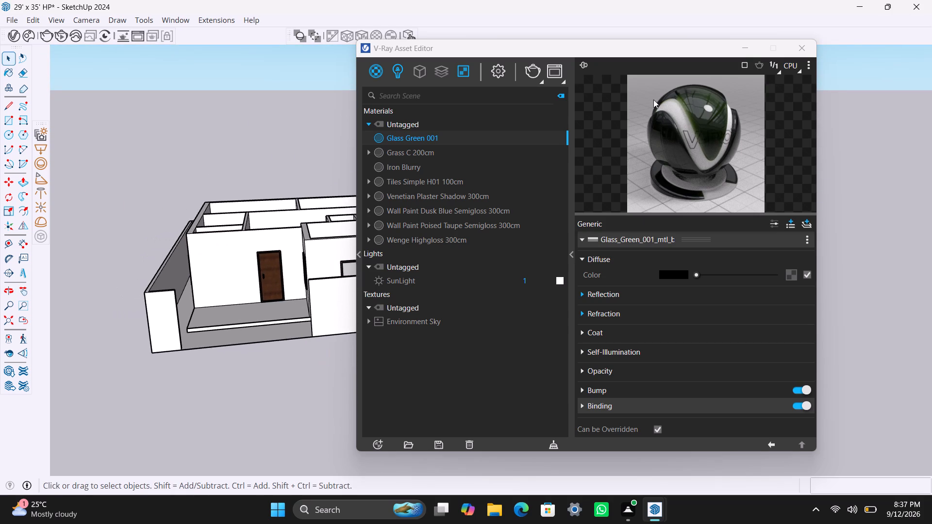
Minimise the V-Ray Asset Editor and examine the front of the house with its entrance door and windows.
click(748, 50)
scroll(470, 287, down, 3)
middle_drag(454, 256, 626, 282)
scroll(605, 310, up, 2)
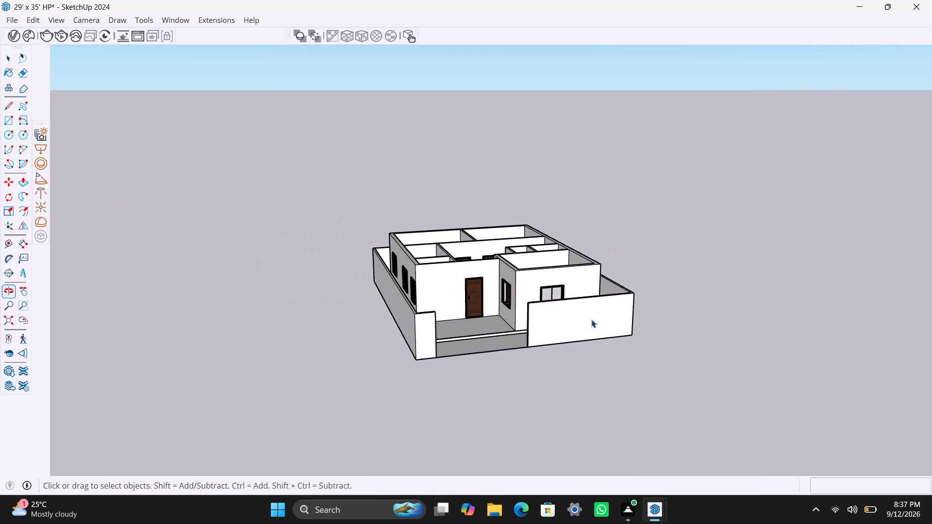
middle_drag(576, 343, 509, 347)
scroll(516, 294, up, 3)
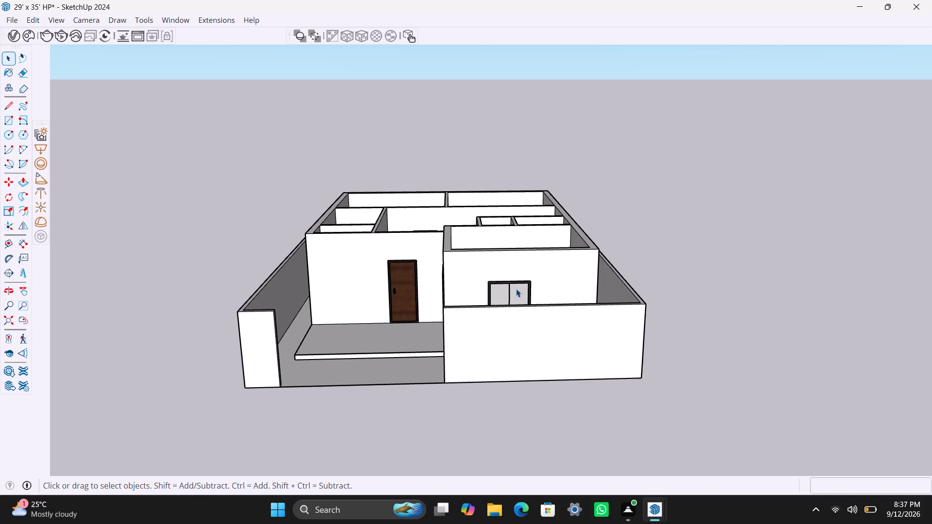
middle_drag(517, 286, 572, 290)
scroll(572, 293, up, 1)
middle_drag(555, 318, 542, 320)
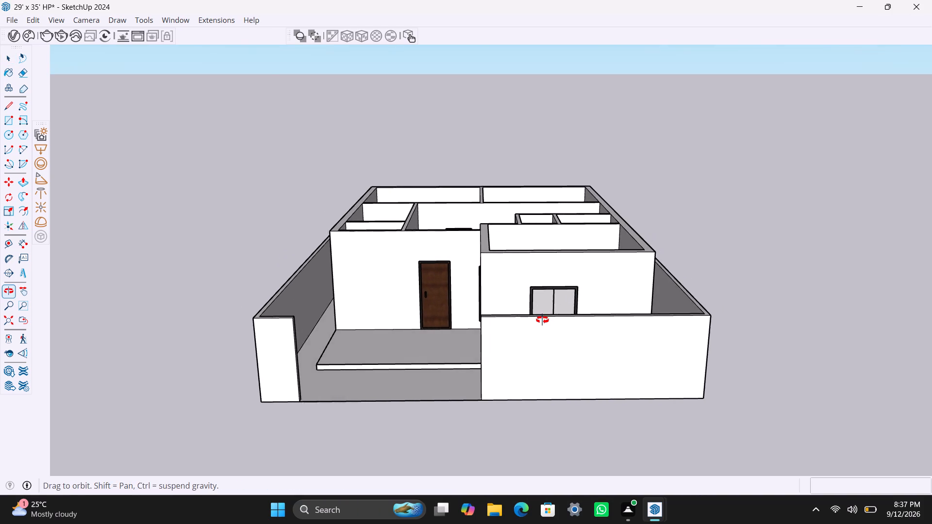
middle_drag(542, 320, 542, 321)
scroll(509, 316, up, 1)
shift+middle_drag(509, 305, 526, 297)
scroll(527, 293, up, 2)
middle_drag(515, 301, 540, 298)
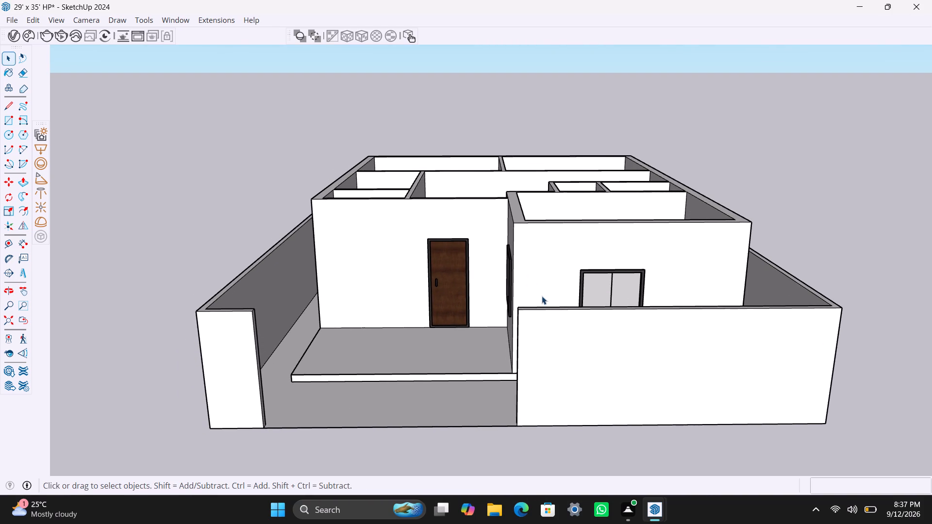
shift+middle_drag(542, 300, 569, 297)
scroll(568, 304, up, 1)
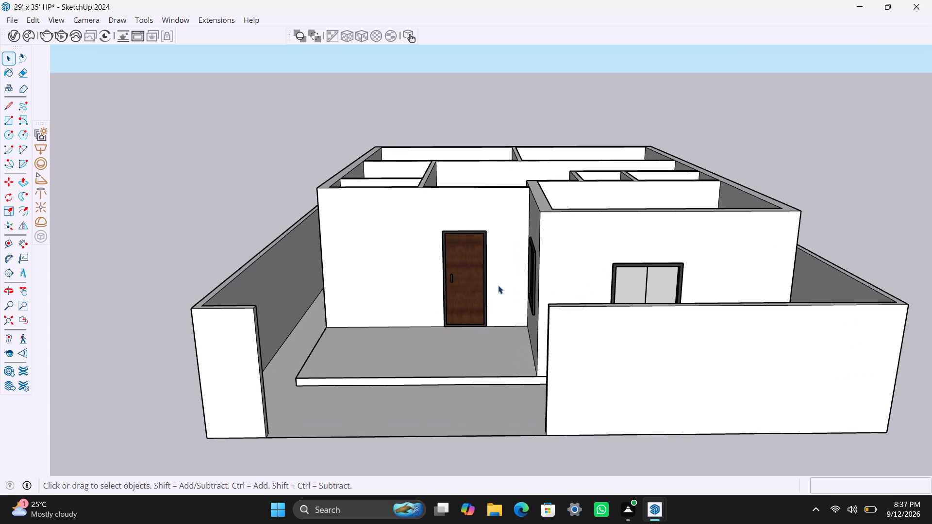
Unhide all hidden objects in the model.
click(42, 17)
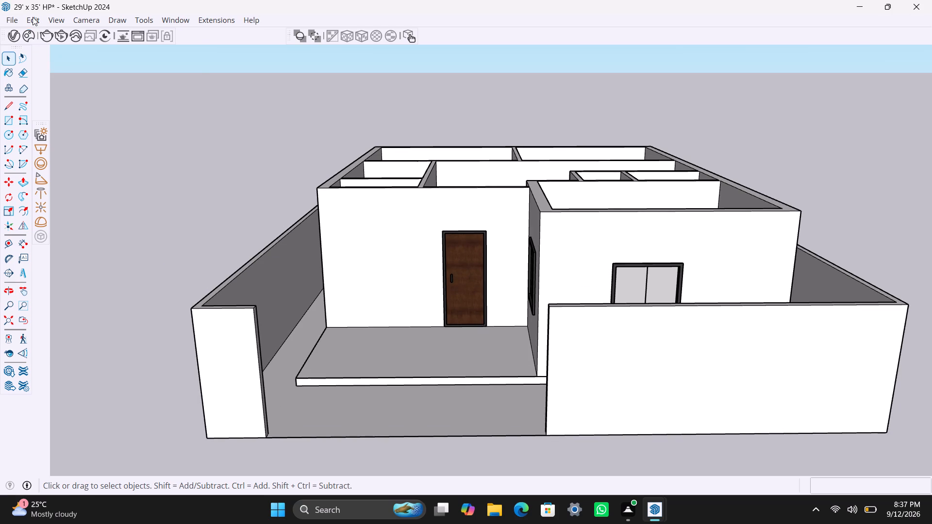
click(33, 17)
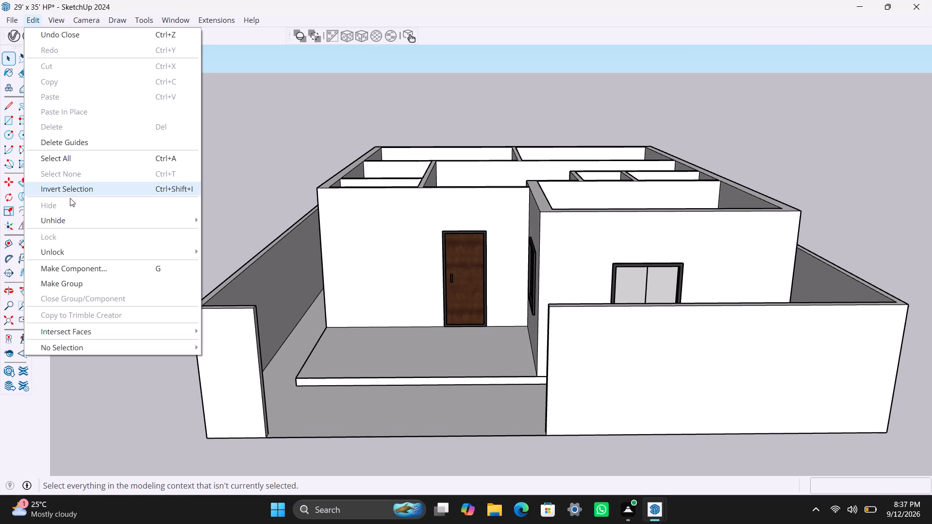
click(100, 218)
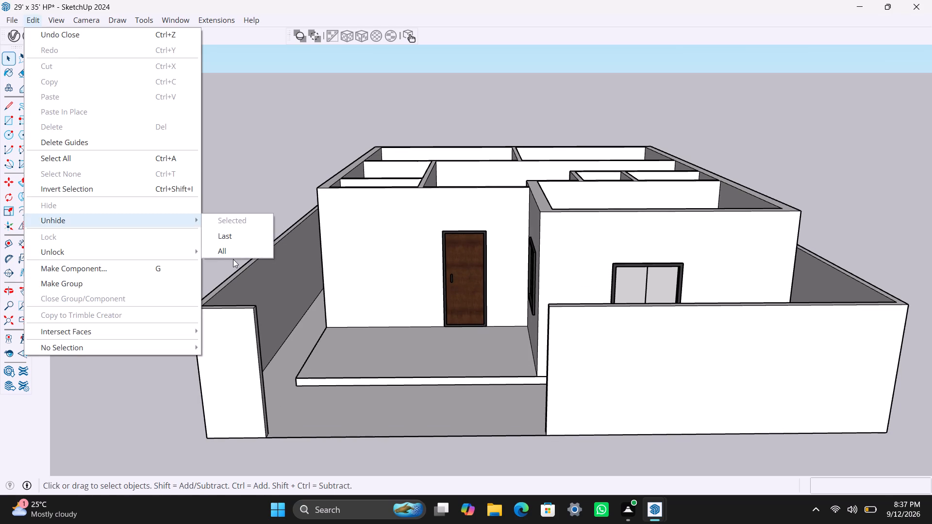
click(235, 248)
key(space)
click(274, 189)
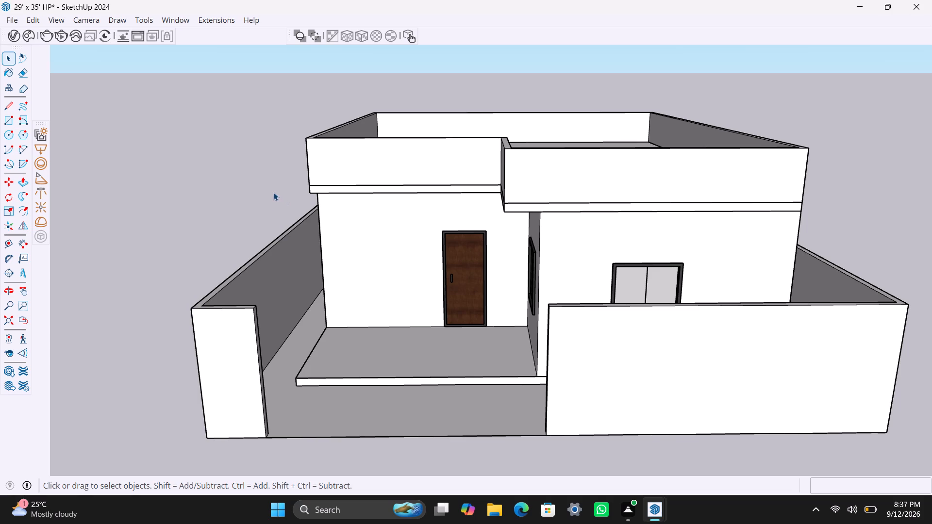
Save the house model.
key(ctrl+s)
key(space)
Examine the front of the complete house, including the roof parapet, entrance and boundary wall.
scroll(261, 210, down, 3)
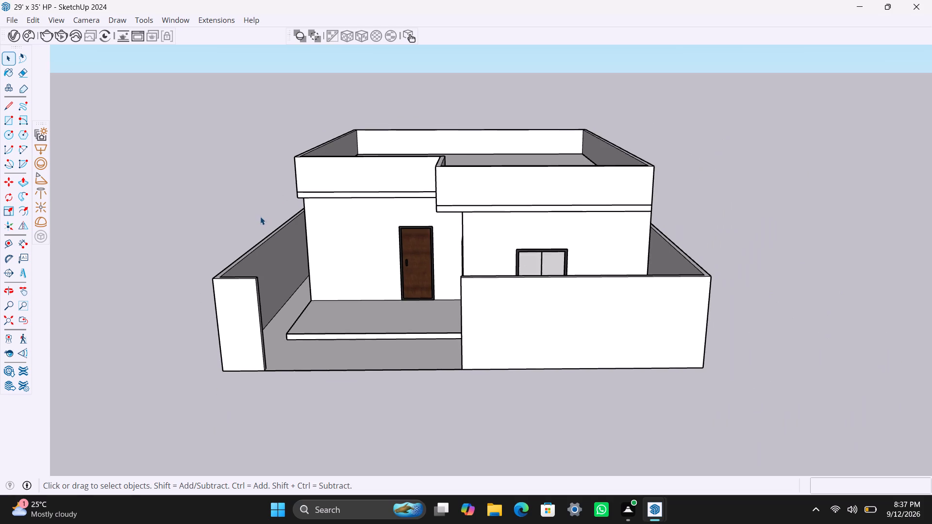
scroll(260, 216, down, 2)
scroll(262, 229, up, 5)
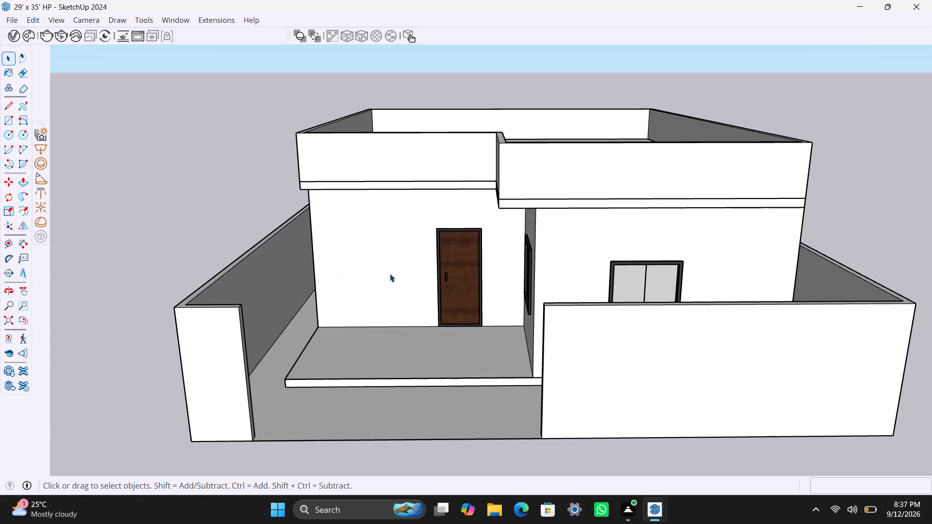
middle_drag(390, 274, 393, 278)
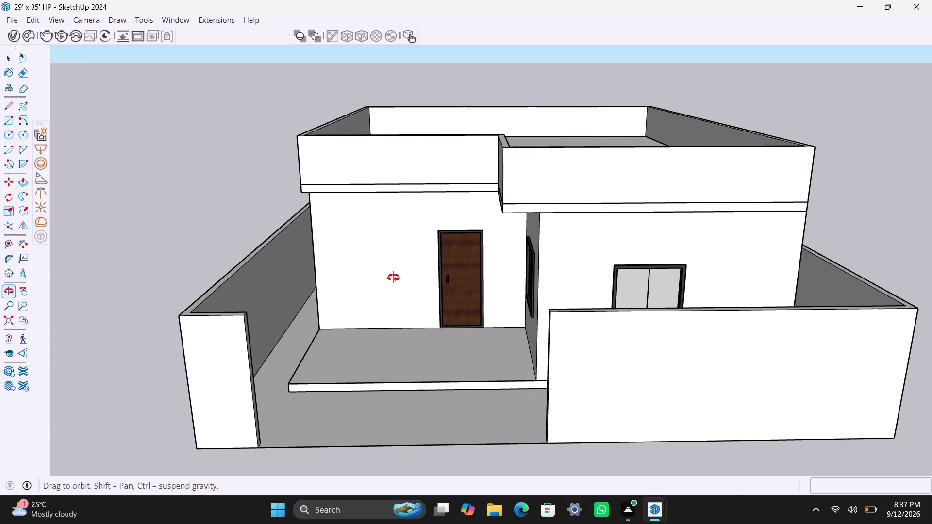
middle_drag(393, 278, 392, 280)
scroll(402, 300, up, 1)
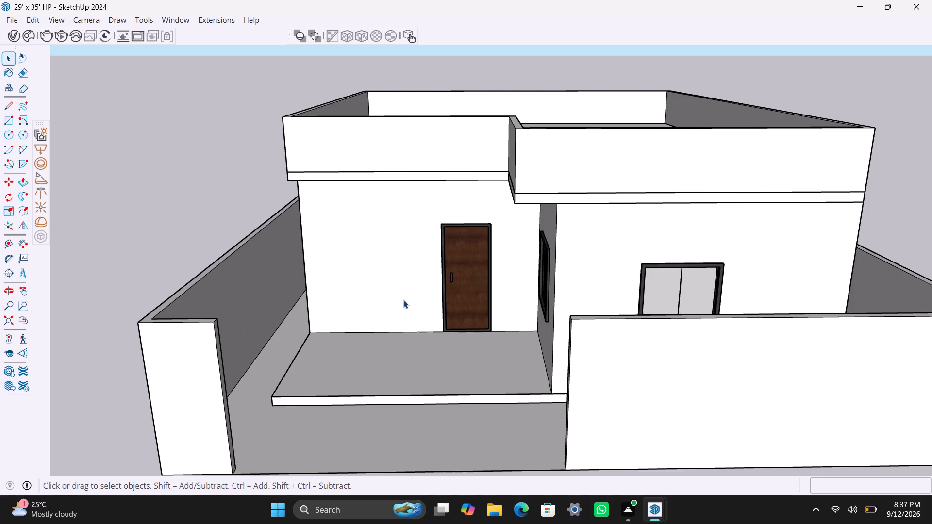
middle_drag(404, 300, 394, 289)
scroll(384, 295, down, 2)
middle_drag(393, 308, 398, 309)
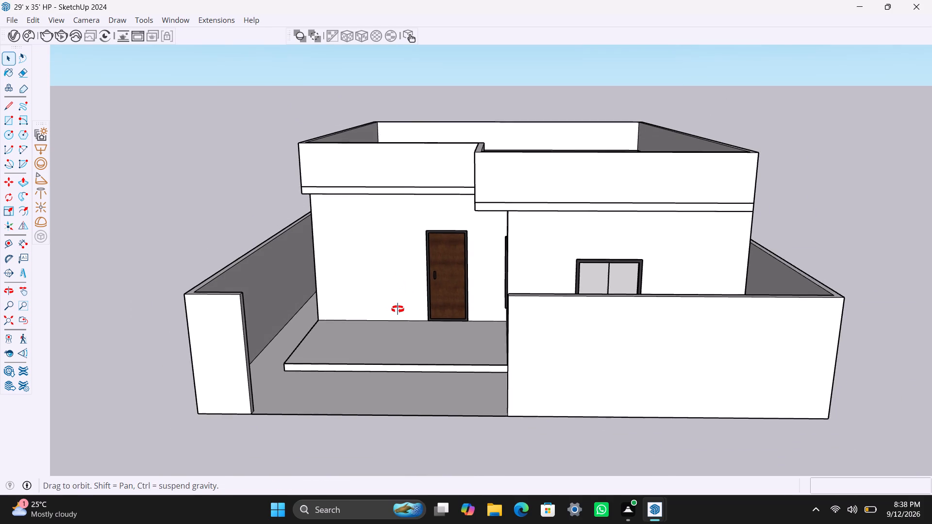
Examine the front elevation of the house from several heights, covering the parapets, entrance porch, windows and boundary wall.
middle_drag(398, 309, 400, 311)
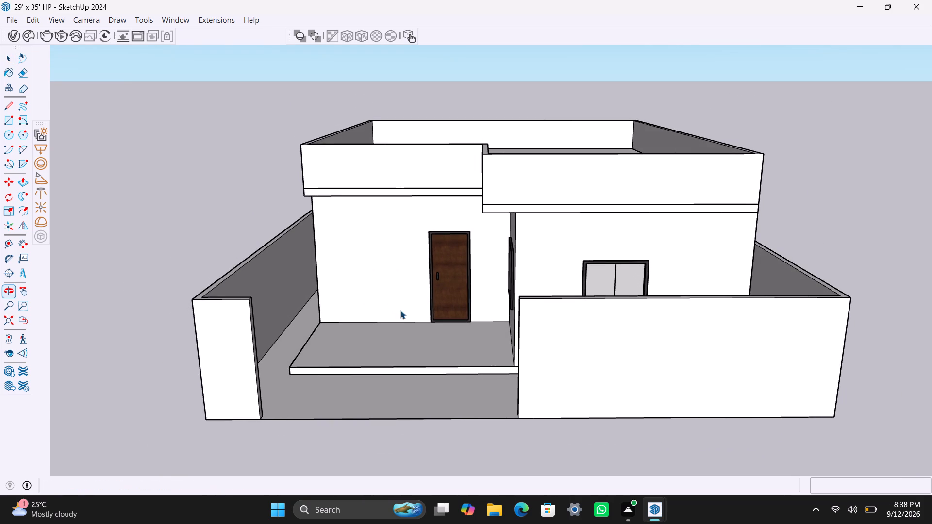
scroll(405, 306, up, 1)
shift+middle_drag(410, 305, 399, 307)
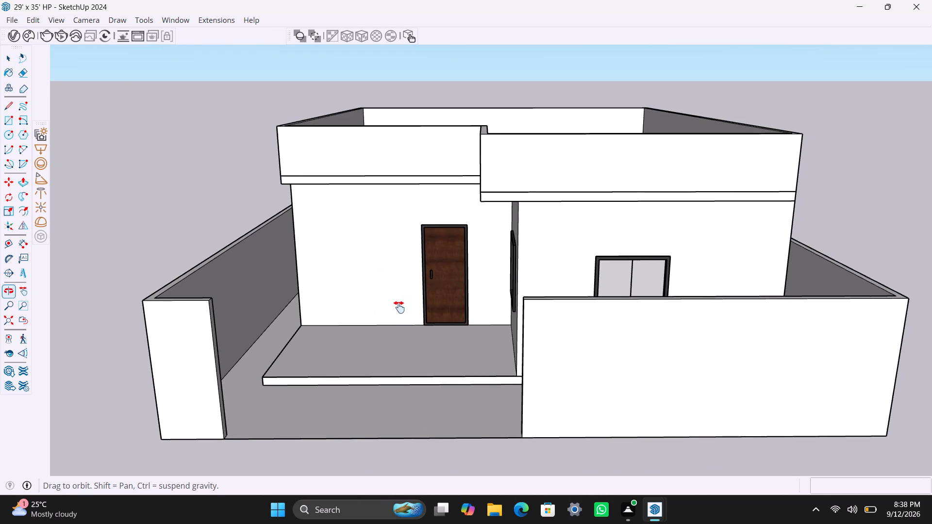
shift+middle_drag(399, 307, 394, 311)
middle_drag(394, 306, 394, 302)
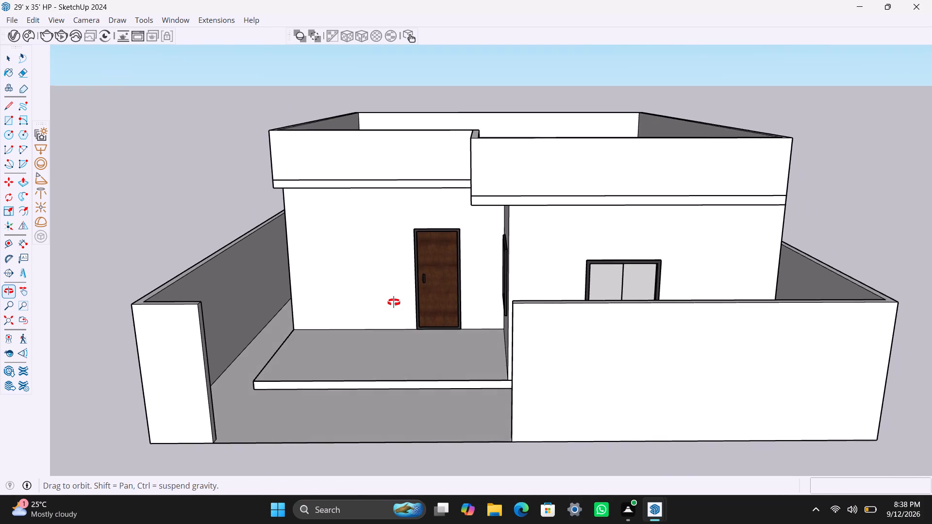
middle_drag(394, 302, 393, 272)
scroll(409, 262, up, 1)
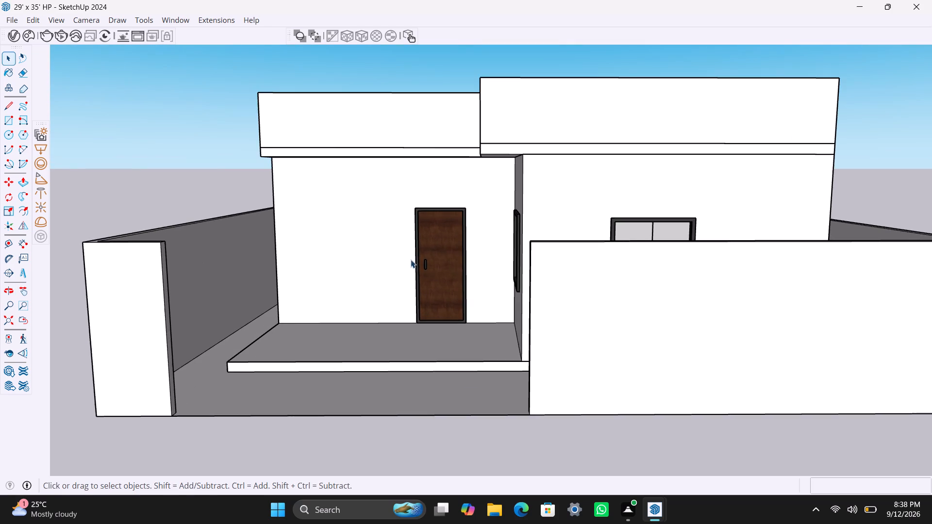
middle_drag(415, 257, 399, 226)
scroll(392, 254, down, 2)
shift+middle_drag(411, 244, 440, 319)
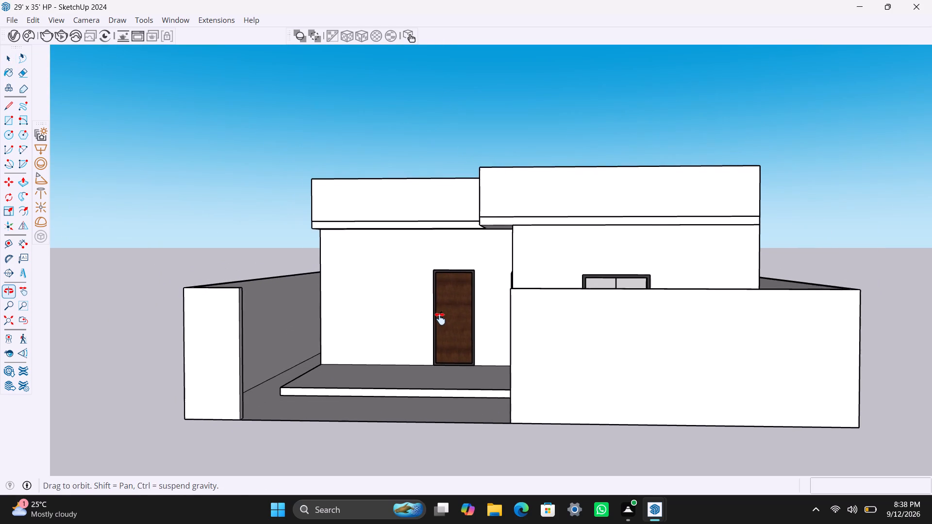
shift+middle_drag(440, 319, 440, 326)
scroll(433, 326, up, 1)
middle_drag(432, 334, 447, 338)
scroll(447, 329, down, 2)
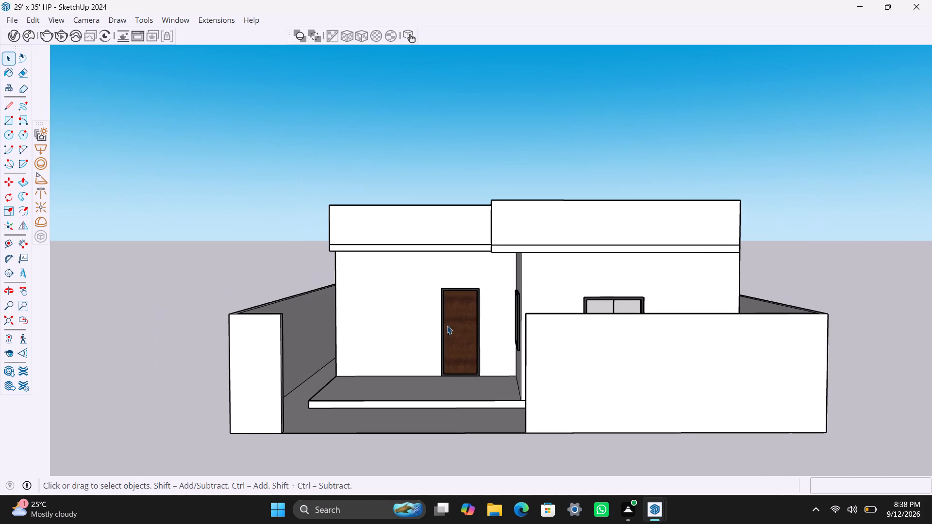
shift+middle_drag(444, 301, 420, 297)
scroll(426, 295, up, 1)
middle_drag(437, 309, 445, 310)
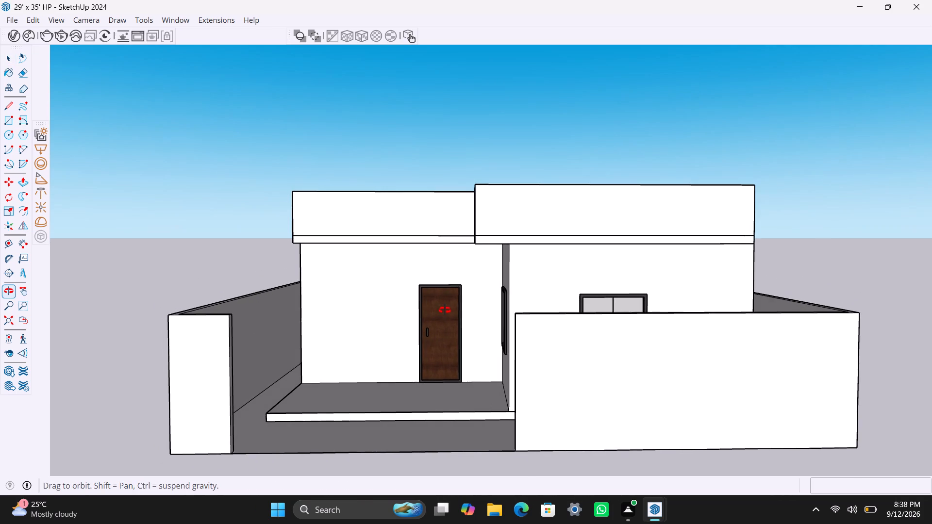
middle_drag(445, 310, 437, 314)
scroll(433, 297, up, 1)
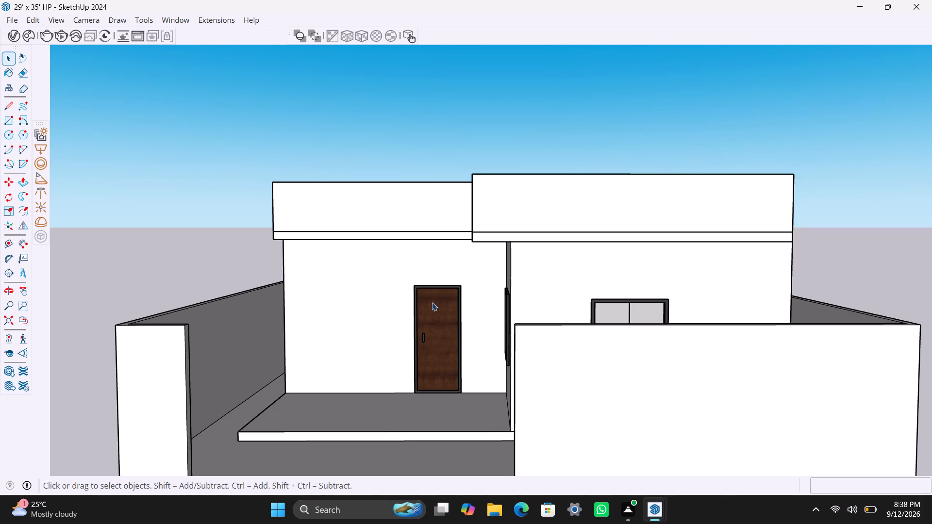
shift+middle_drag(432, 303, 434, 278)
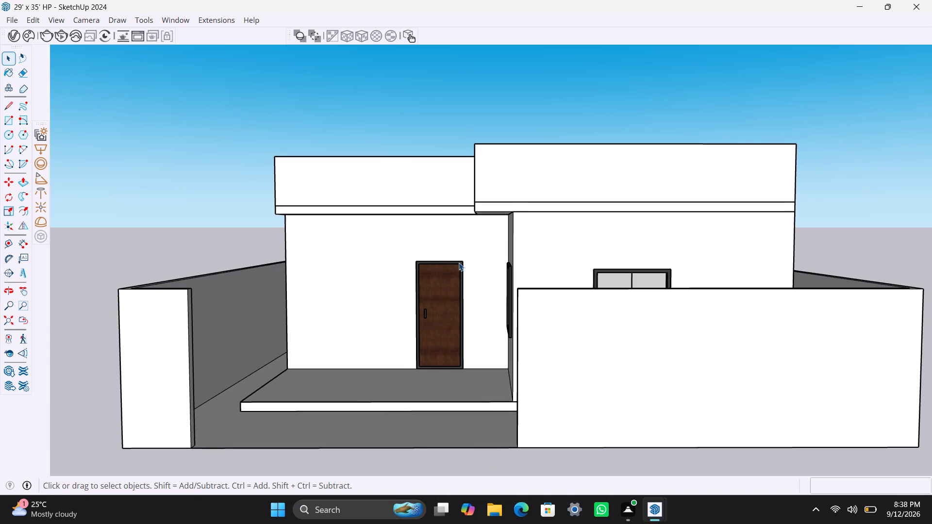
shift+middle_drag(462, 260, 447, 257)
middle_drag(433, 267, 434, 267)
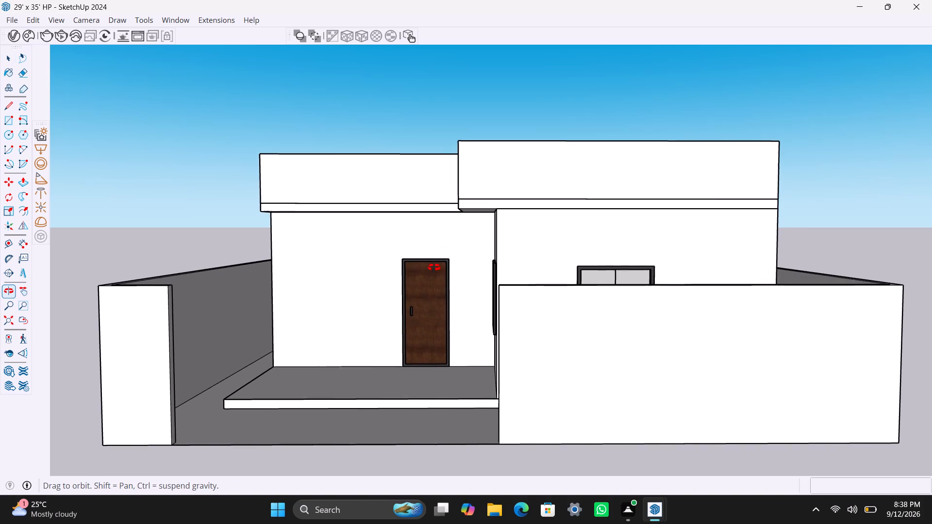
middle_drag(434, 267, 430, 262)
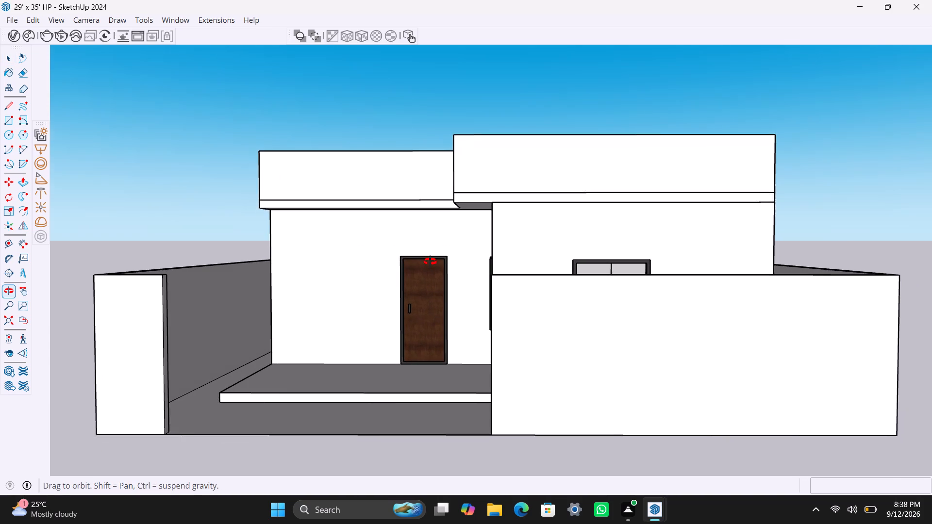
middle_drag(430, 262, 430, 261)
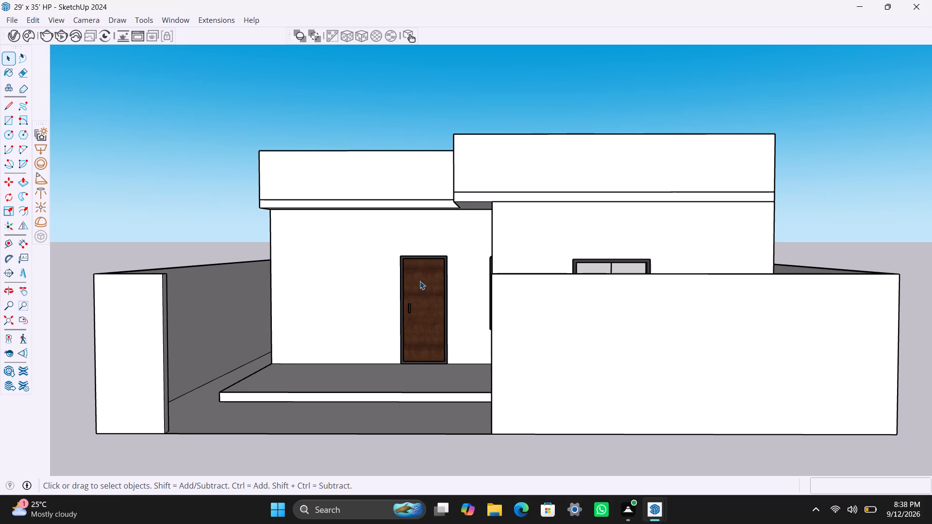
scroll(421, 286, down, 3)
click(508, 307)
shift+middle_drag(502, 294, 509, 307)
scroll(508, 303, up, 2)
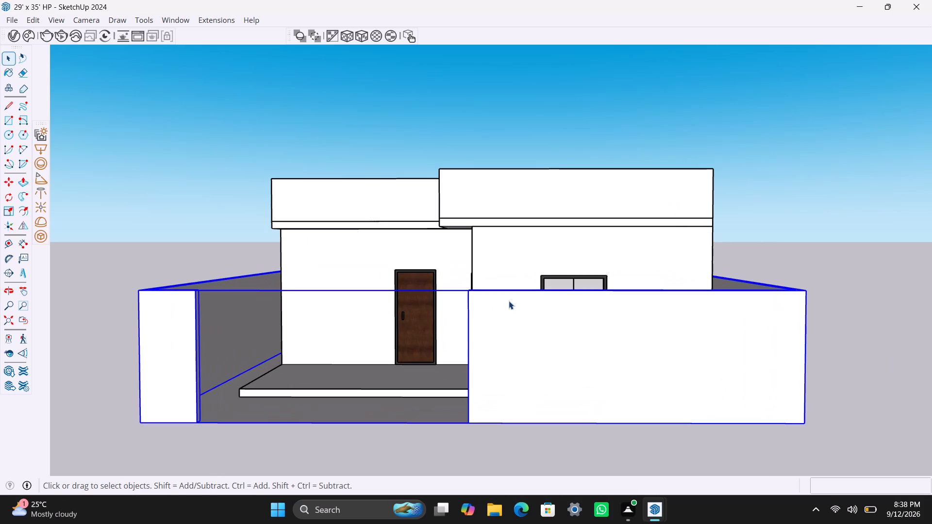
Save the house model.
key(ctrl+s)
key(space)
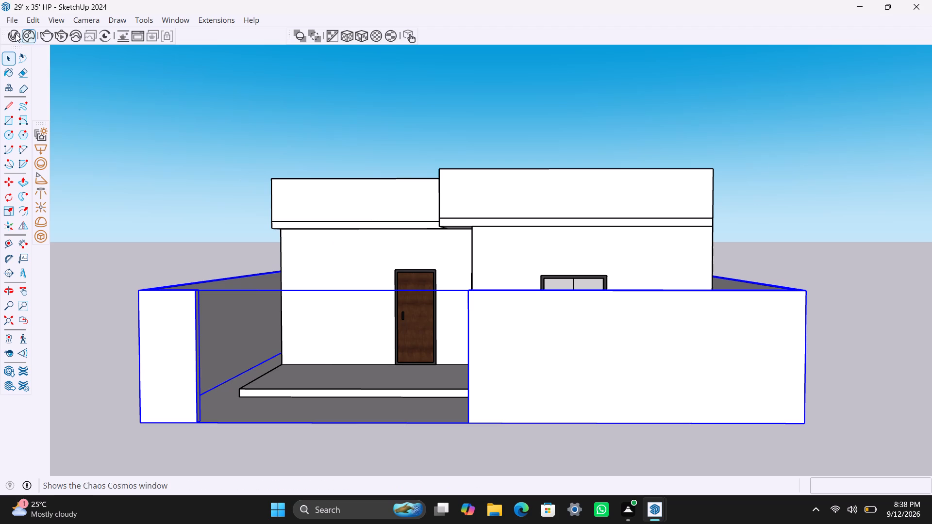
With the roof's front fascia band selected, compare the V-Ray scene's tile, Venetian plaster, wall paint and wenge materials.
click(13, 33)
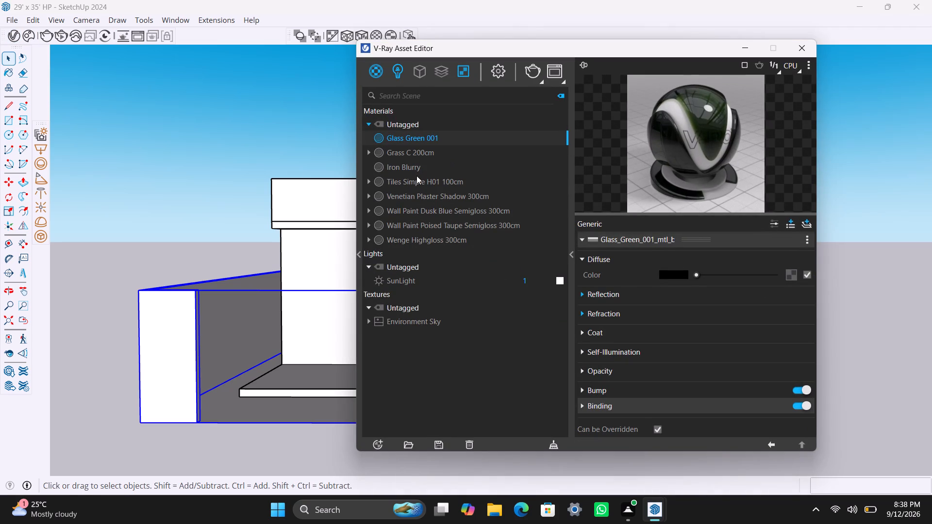
click(336, 221)
double_click(336, 221)
click(336, 221)
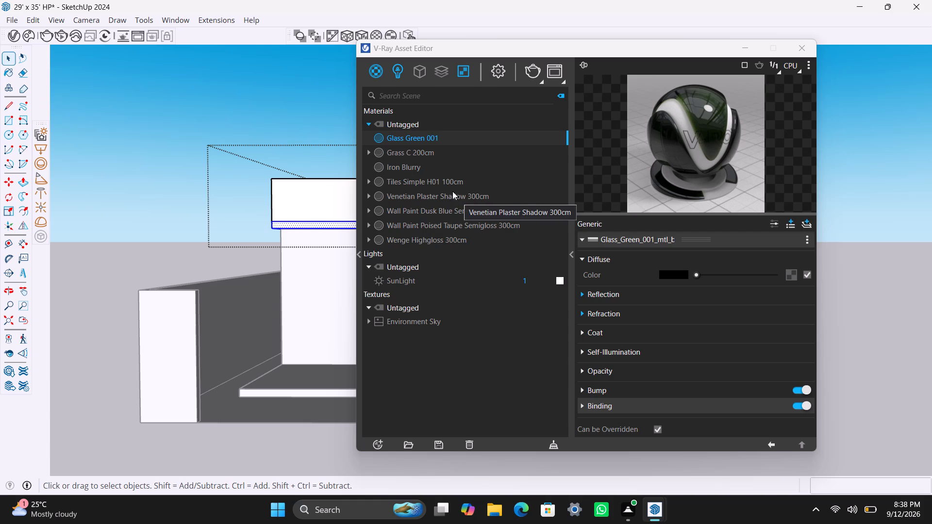
click(409, 180)
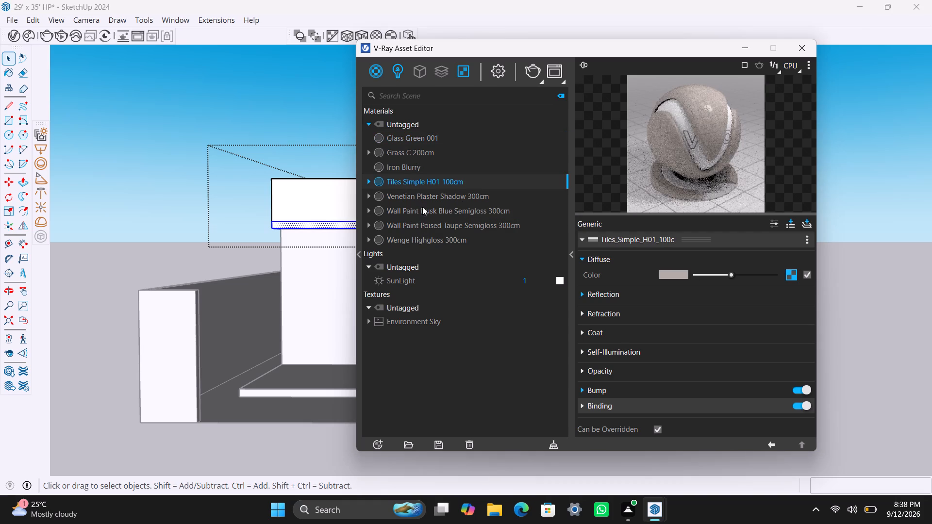
click(443, 199)
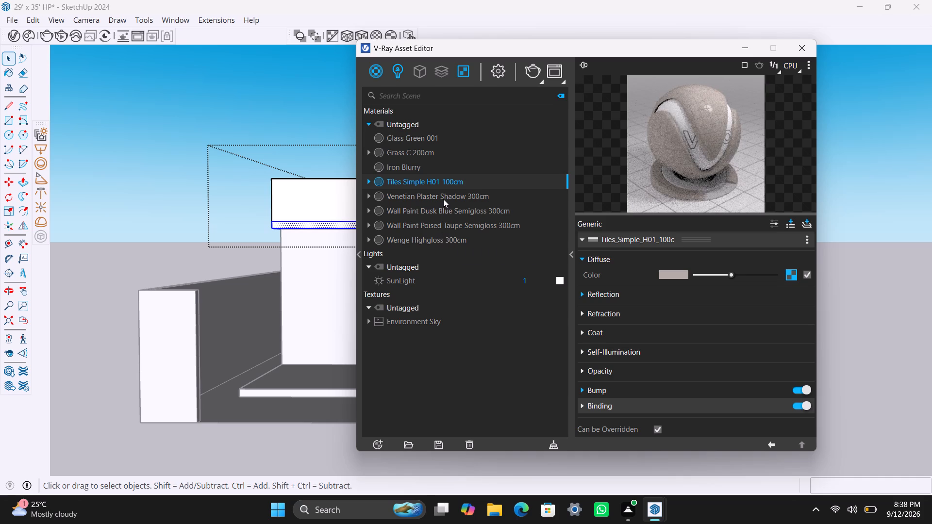
click(431, 183)
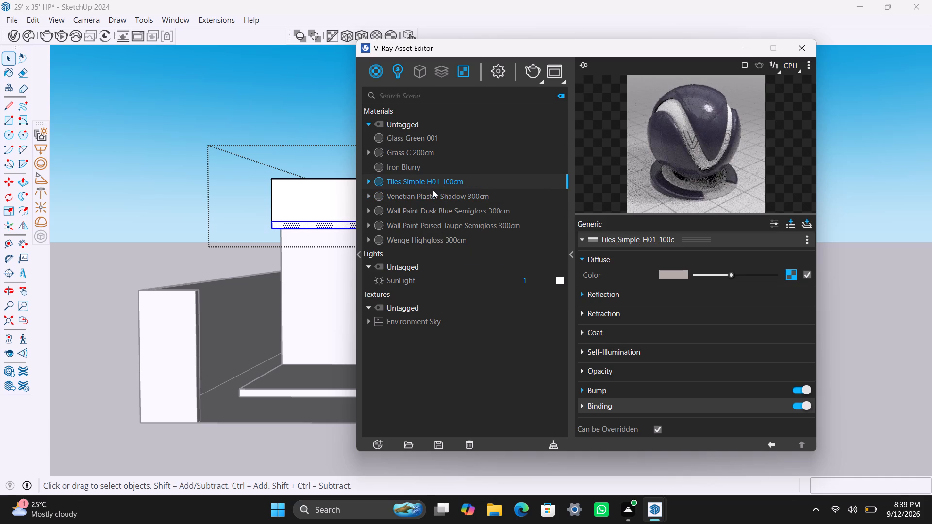
click(437, 210)
click(441, 220)
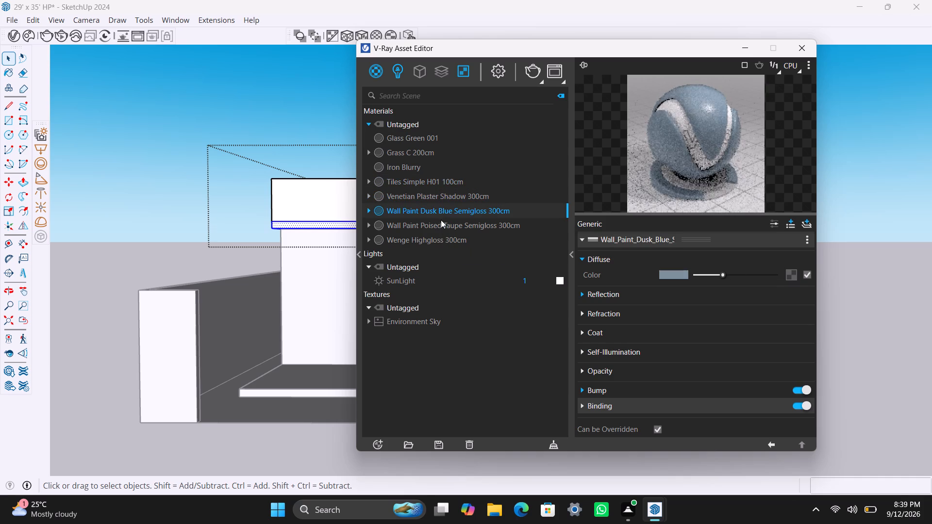
click(460, 245)
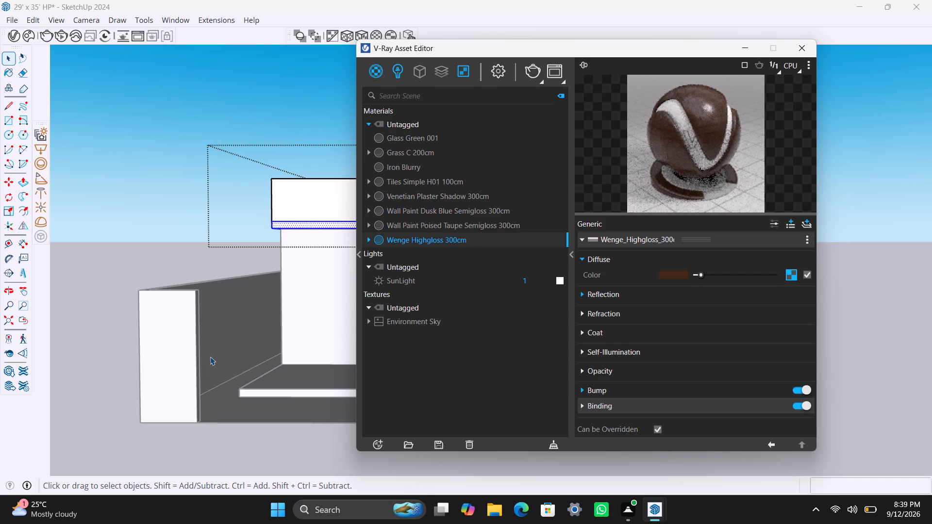
scroll(212, 347, down, 3)
click(166, 238)
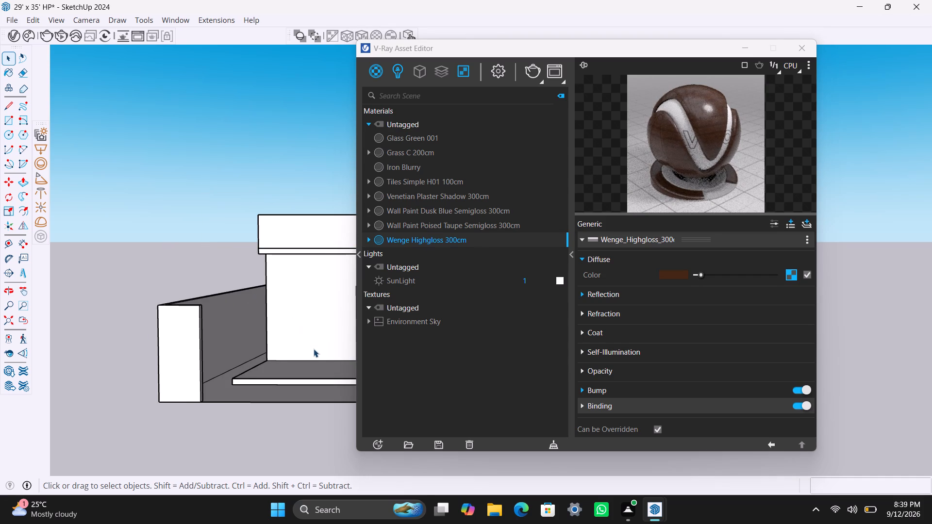
Apply Wall Paint Dusk Blue Semigloss 300cm to the front wall around the entrance door, with tri-planar projection fitted to it.
scroll(314, 350, down, 2)
shift+middle_drag(320, 330, 290, 339)
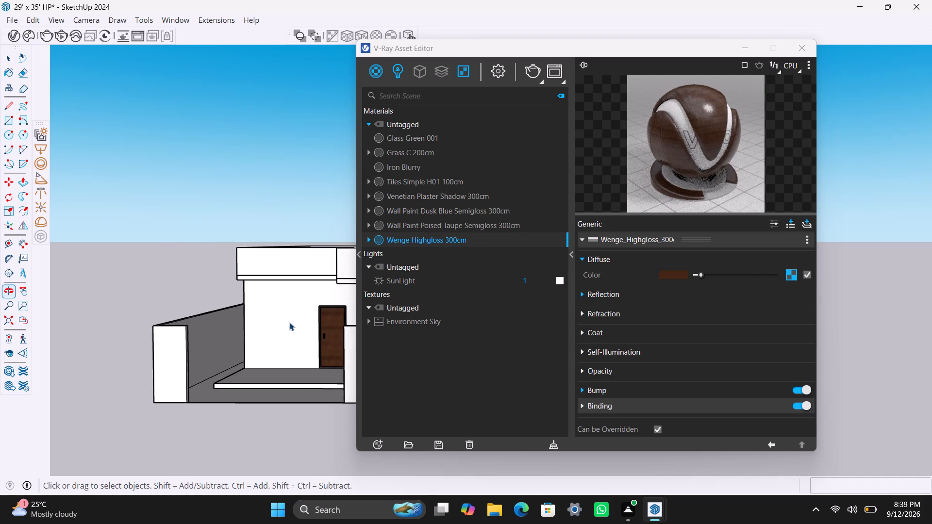
scroll(289, 318, up, 2)
middle_drag(252, 340, 275, 345)
scroll(279, 312, up, 2)
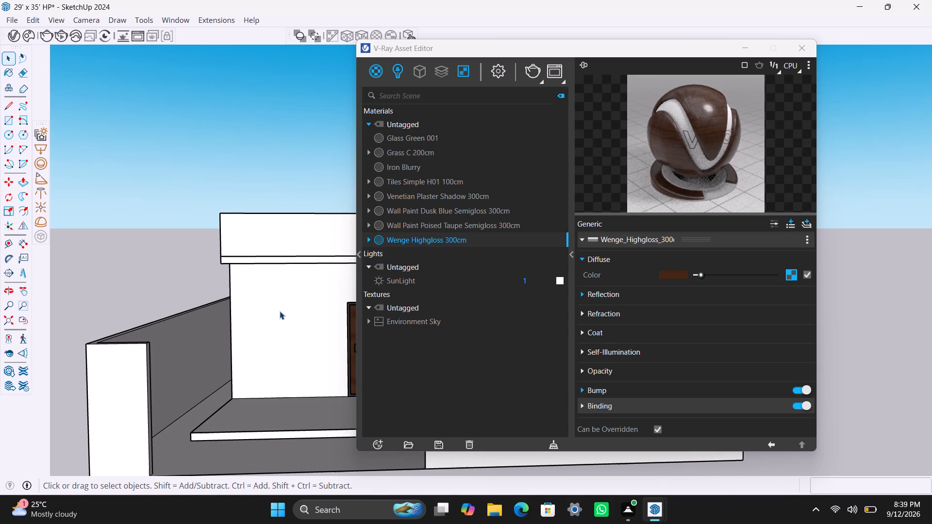
click(280, 311)
triple_click(281, 311)
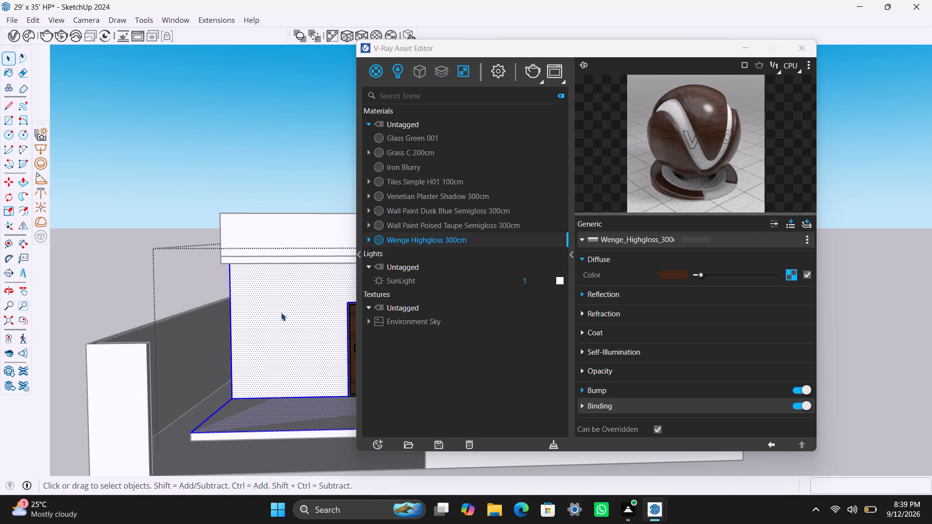
scroll(281, 312, up, 2)
click(281, 312)
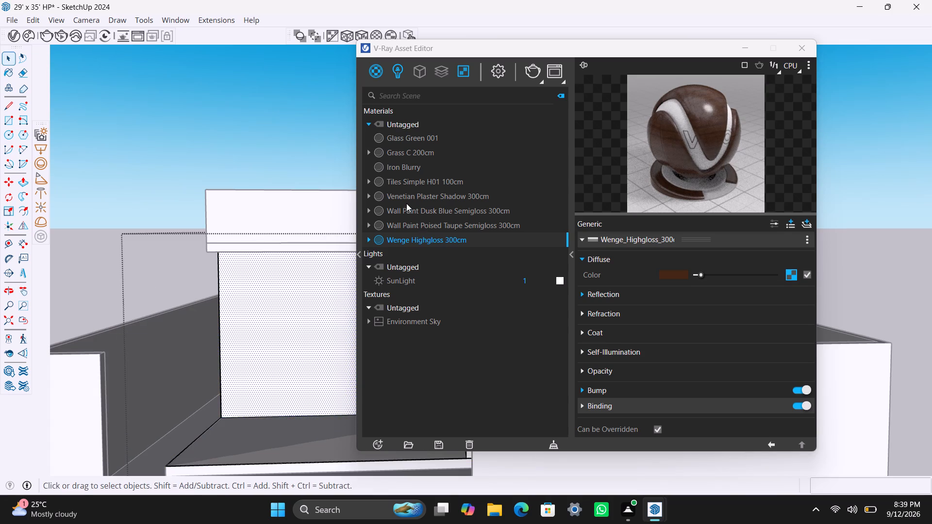
click(405, 208)
right_click(405, 208)
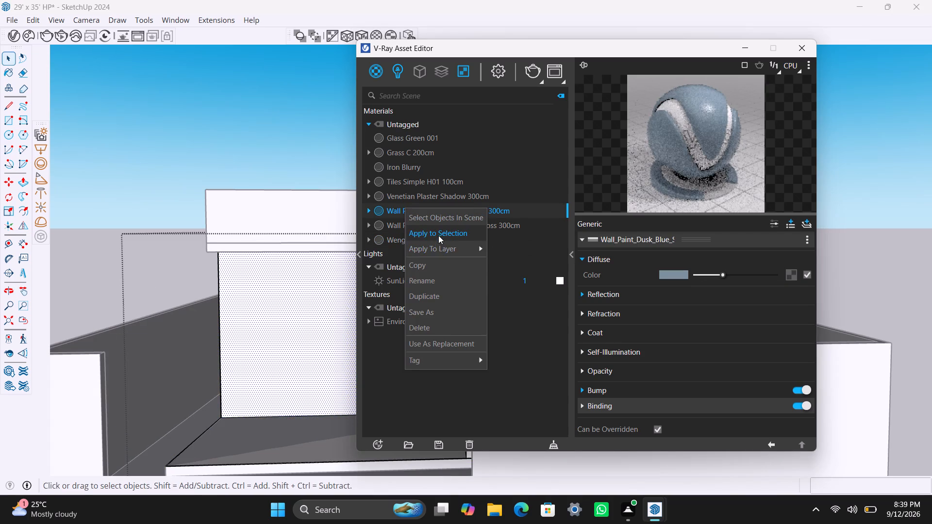
click(438, 235)
scroll(292, 339, down, 2)
click(359, 34)
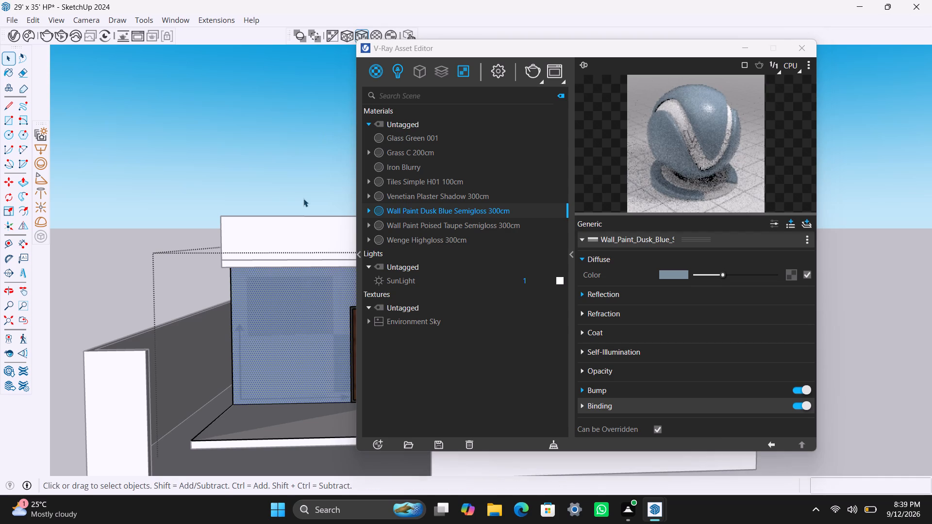
Apply the Dusk Blue wall paint to the porch's side wall with the narrow window, using the same fitted tri-planar projection.
scroll(318, 271, down, 7)
shift+middle_drag(327, 296, 159, 370)
scroll(228, 384, up, 2)
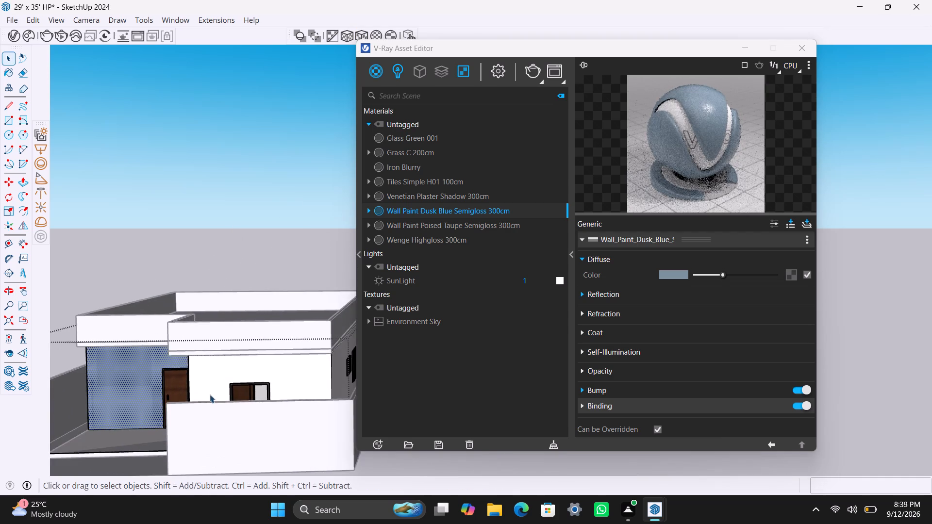
scroll(210, 394, up, 1)
middle_drag(209, 394, 306, 361)
scroll(285, 352, up, 2)
scroll(242, 348, up, 3)
middle_drag(264, 324, 291, 324)
scroll(263, 344, up, 1)
click(246, 321)
right_click(413, 209)
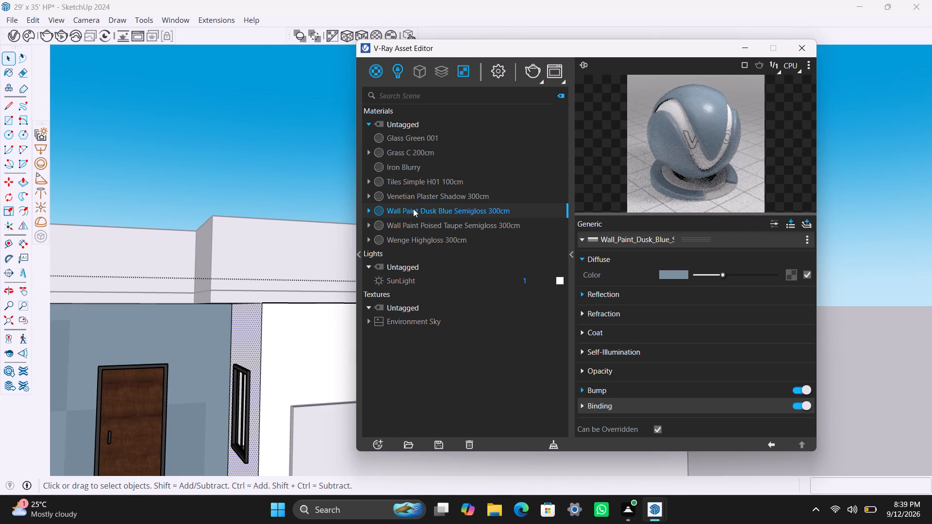
click(435, 227)
click(363, 35)
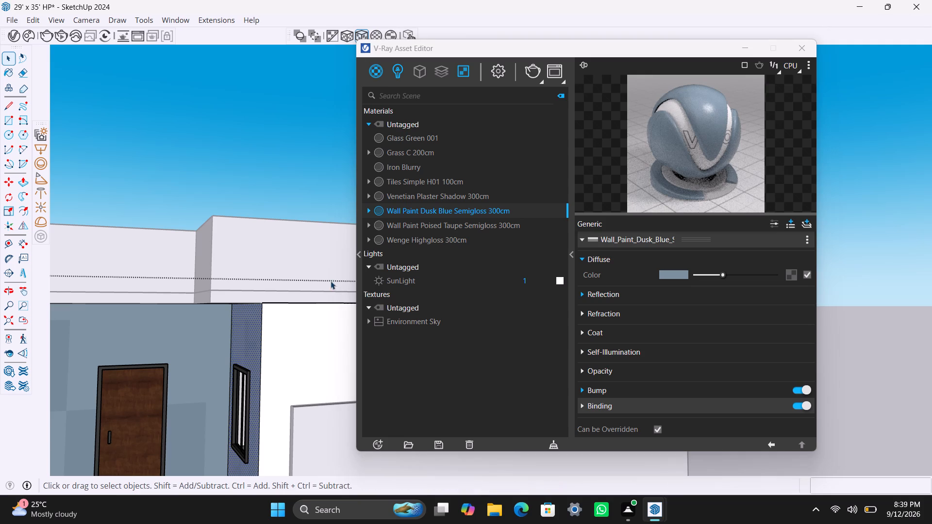
Apply the Dusk Blue wall paint to the projecting front wall behind the boundary wall, using the same fitted tri-planar projection.
click(316, 319)
right_click(430, 212)
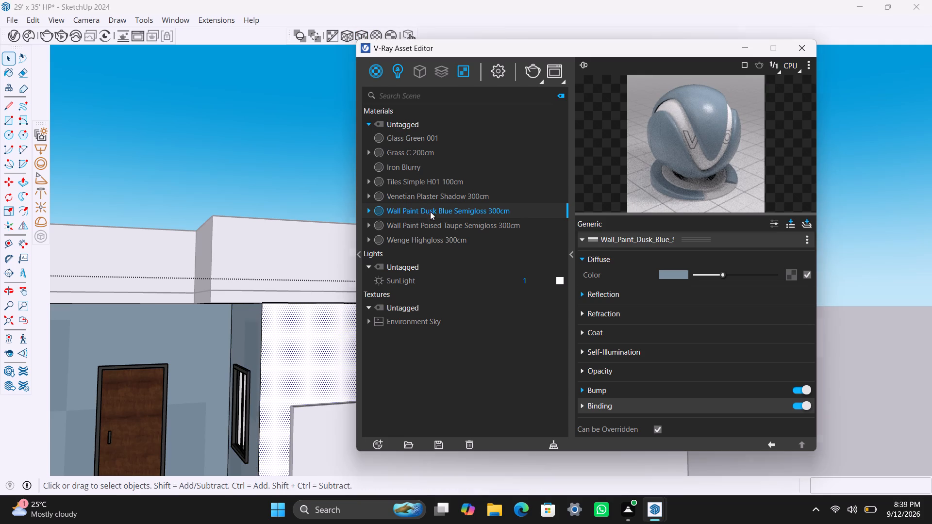
click(446, 237)
scroll(346, 307, down, 10)
middle_drag(246, 314, 246, 316)
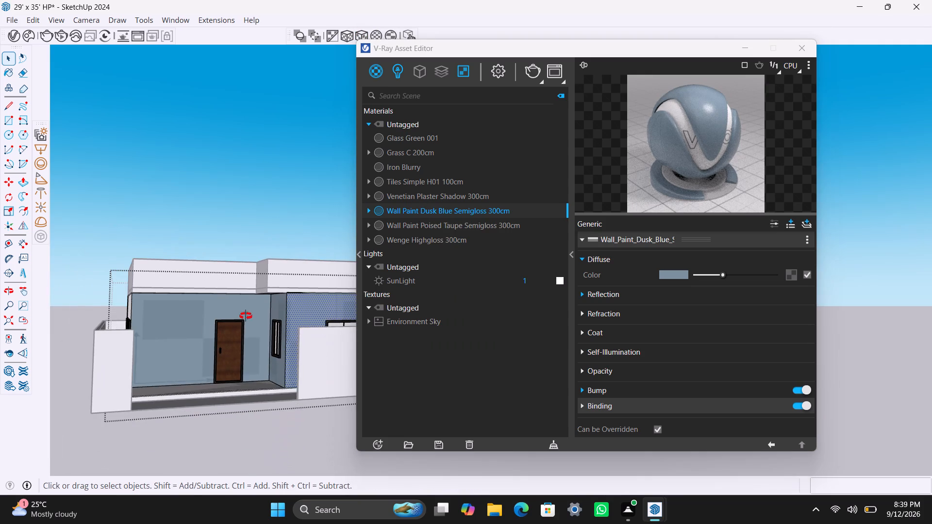
middle_drag(246, 316, 172, 346)
click(361, 36)
scroll(294, 271, down, 5)
shift+middle_drag(294, 313, 278, 328)
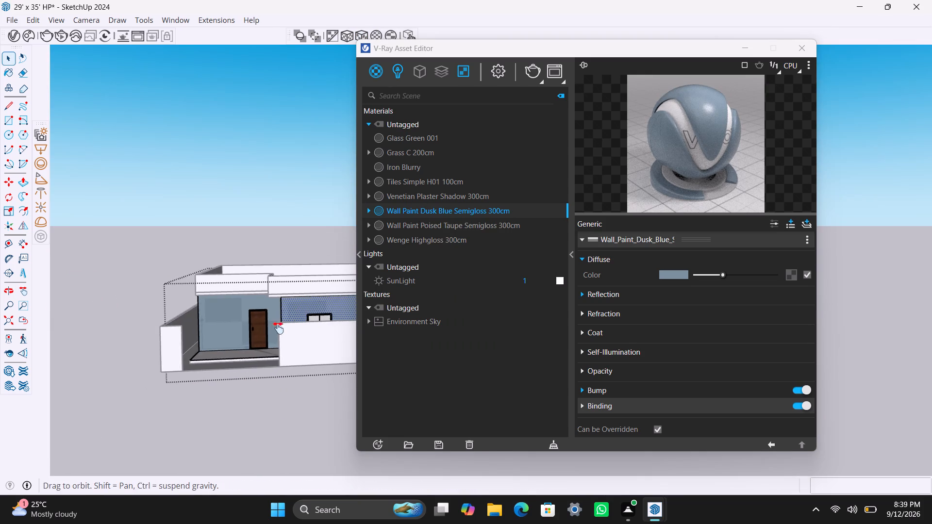
Apply the Dusk Blue wall paint to the long side wall beside the projecting front room, using the same fitted tri-planar projection.
shift+middle_drag(278, 328, 154, 403)
scroll(210, 404, up, 2)
middle_drag(259, 405, 118, 402)
scroll(131, 406, up, 1)
scroll(286, 359, up, 1)
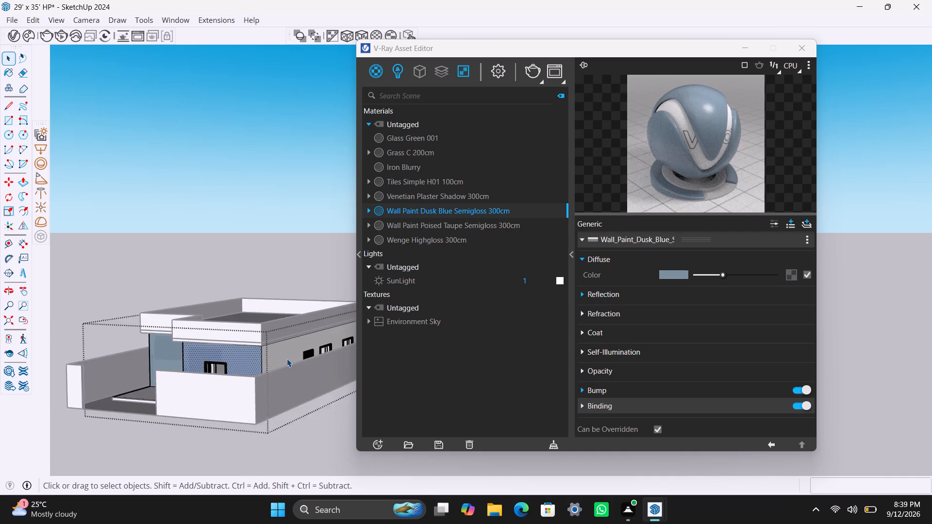
scroll(287, 359, up, 4)
click(294, 346)
right_click(425, 207)
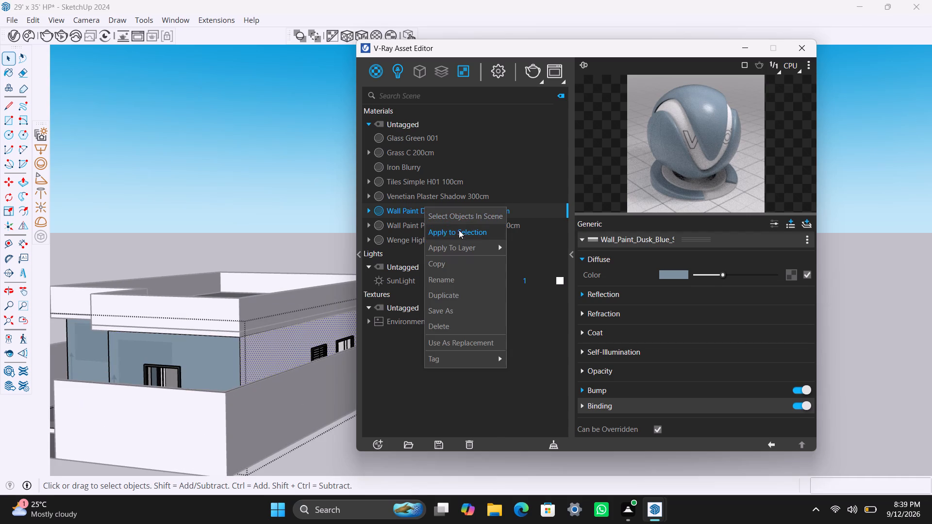
click(459, 230)
click(364, 32)
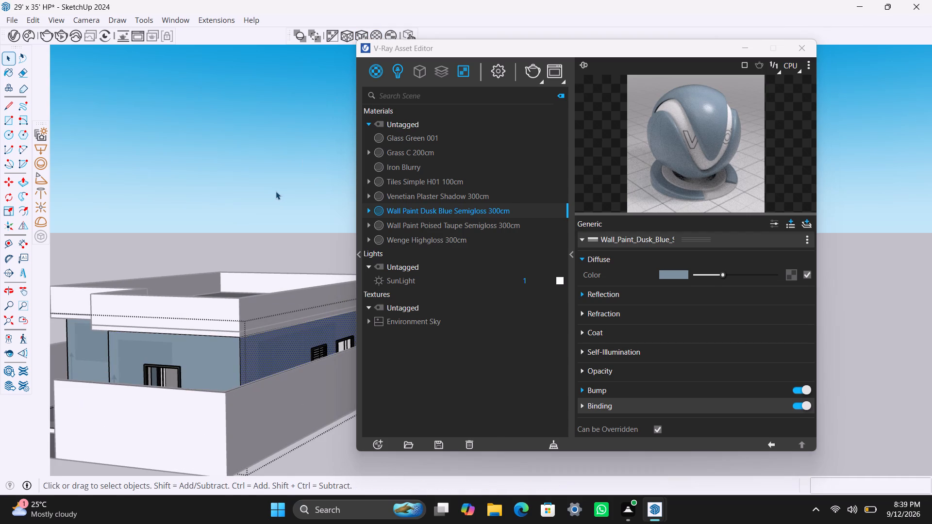
Apply the Dusk Blue wall paint to the long side wall on the porch side, using the same fitted tri-planar projection.
scroll(236, 232, down, 10)
middle_drag(177, 364, 510, 349)
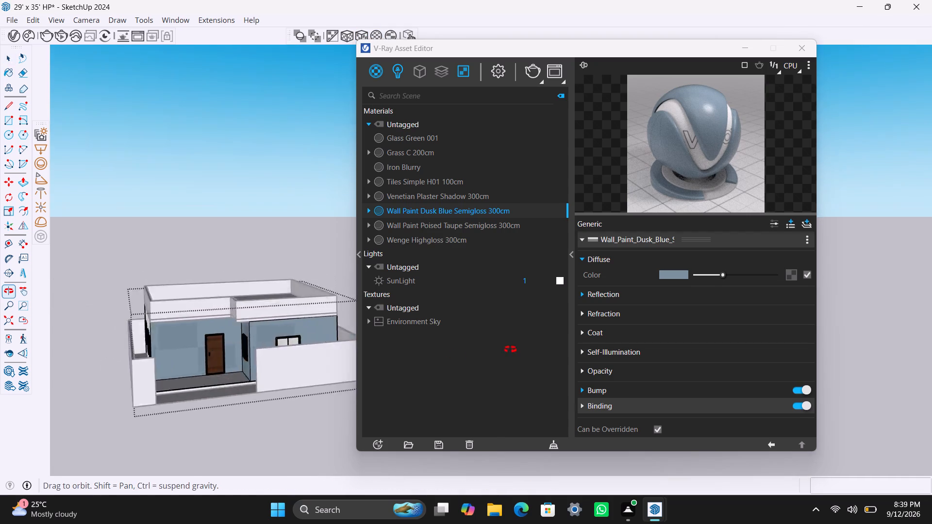
middle_drag(510, 349, 661, 363)
scroll(344, 340, down, 4)
shift+middle_drag(309, 351, 121, 400)
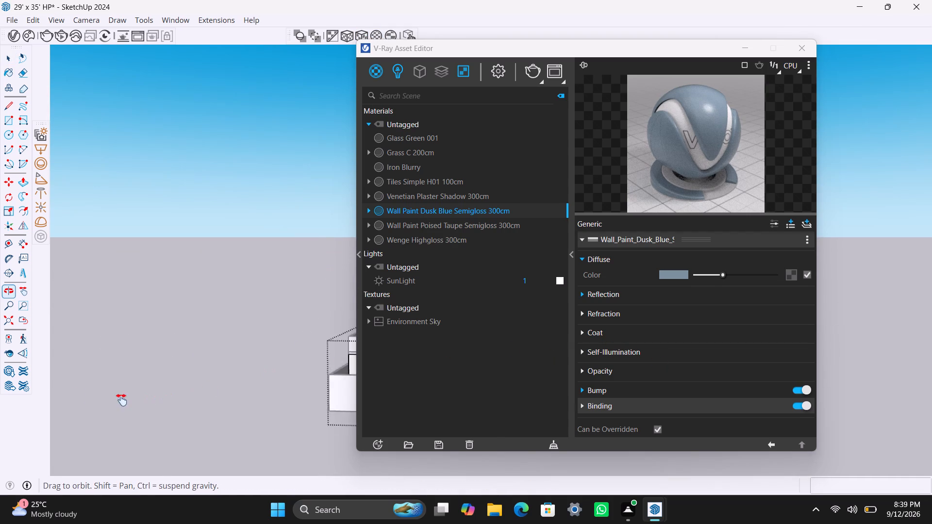
shift+middle_drag(121, 400, 12, 383)
scroll(281, 379, up, 5)
click(306, 354)
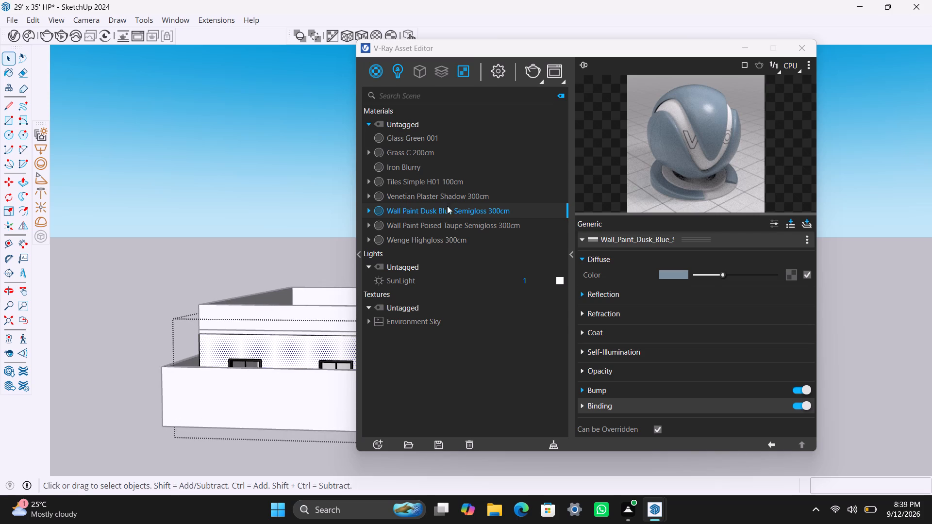
right_click(453, 213)
click(476, 243)
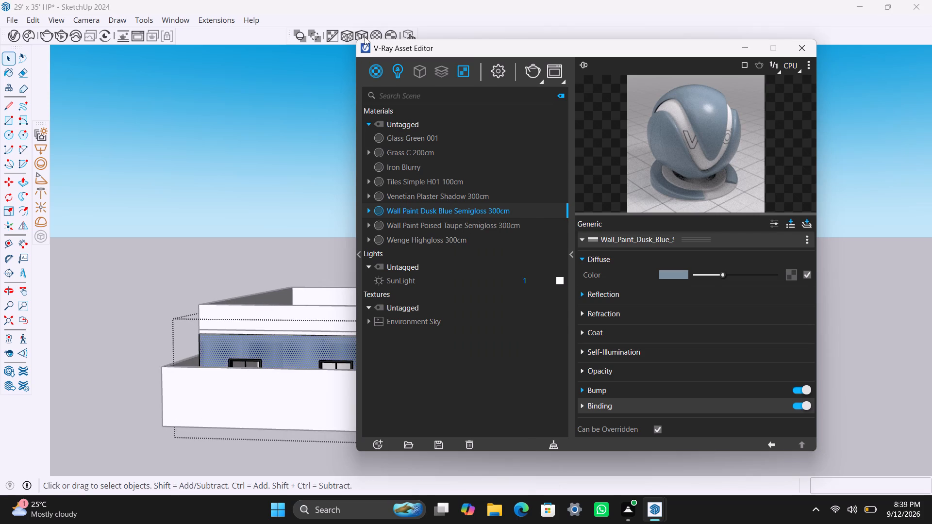
click(358, 35)
Apply the Dusk Blue wall paint to the windowless rear wall with the same fitted tri-planar projection, and leave the wall group.
scroll(275, 322, down, 10)
shift+middle_drag(280, 362, 151, 424)
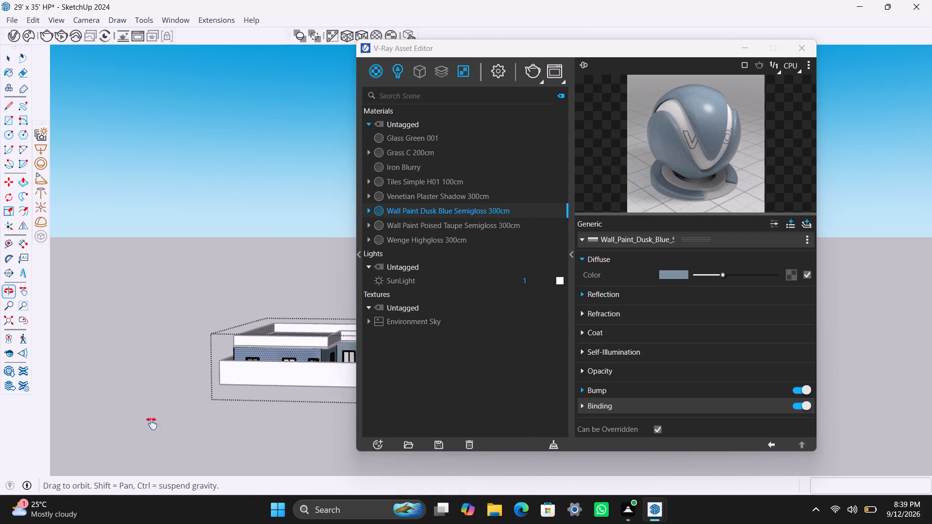
shift+middle_drag(151, 424, 141, 428)
scroll(198, 420, up, 10)
middle_drag(190, 413, 407, 358)
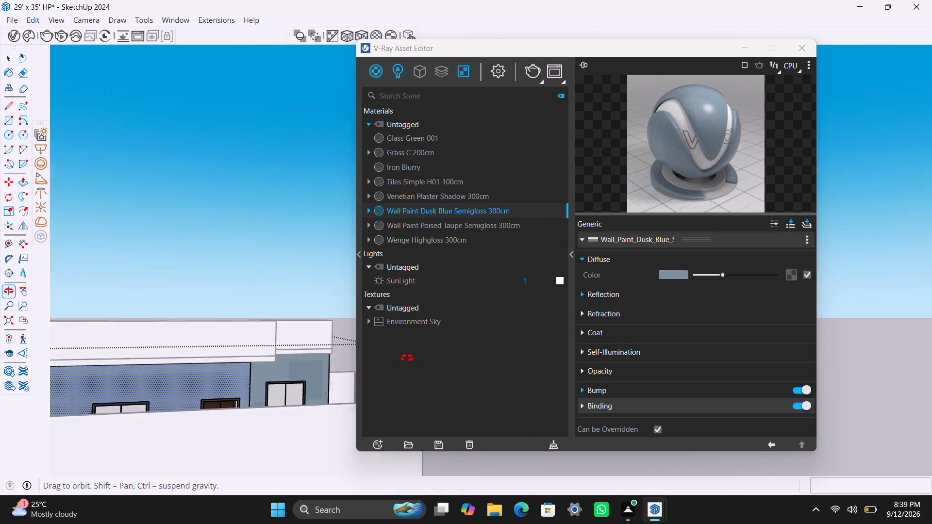
middle_drag(407, 358, 539, 346)
click(309, 288)
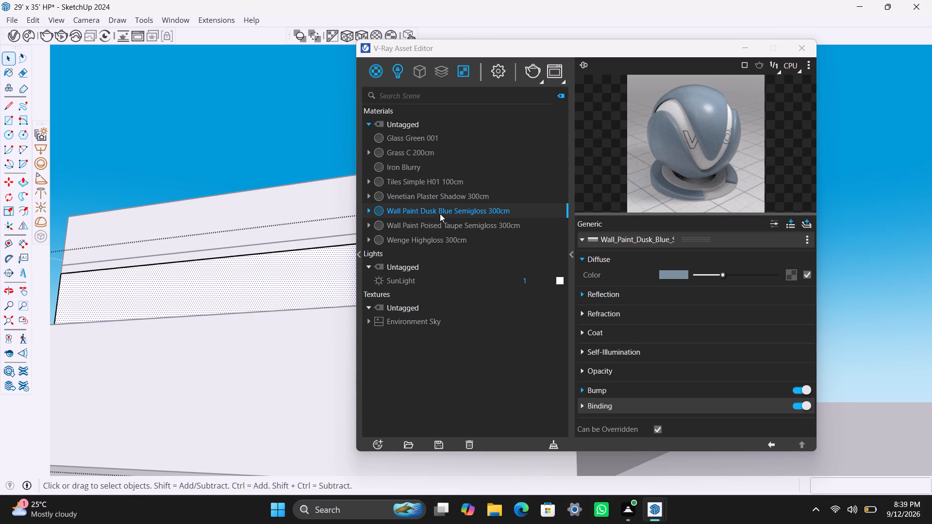
right_click(444, 206)
click(459, 226)
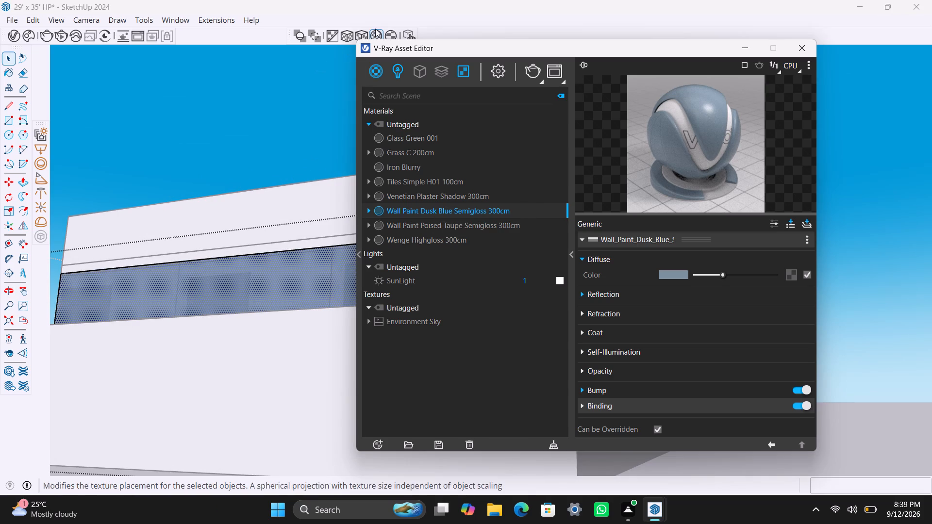
click(365, 37)
scroll(277, 235, down, 9)
middle_drag(252, 245, 112, 407)
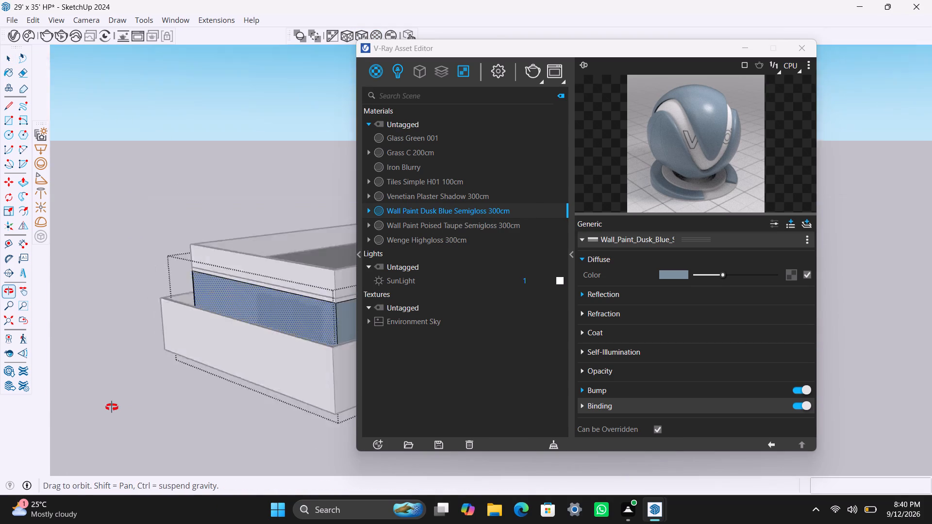
middle_drag(112, 407, 96, 416)
click(171, 137)
Apply Wall Paint Poised Taupe Semigloss 300cm to all boundary wall faces, excluding the ground surface, with fitted tri-planar projection.
scroll(257, 350, up, 3)
middle_drag(300, 358, 106, 352)
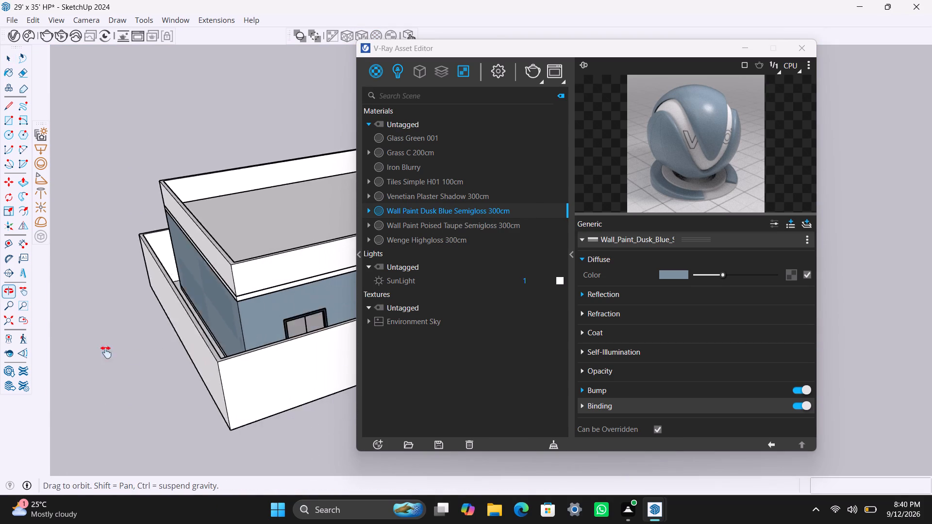
middle_drag(106, 352, 23, 327)
click(180, 332)
scroll(182, 338, down, 4)
middle_drag(187, 351, 216, 351)
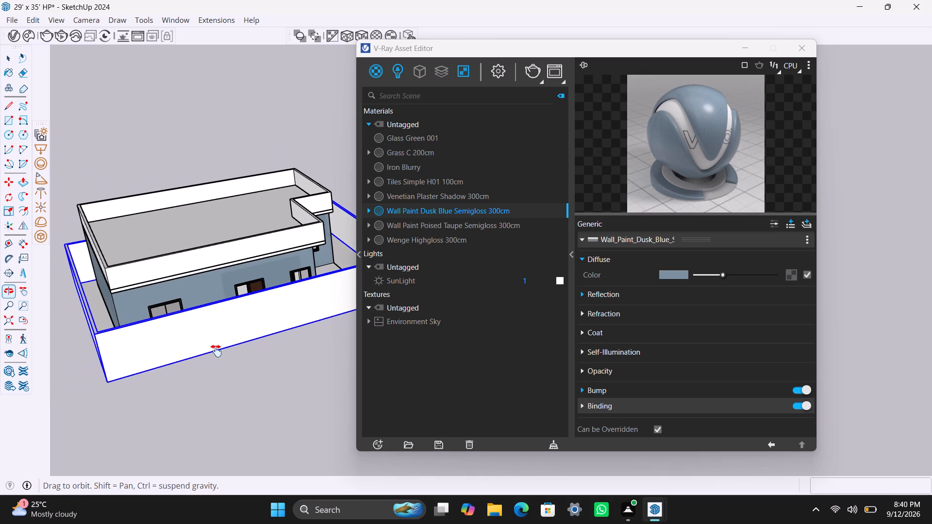
middle_drag(216, 351, 216, 351)
triple_click(167, 346)
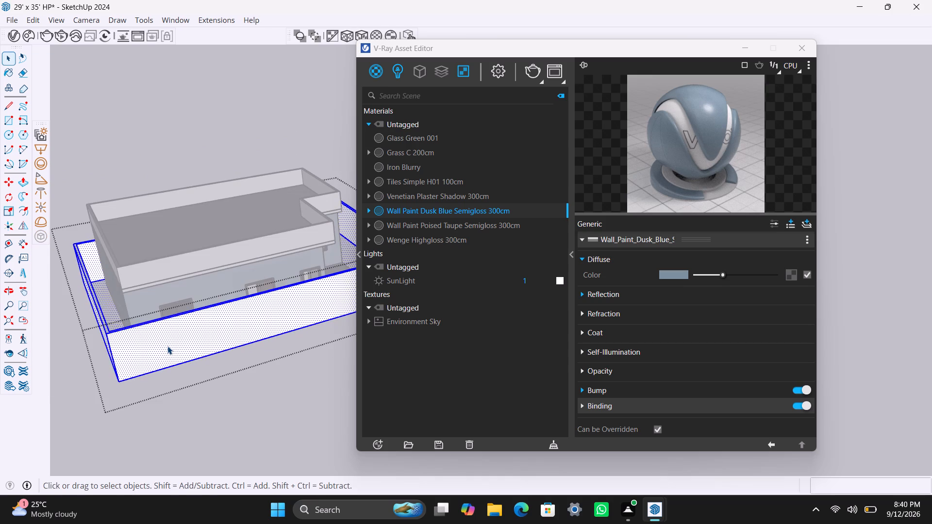
shift+click(107, 300)
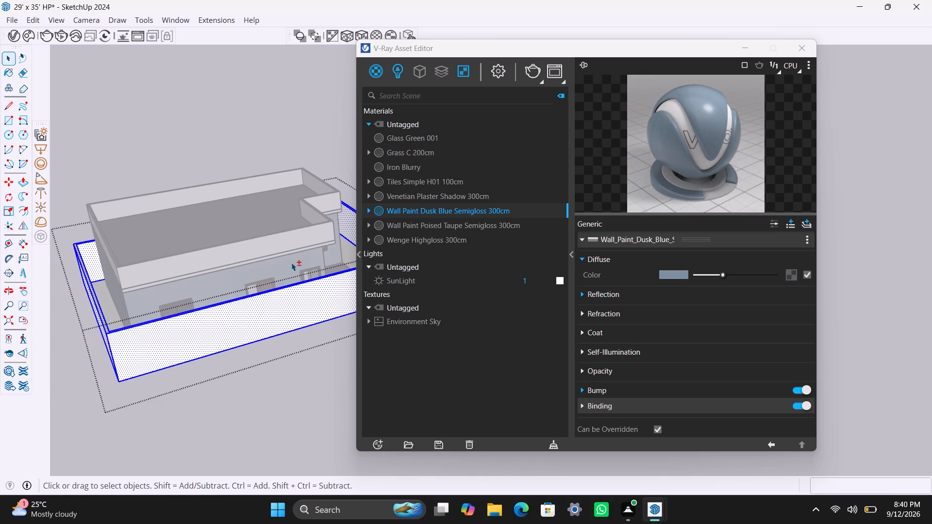
click(420, 225)
right_click(422, 227)
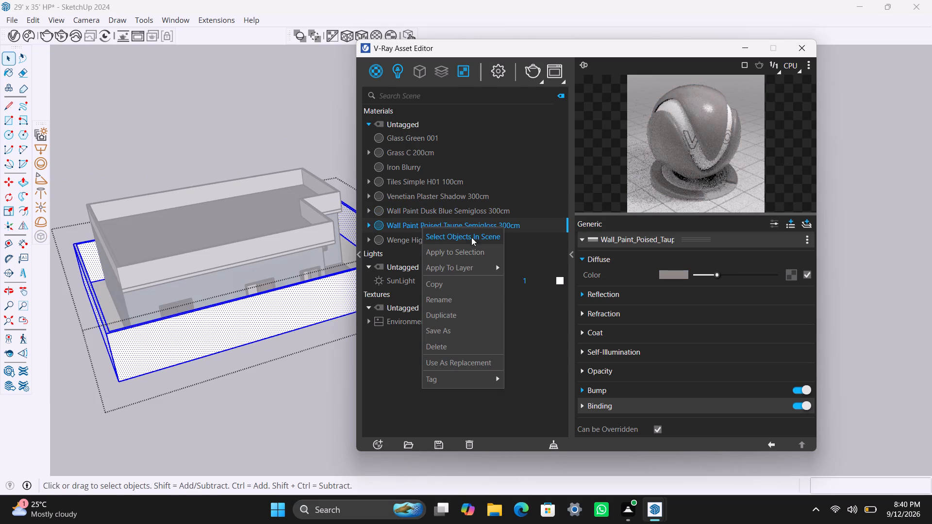
click(474, 253)
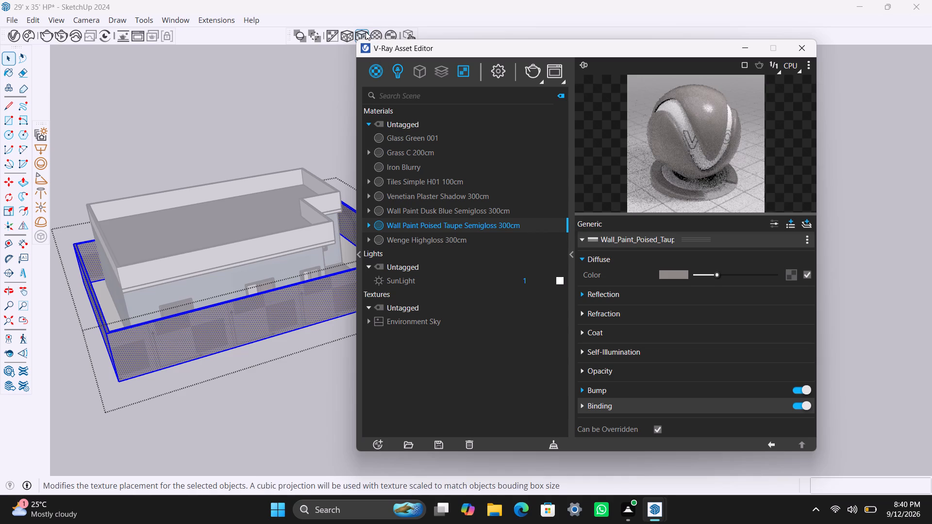
click(366, 32)
click(299, 356)
Apply Tiles Simple H01 100cm to the ground surface between the house and boundary wall, with fitted tri-planar projection.
scroll(115, 305, up, 2)
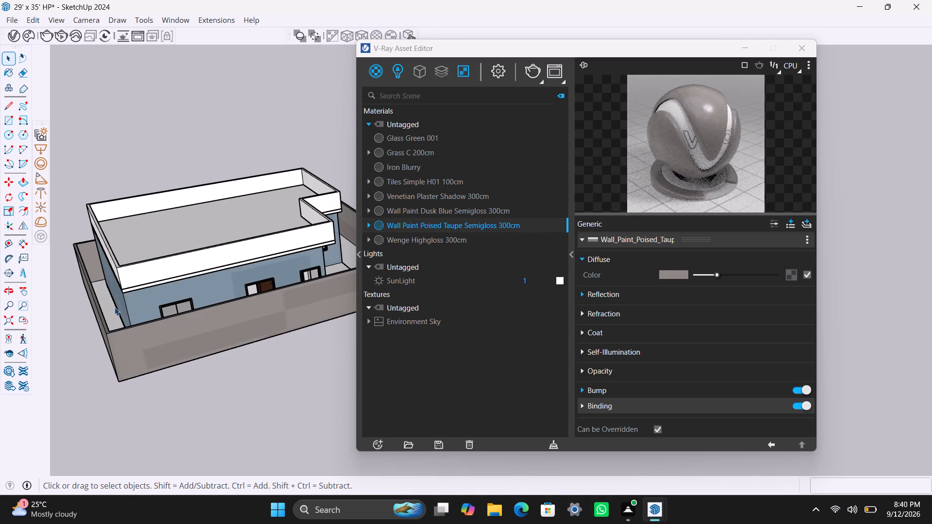
click(113, 312)
triple_click(113, 314)
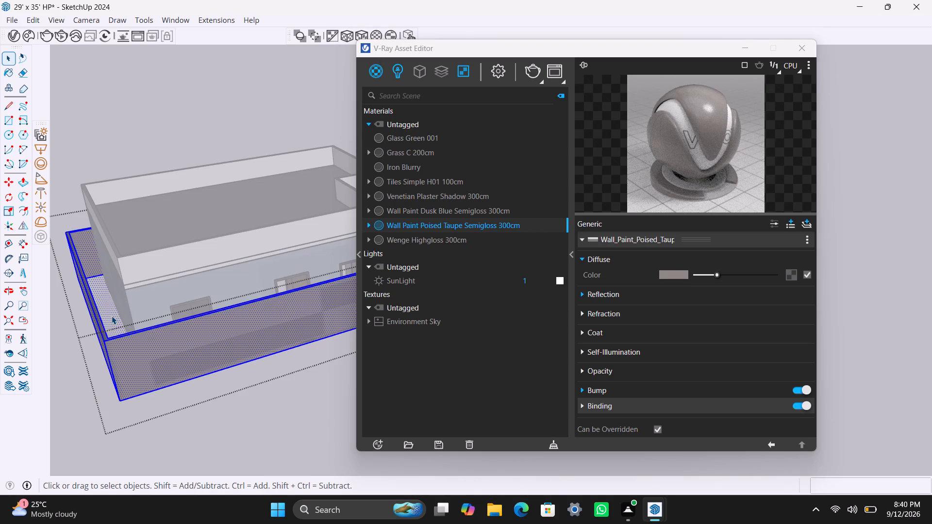
shift+click(111, 318)
shift+click(116, 323)
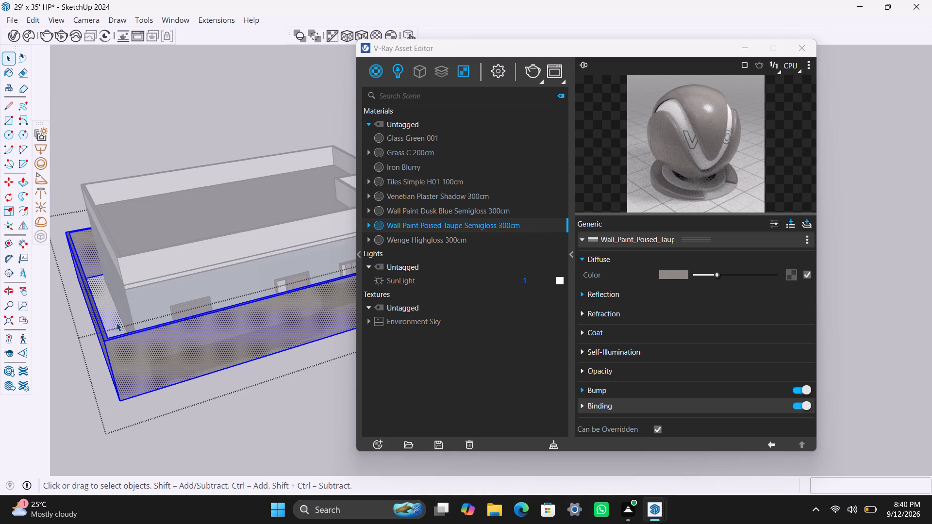
click(116, 323)
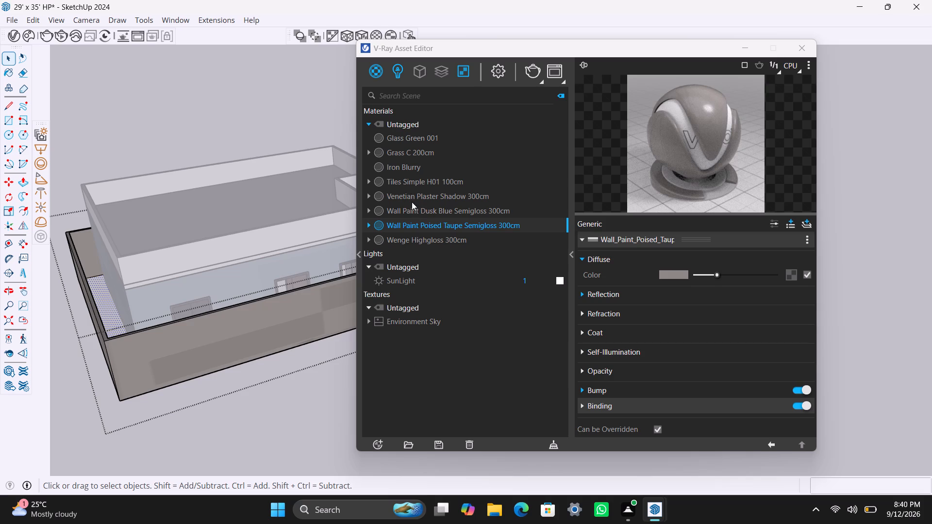
click(409, 182)
right_click(409, 182)
click(459, 212)
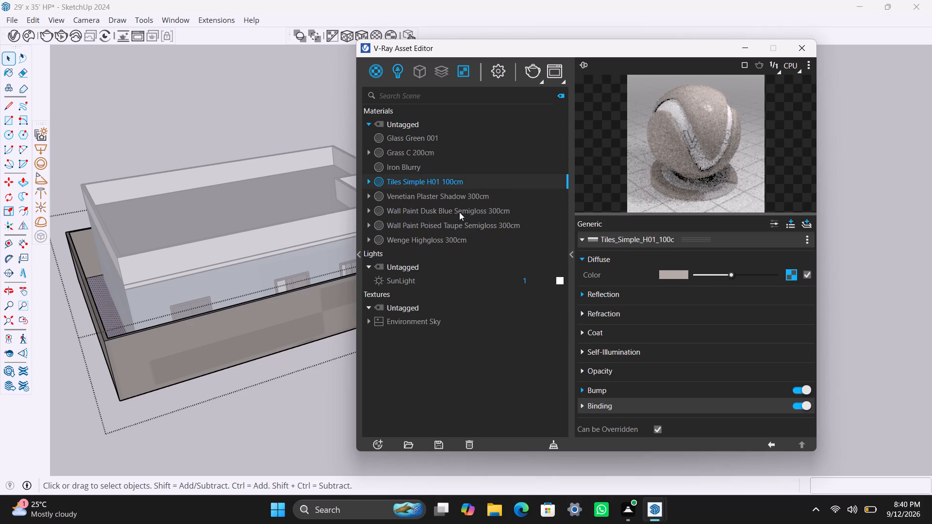
click(367, 35)
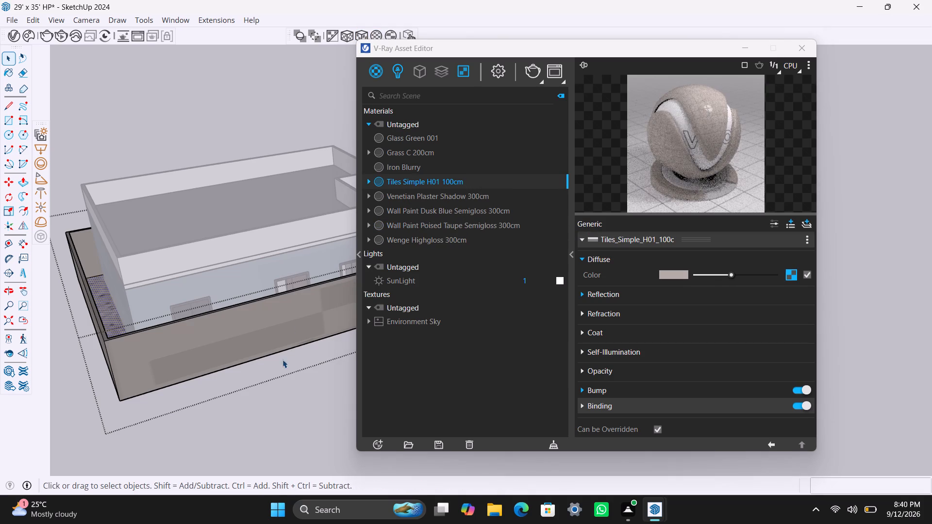
click(274, 407)
Examine the house from the side around to the front porch for surfaces that still lack a material.
scroll(231, 335, down, 10)
middle_drag(261, 364, 171, 370)
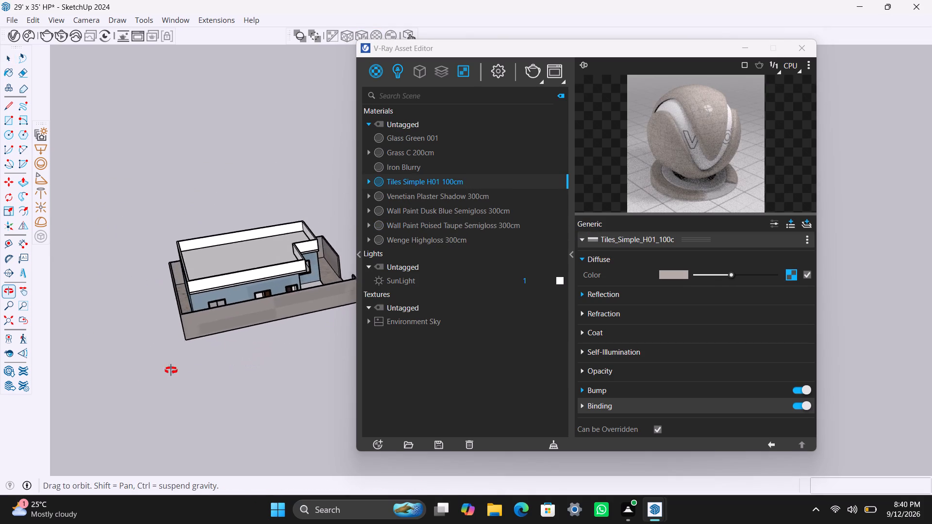
middle_drag(171, 370, 135, 376)
scroll(197, 315, down, 5)
shift+middle_drag(273, 323, 108, 378)
scroll(194, 268, up, 4)
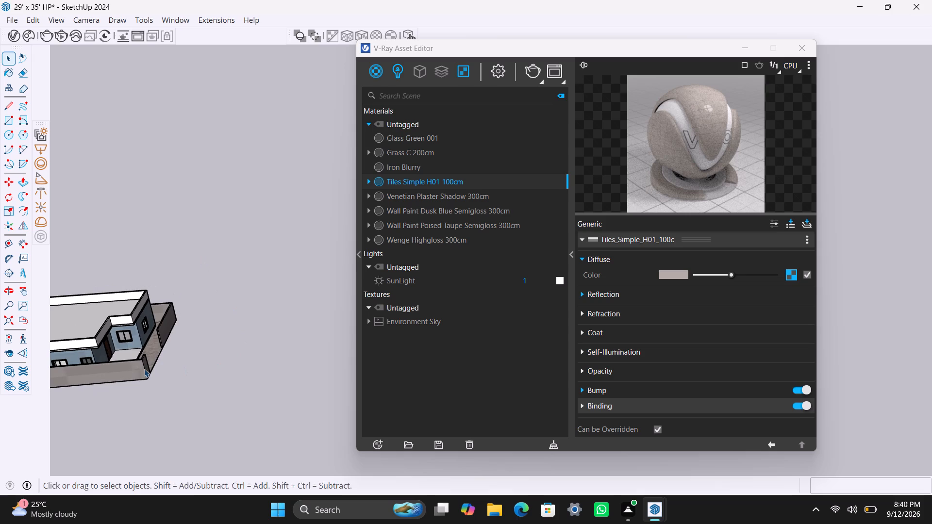
shift+middle_drag(145, 368, 272, 364)
scroll(276, 363, up, 3)
middle_drag(290, 356, 39, 342)
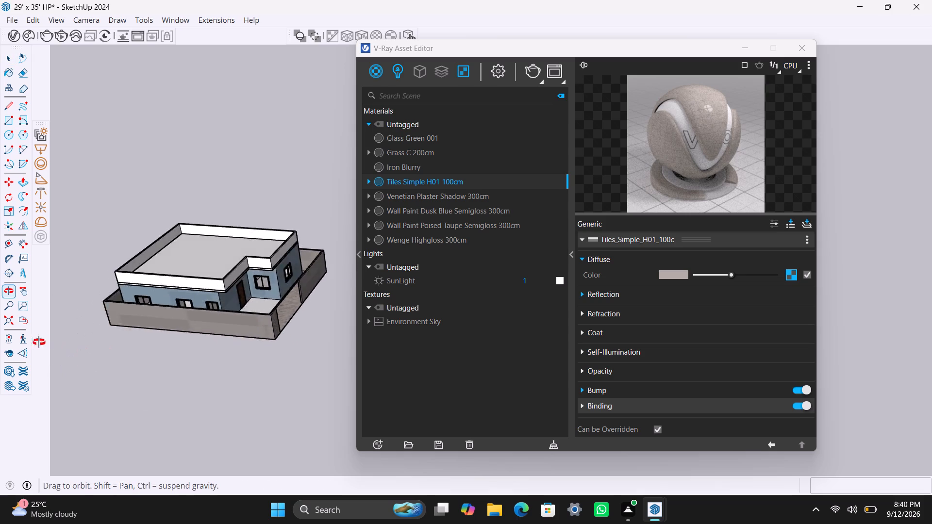
middle_drag(39, 342, 0, 337)
scroll(238, 249, up, 3)
middle_drag(288, 262, 64, 346)
scroll(158, 352, up, 2)
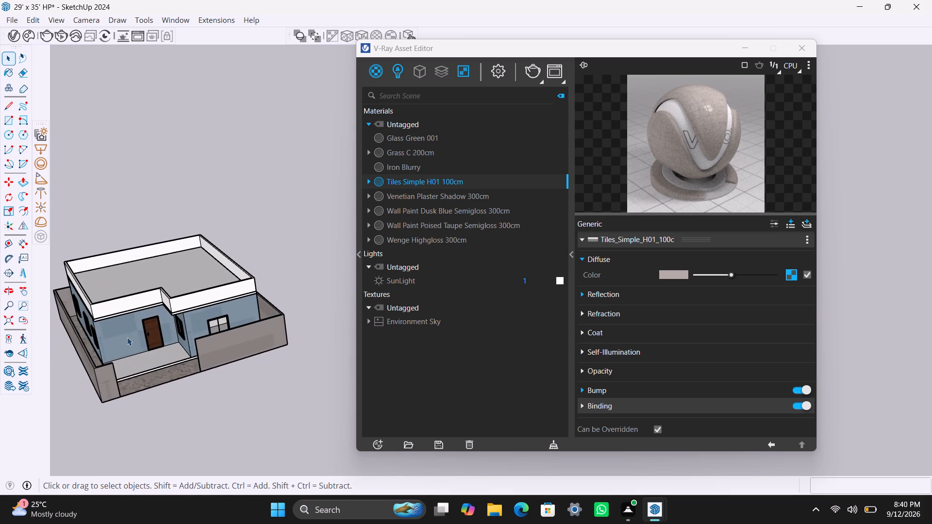
shift+middle_drag(127, 337, 211, 307)
scroll(252, 362, up, 2)
middle_drag(248, 368, 85, 353)
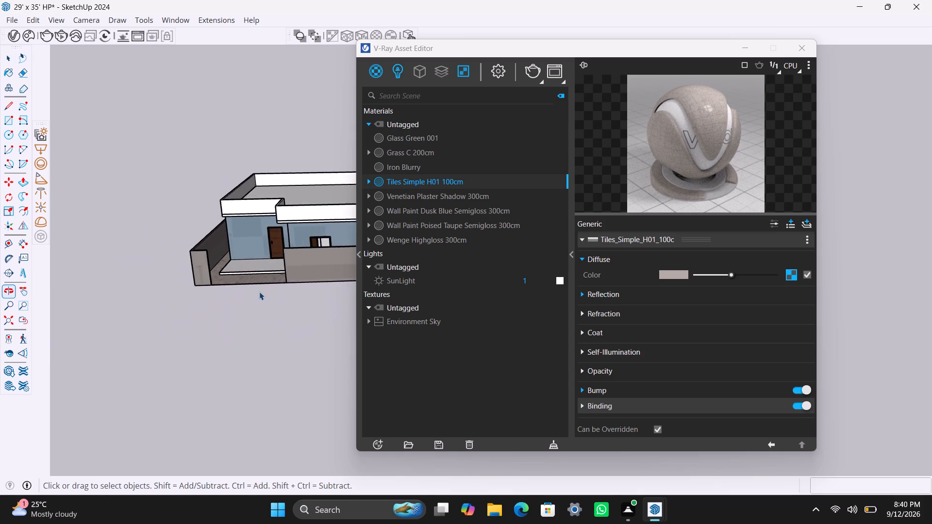
scroll(262, 264, up, 2)
shift+middle_drag(294, 235, 293, 349)
scroll(244, 384, up, 7)
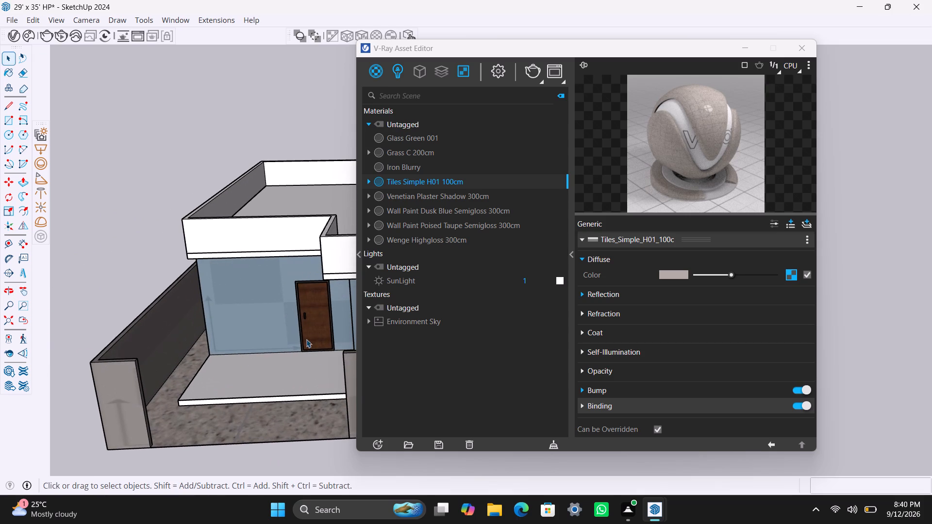
Apply Wall Paint Poised Taupe Semigloss 300cm to the front parapet face above the door, with fitted tri-planar projection.
click(304, 388)
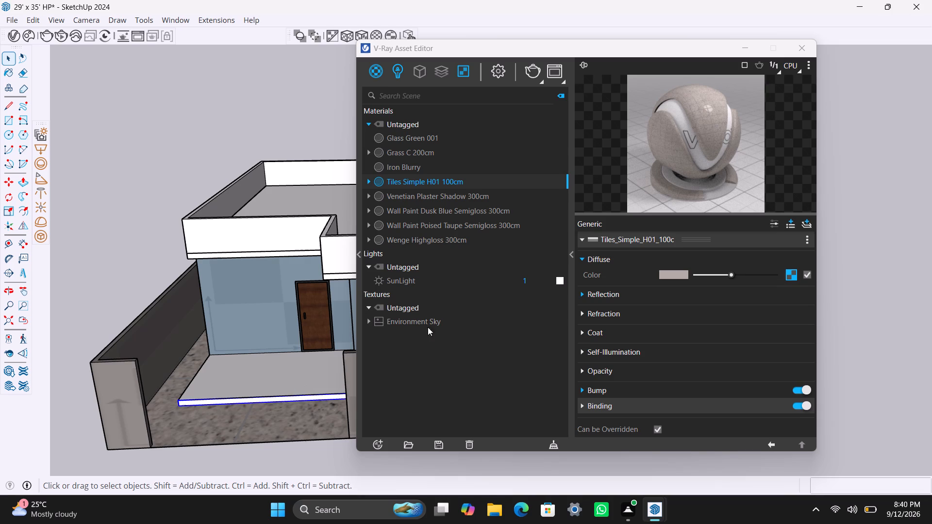
click(280, 253)
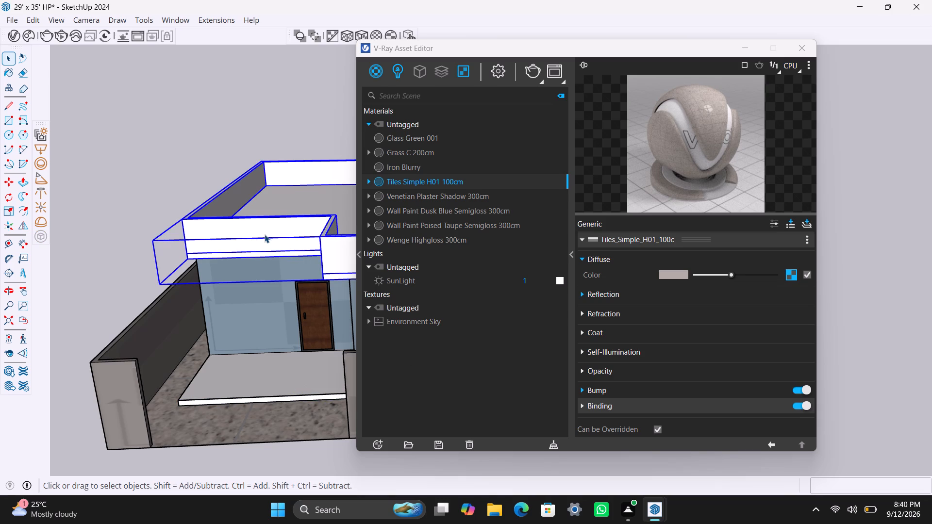
triple_click(265, 234)
scroll(269, 229, up, 2)
double_click(269, 229)
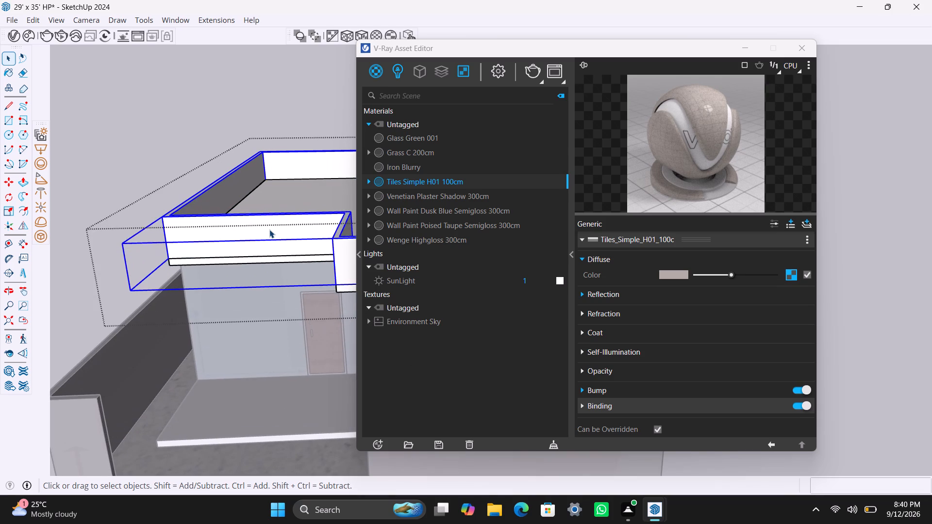
scroll(271, 229, up, 2)
click(271, 229)
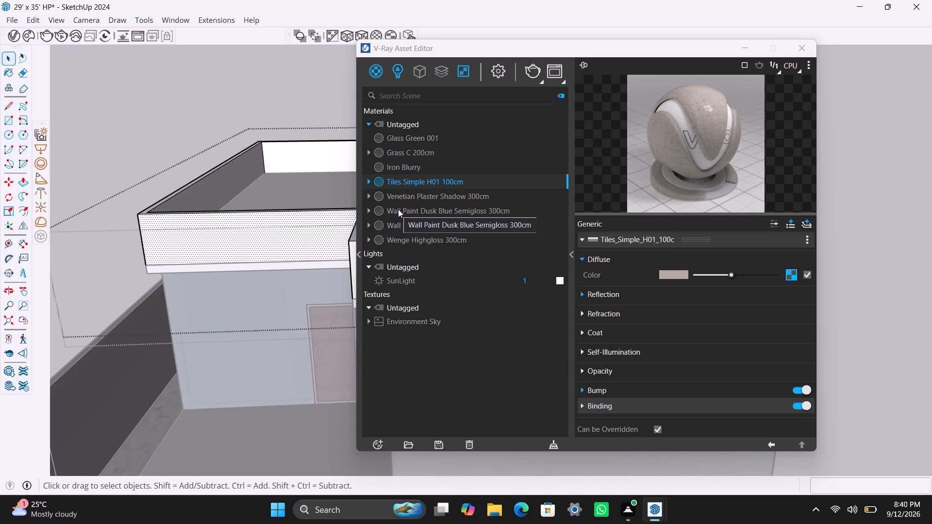
click(404, 211)
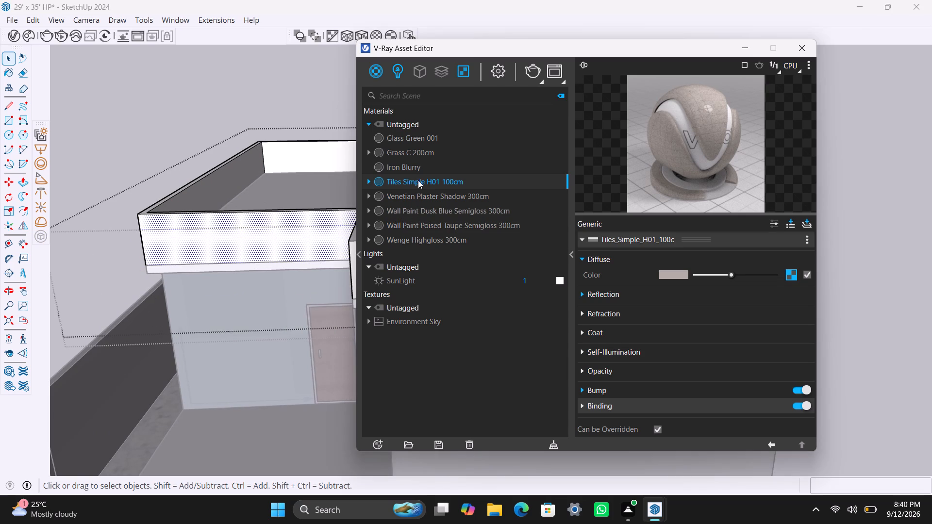
click(432, 224)
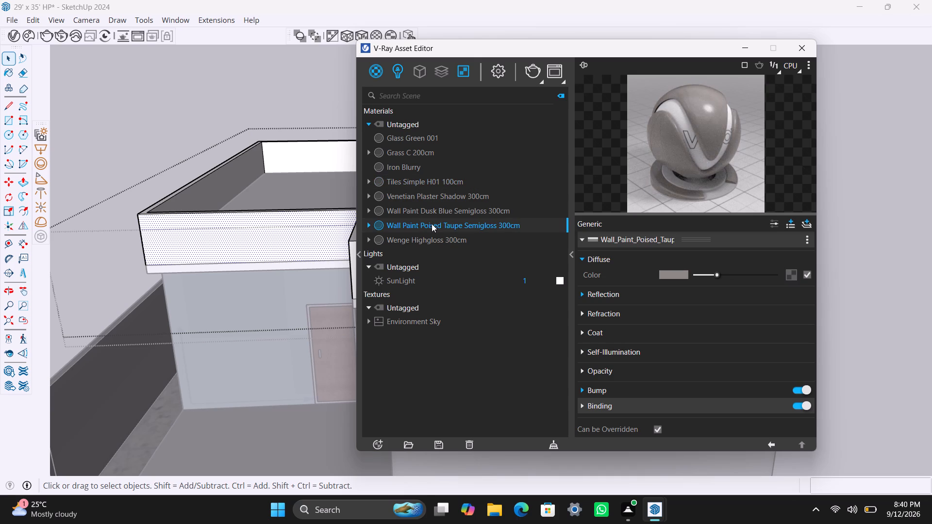
right_click(432, 224)
click(450, 245)
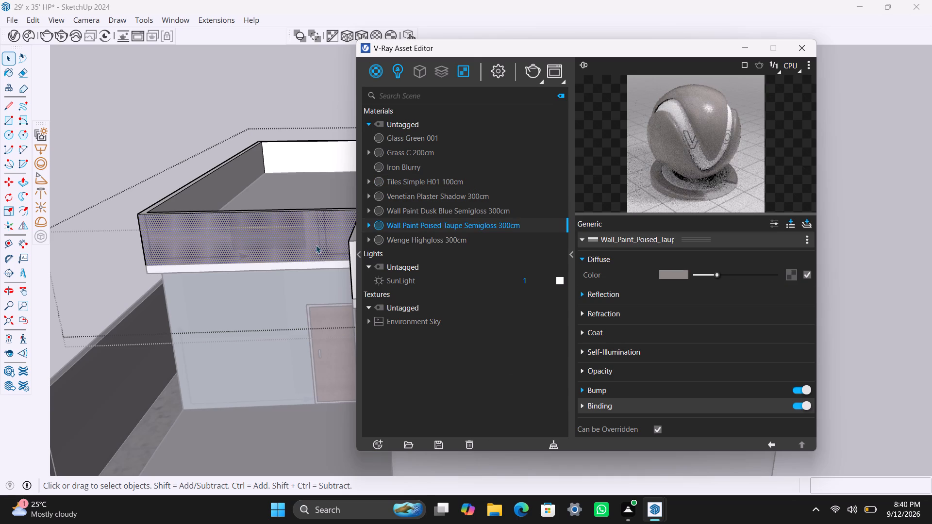
scroll(198, 250, down, 4)
scroll(340, 270, up, 2)
click(333, 253)
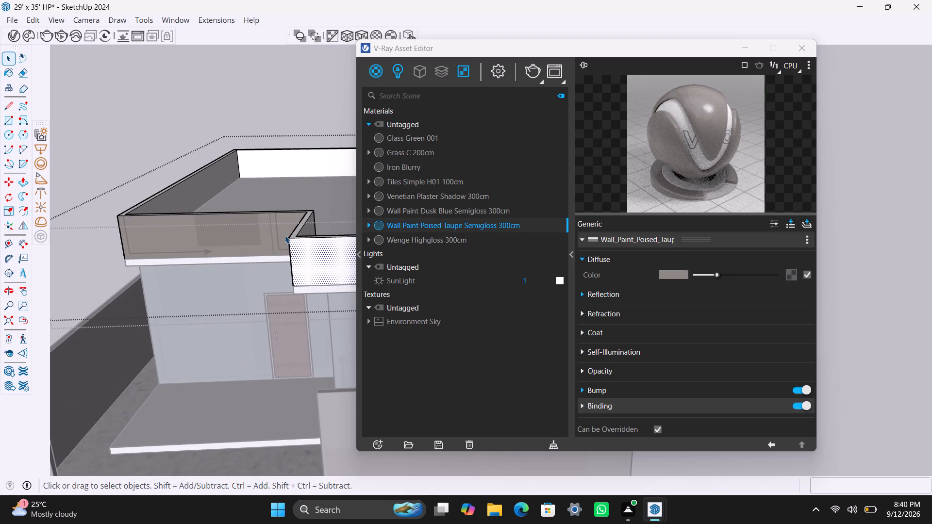
click(284, 235)
click(360, 37)
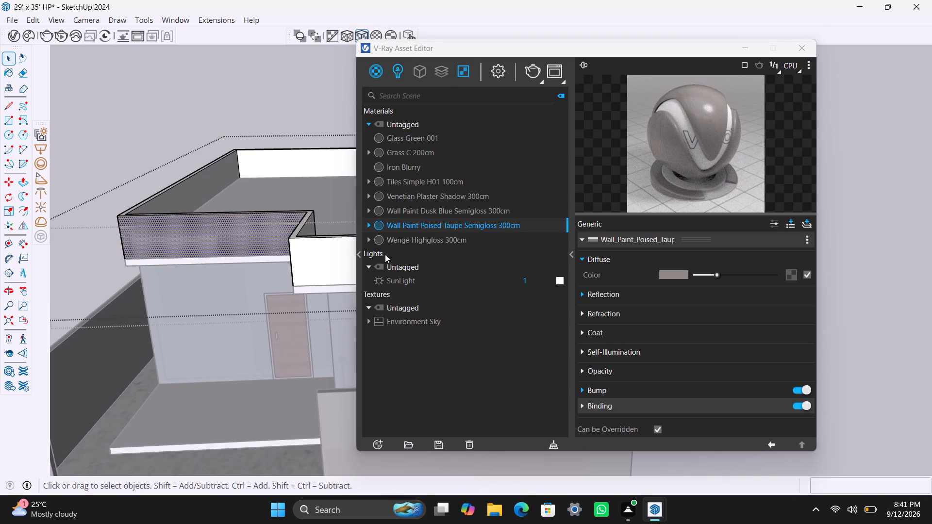
Apply the Poised Taupe wall paint to the projecting front parapet face beside it, with fitted tri-planar projection.
click(308, 262)
right_click(441, 226)
click(476, 247)
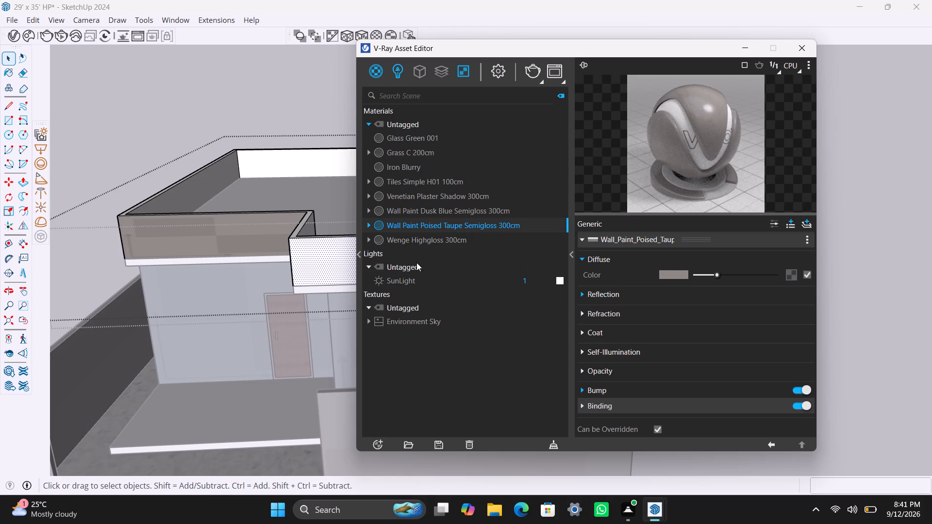
click(366, 32)
Apply the Poised Taupe wall paint to the outer side parapet face adjoining the projecting front, with fitted tri-planar projection.
scroll(311, 238, down, 4)
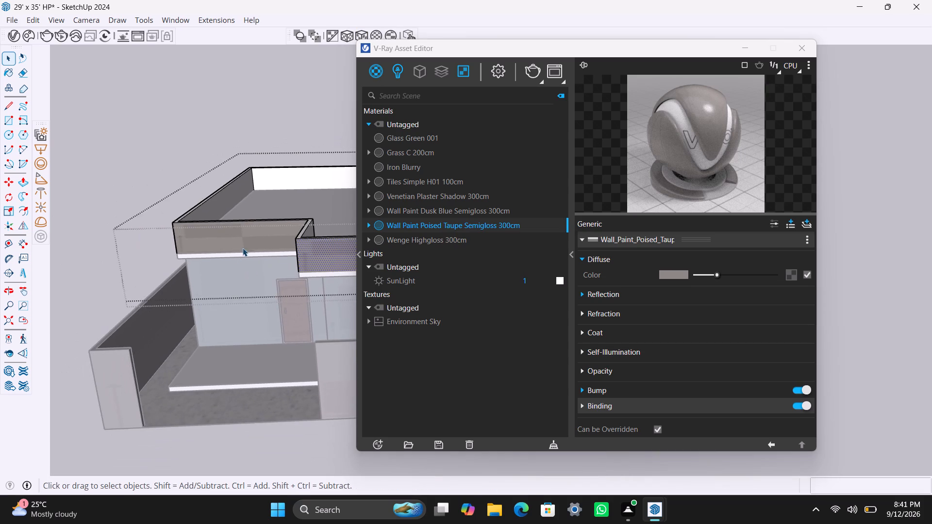
scroll(261, 230, down, 5)
shift+middle_drag(333, 261, 129, 322)
scroll(191, 308, up, 6)
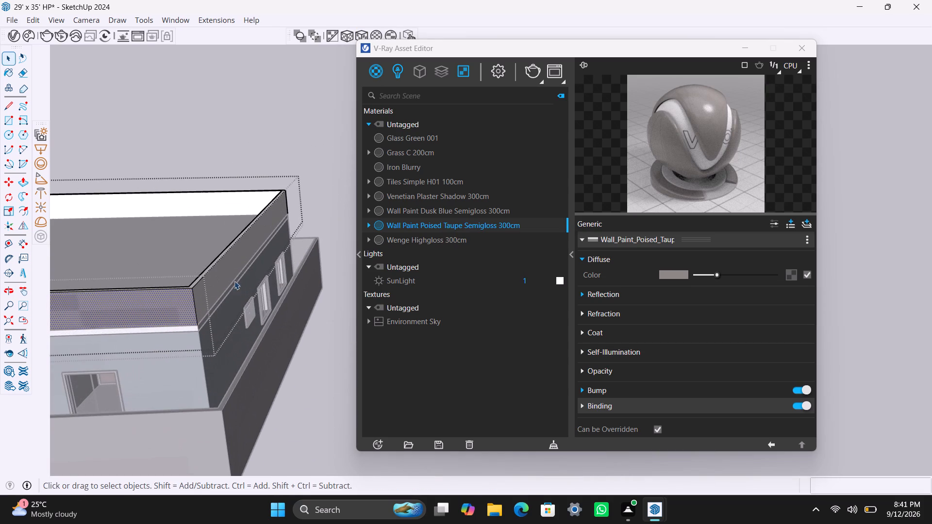
click(235, 271)
right_click(419, 229)
click(427, 248)
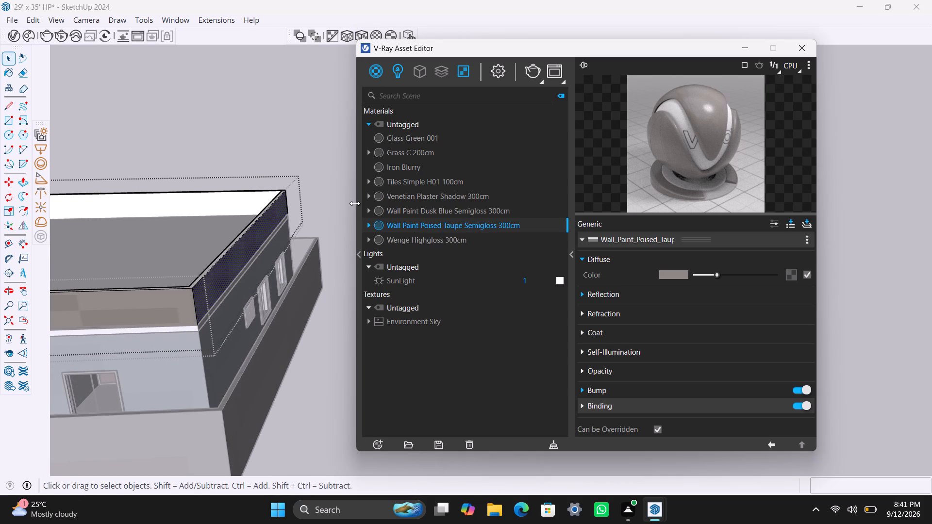
click(361, 37)
Apply the Poised Taupe wall paint to the short parapet return between the two front faces, with fitted tri-planar projection.
scroll(219, 248, down, 5)
scroll(153, 277, up, 3)
middle_drag(96, 290, 382, 230)
scroll(288, 252, down, 4)
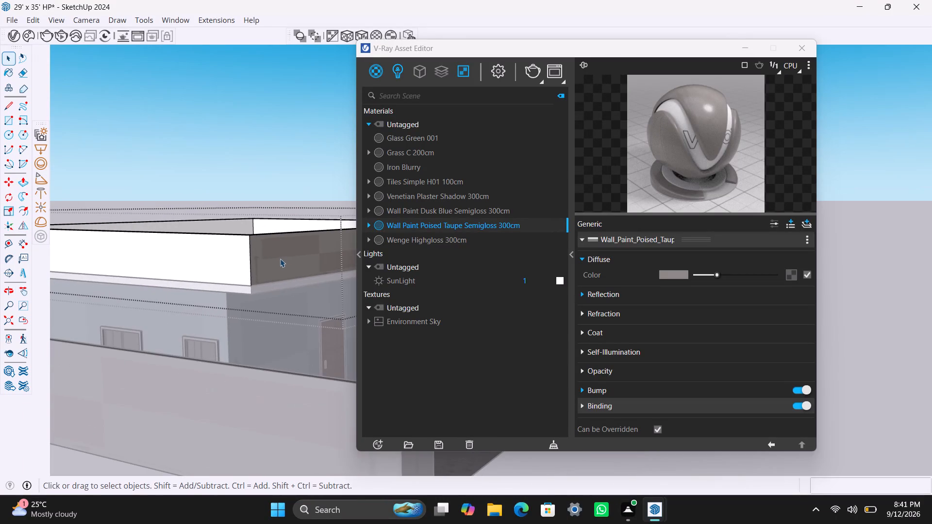
shift+middle_drag(198, 283, 64, 326)
scroll(270, 320, up, 3)
click(303, 286)
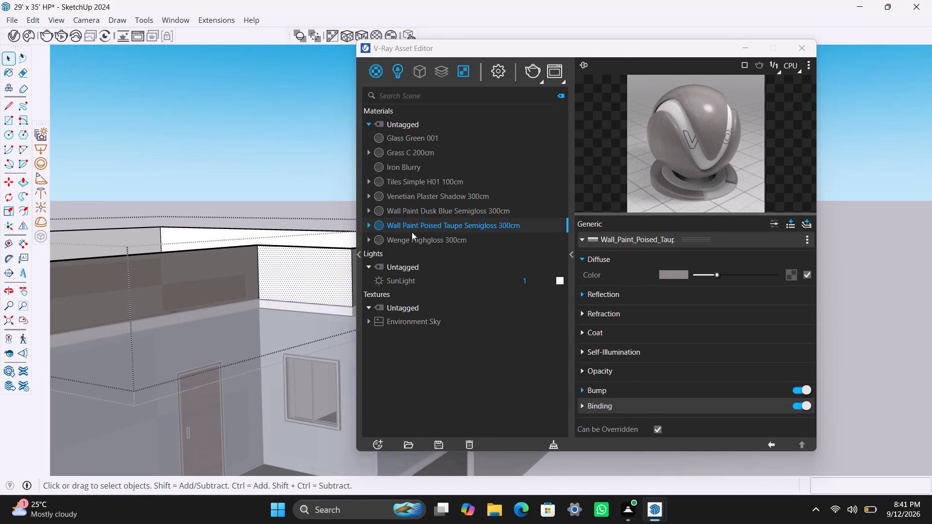
right_click(416, 225)
click(429, 248)
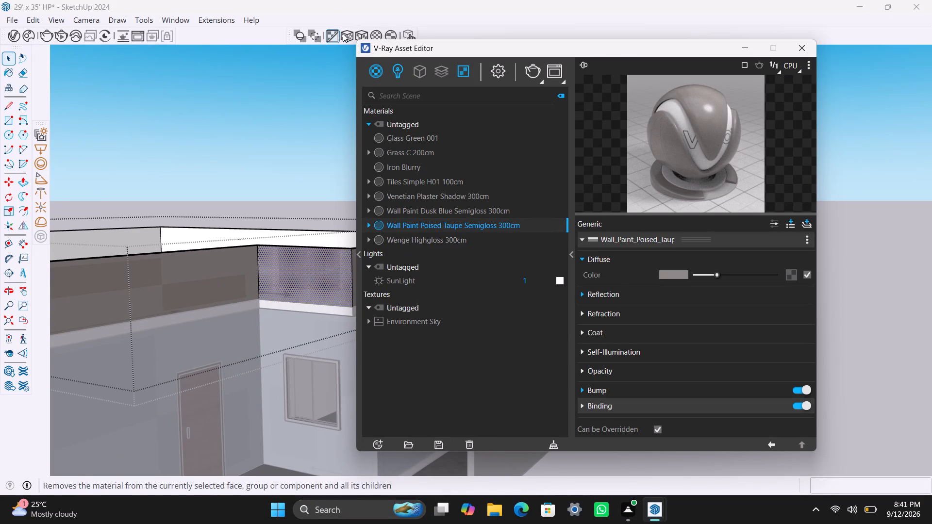
click(359, 34)
Apply the Poised Taupe wall paint to the long outer parapet face on the door side, with fitted tri-planar projection.
scroll(288, 198, down, 10)
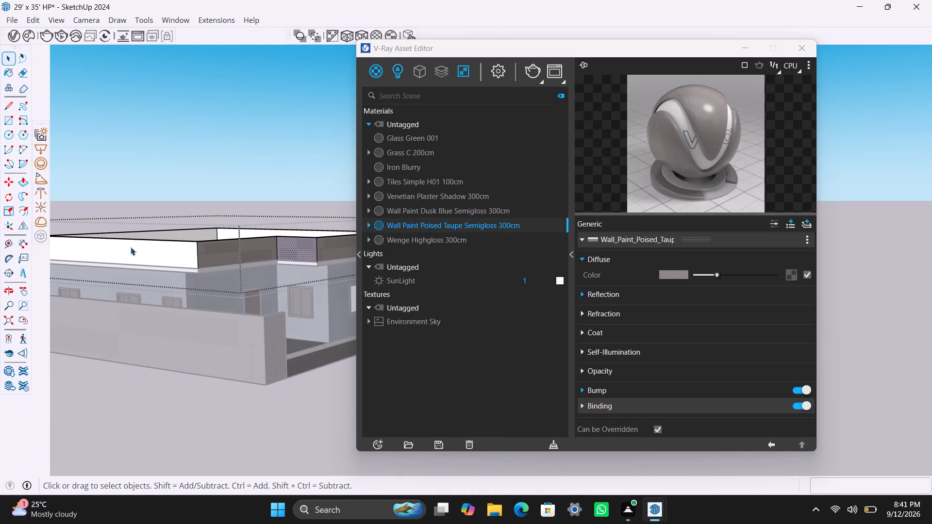
click(132, 246)
right_click(406, 229)
click(435, 250)
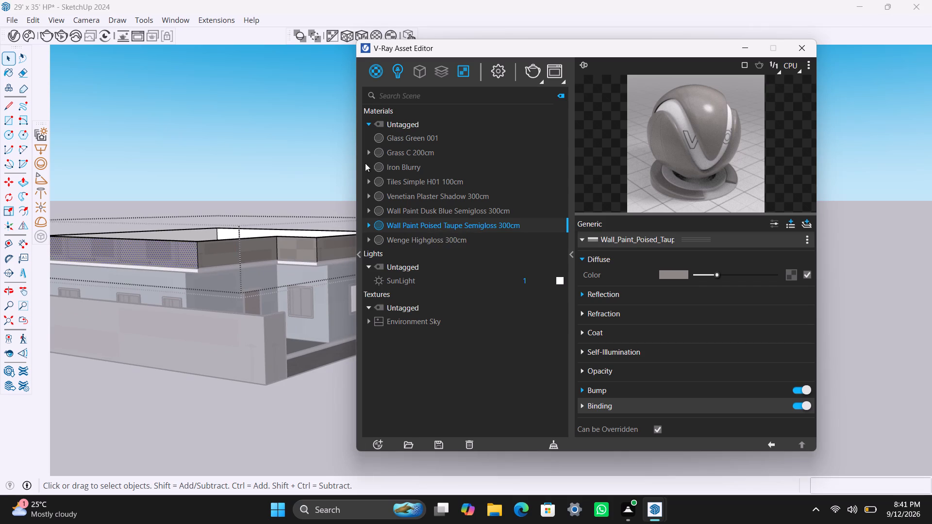
click(363, 29)
Apply the Poised Taupe wall paint to the outer rear parapet face, with fitted tri-planar projection.
scroll(281, 197, down, 10)
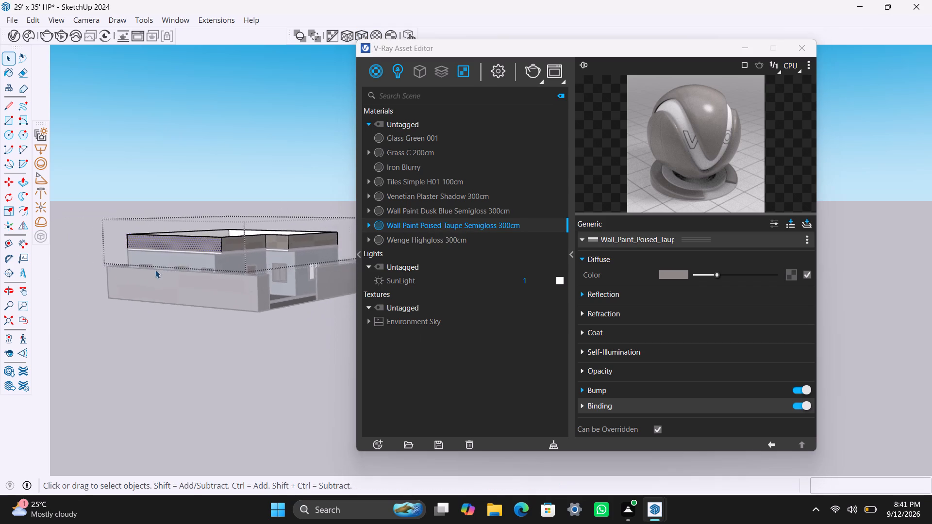
middle_drag(150, 269, 477, 292)
scroll(275, 321, up, 3)
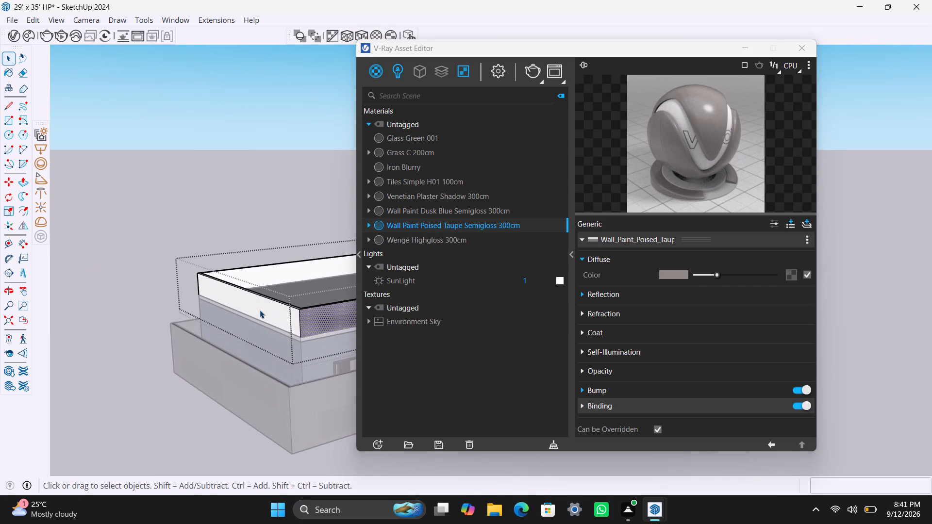
click(260, 310)
right_click(405, 225)
click(419, 247)
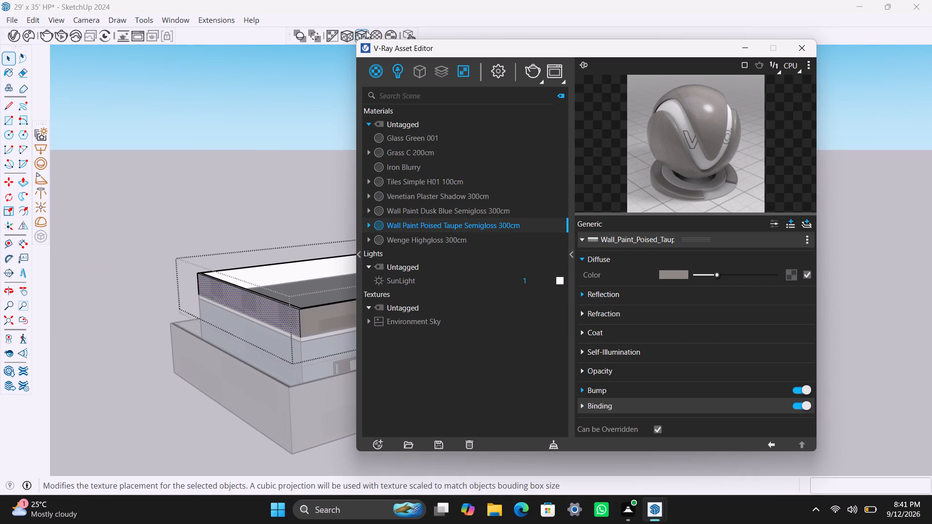
click(366, 31)
Examine the parapet from all around for faces that still lack paint, and leave the roof group.
scroll(238, 232, down, 10)
middle_drag(256, 287, 135, 325)
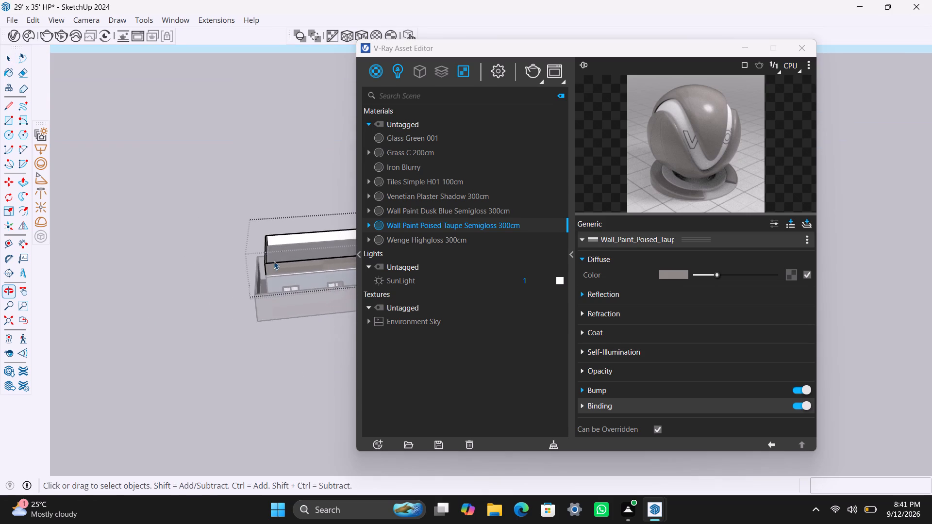
scroll(282, 257, up, 4)
middle_drag(302, 268, 190, 342)
scroll(247, 302, up, 4)
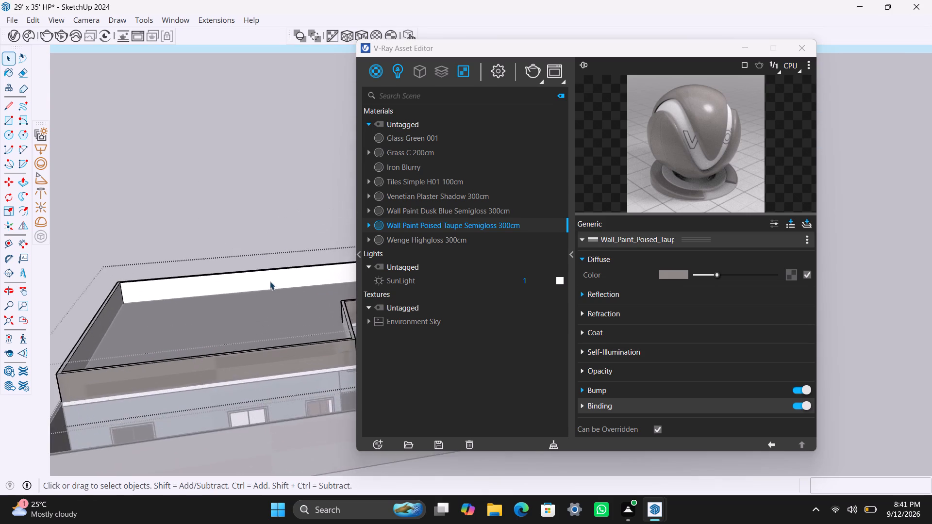
scroll(270, 281, up, 2)
scroll(235, 305, down, 13)
middle_drag(290, 297, 13, 336)
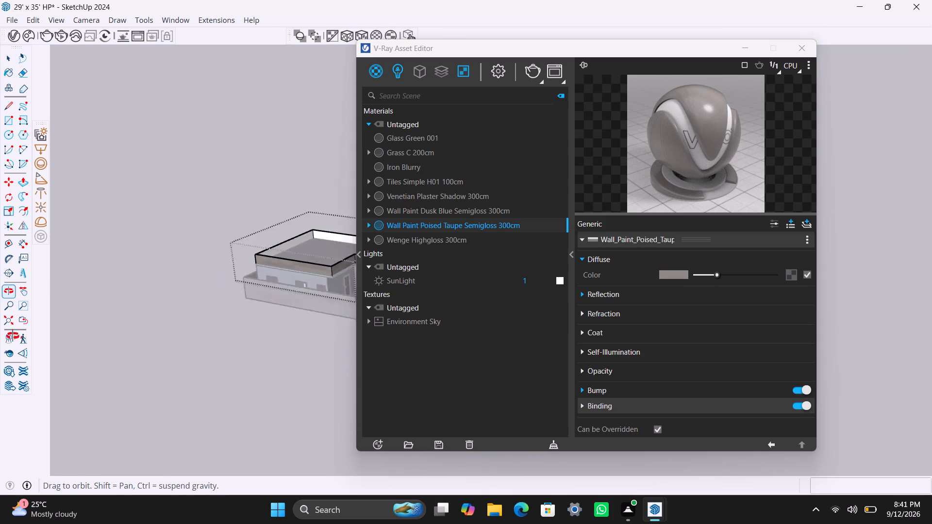
middle_drag(13, 336, 25, 325)
scroll(336, 266, up, 7)
middle_drag(363, 277, 219, 339)
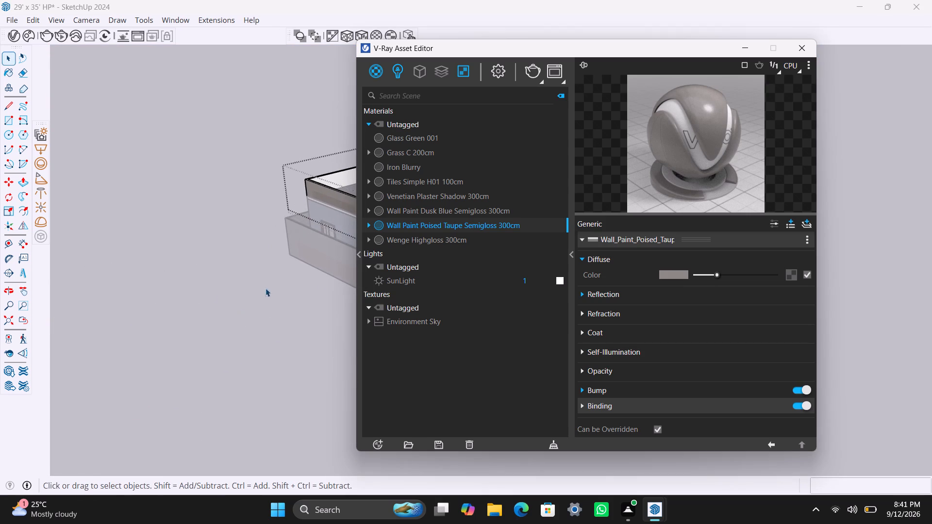
scroll(273, 279, down, 6)
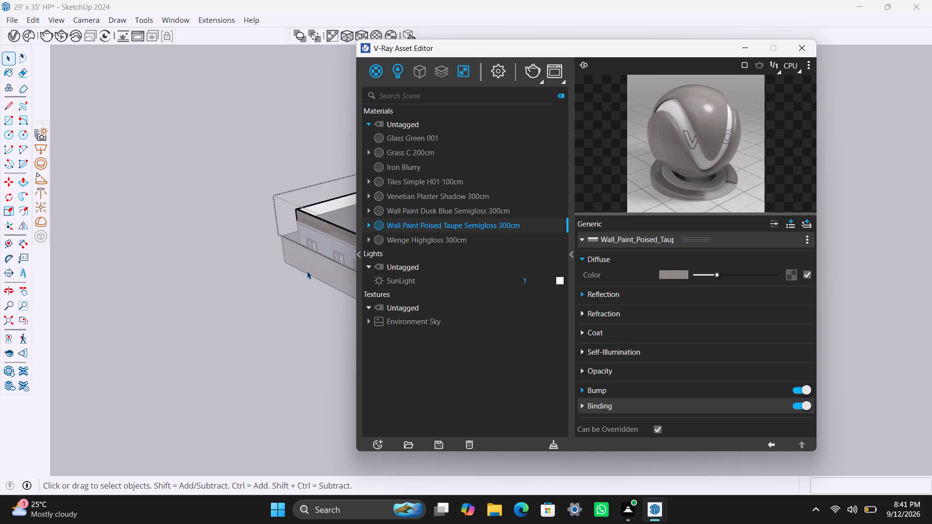
scroll(310, 271, down, 5)
middle_drag(284, 365, 112, 399)
scroll(238, 358, up, 4)
triple_click(339, 247)
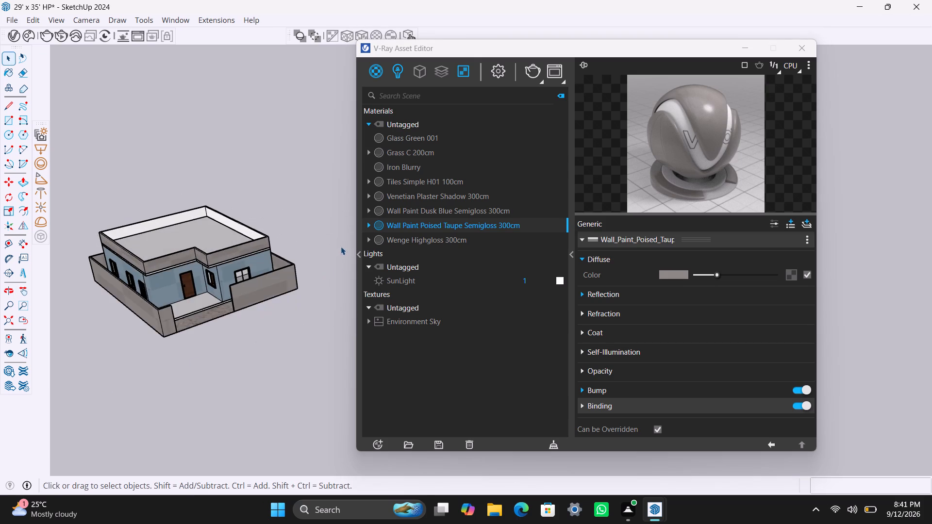
click(341, 246)
Reopen the roof group and apply the Poised Taupe wall paint to the inner rear parapet face, with fitted tri-planar projection.
scroll(216, 308, up, 4)
middle_drag(247, 295, 98, 297)
scroll(220, 145, up, 3)
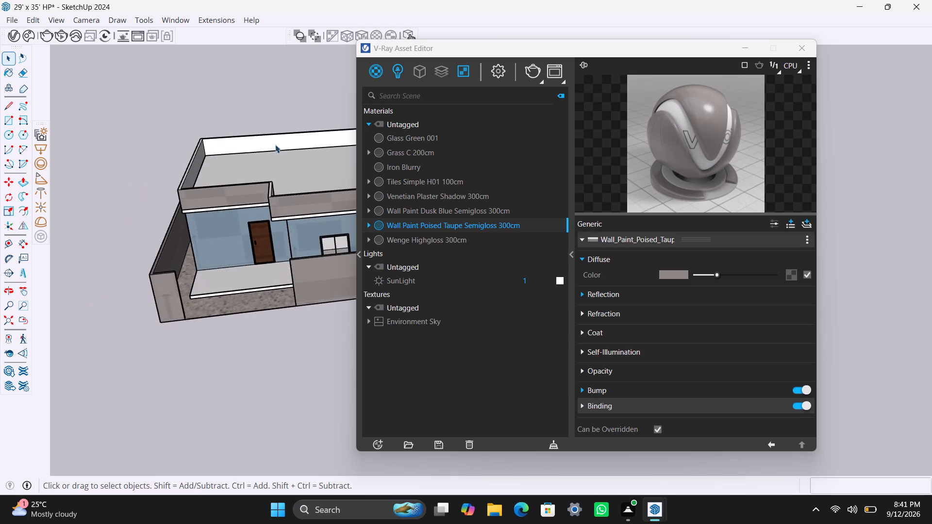
middle_drag(280, 161, 288, 224)
scroll(274, 196, up, 4)
click(275, 194)
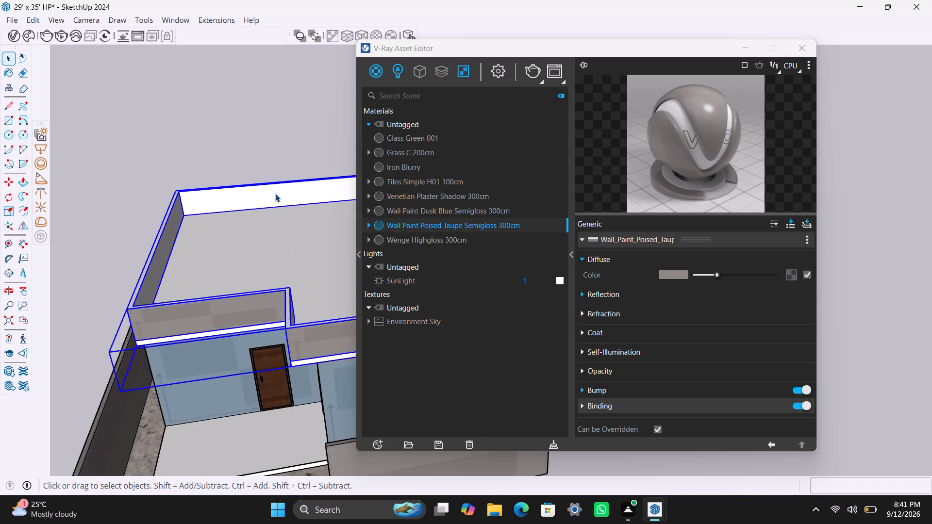
triple_click(275, 194)
scroll(275, 194, up, 2)
click(275, 195)
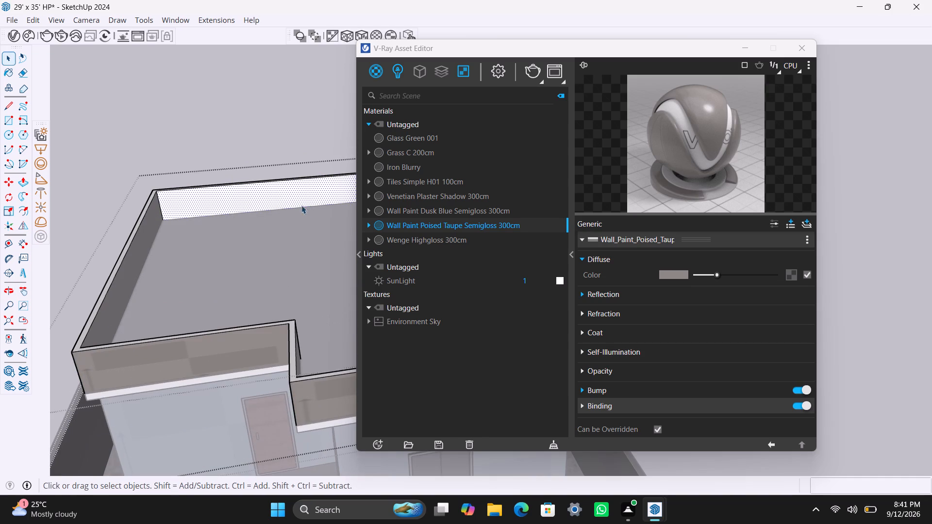
right_click(399, 229)
click(423, 248)
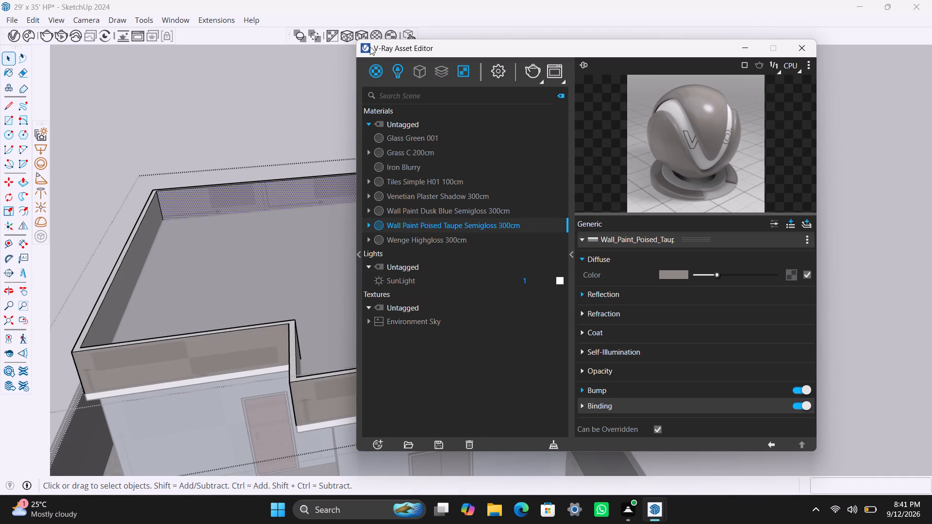
click(361, 37)
Apply the Poised Taupe wall paint to the inner parapet face along the door-side long wall, with fitted tri-planar projection.
scroll(148, 237, up, 2)
click(148, 237)
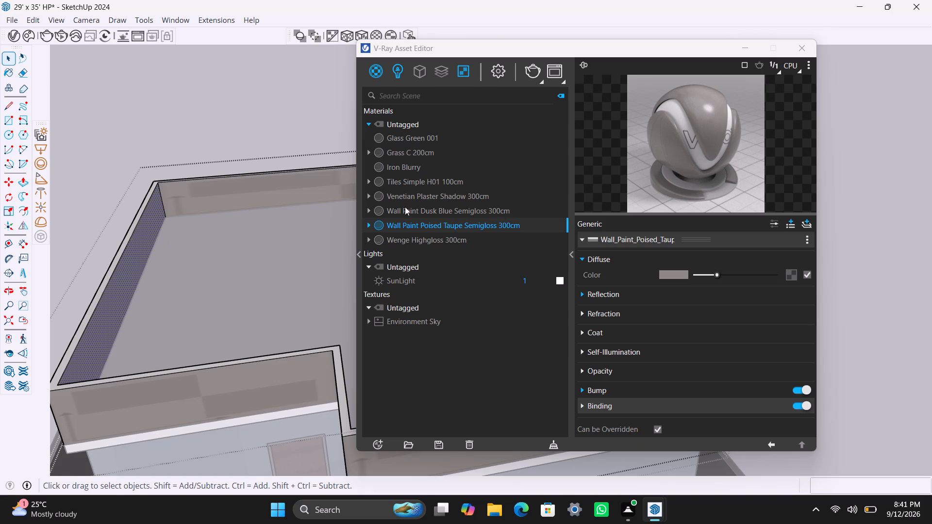
right_click(457, 223)
click(478, 250)
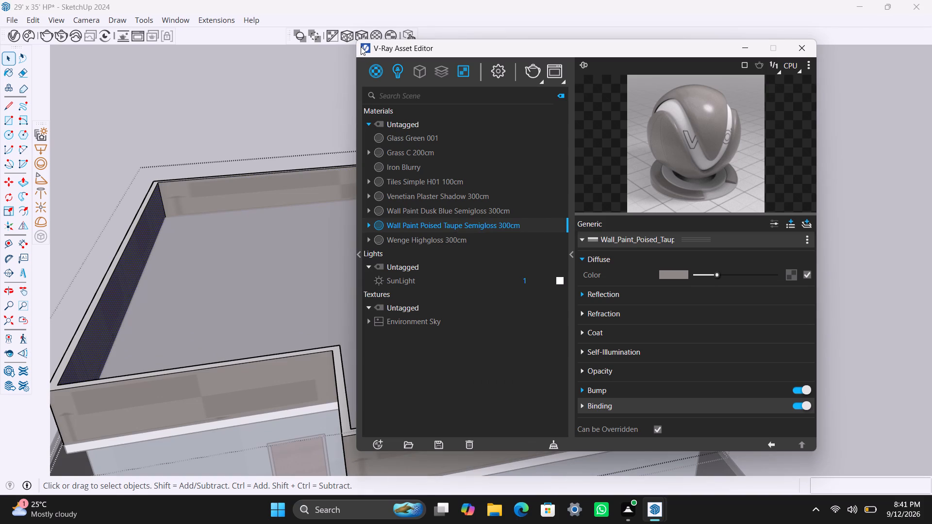
click(364, 36)
Apply the Wall Paint Poised Taupe Semigloss material to the parapet's top face.
scroll(116, 241, up, 7)
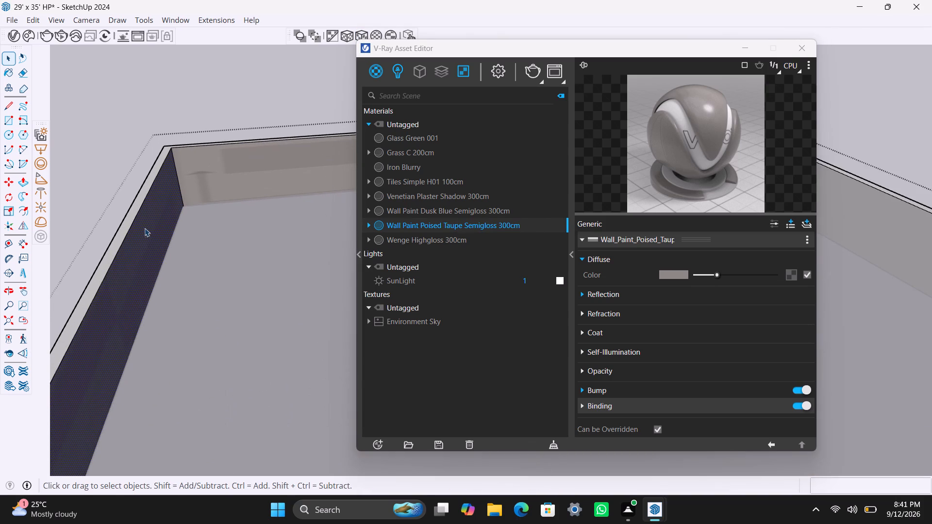
scroll(139, 215, up, 2)
click(139, 203)
right_drag(433, 223, 437, 232)
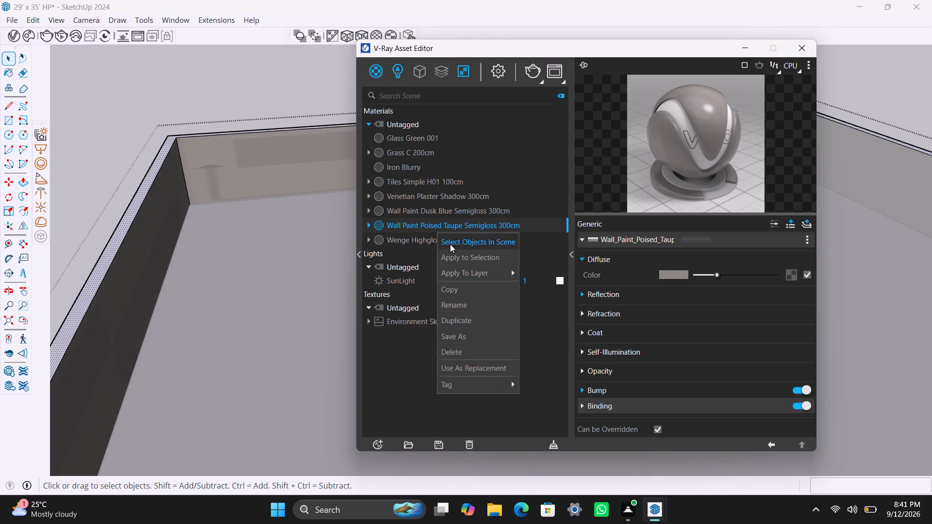
click(450, 260)
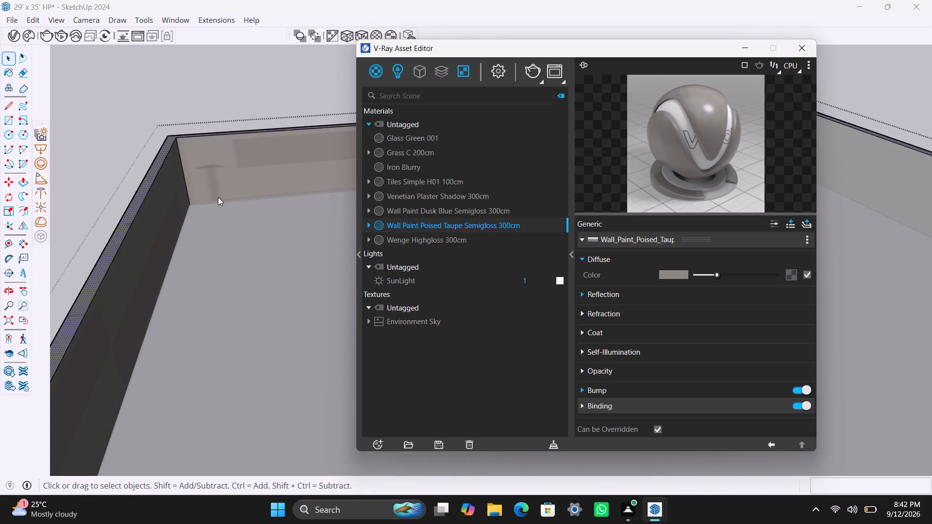
Apply the Poised Taupe wall paint to the inner parapet face along the long wall opposite the door side, with fitted tri-planar projection.
scroll(217, 242, down, 10)
scroll(201, 300, down, 4)
middle_drag(207, 298, 95, 249)
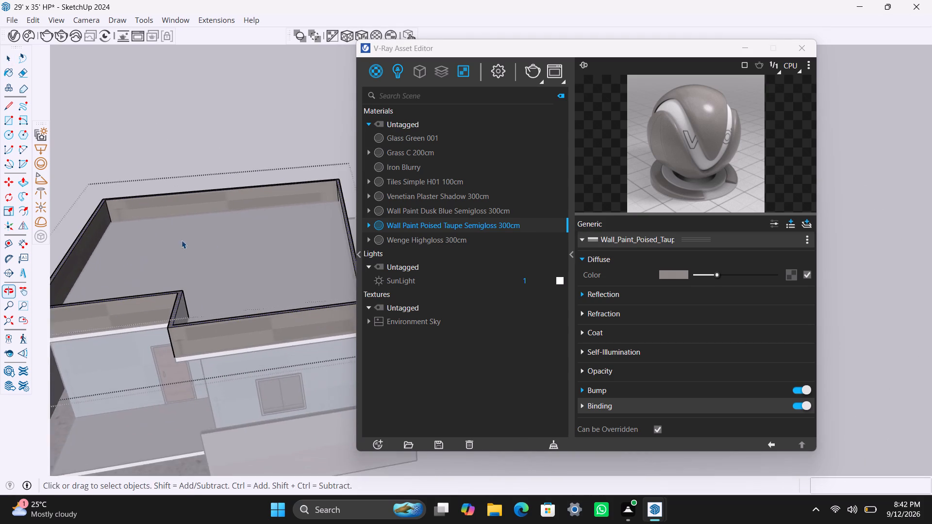
scroll(261, 251, up, 1)
middle_drag(239, 300, 348, 247)
scroll(316, 203, up, 3)
click(319, 215)
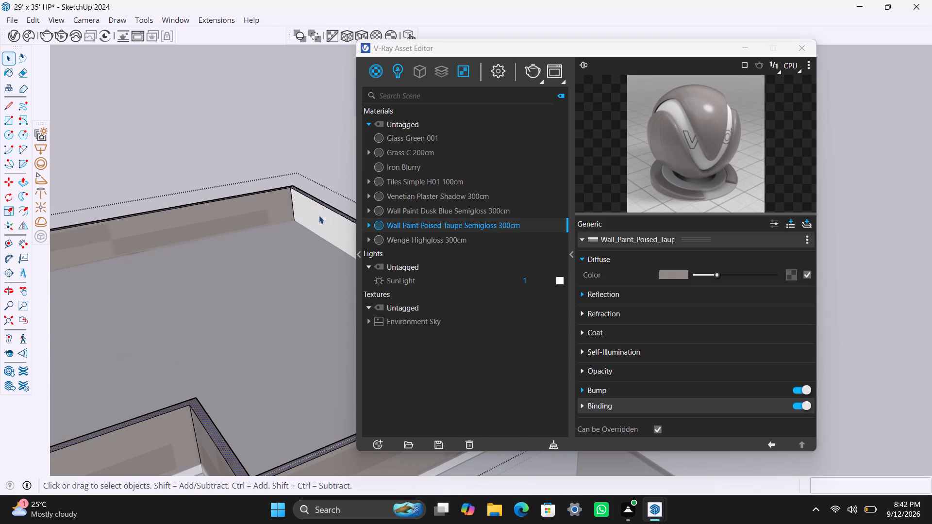
right_click(419, 228)
click(460, 249)
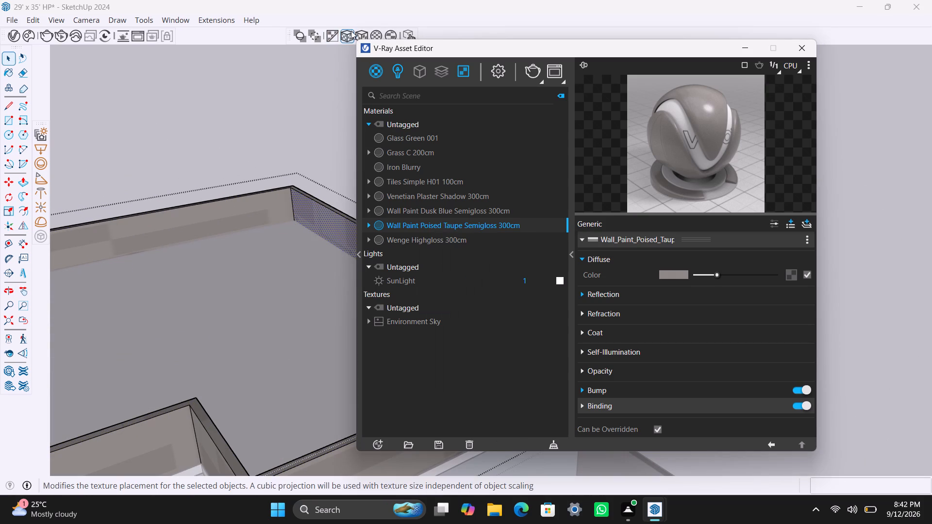
click(357, 31)
Apply the Poised Taupe wall paint to the inner parapet face of the projecting front section.
scroll(271, 235, down, 16)
middle_drag(150, 232, 178, 254)
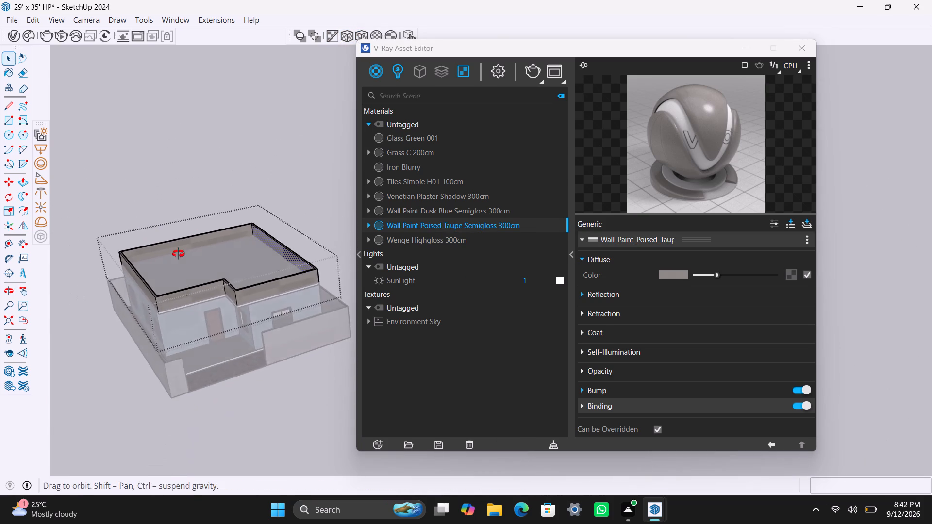
middle_drag(178, 254, 349, 292)
scroll(230, 310, up, 3)
middle_drag(230, 319, 196, 152)
scroll(194, 182, up, 3)
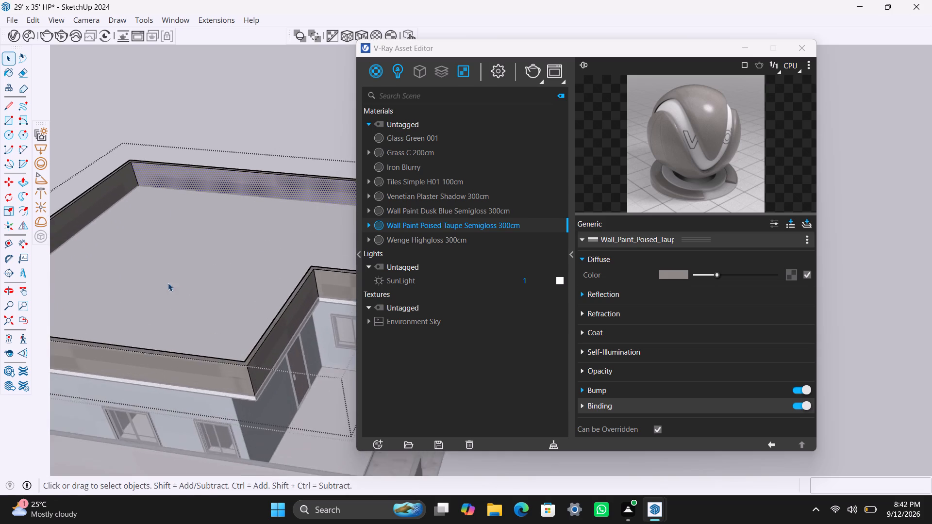
middle_drag(176, 287, 230, 303)
scroll(180, 254, down, 12)
middle_drag(154, 279, 268, 285)
scroll(240, 328, up, 3)
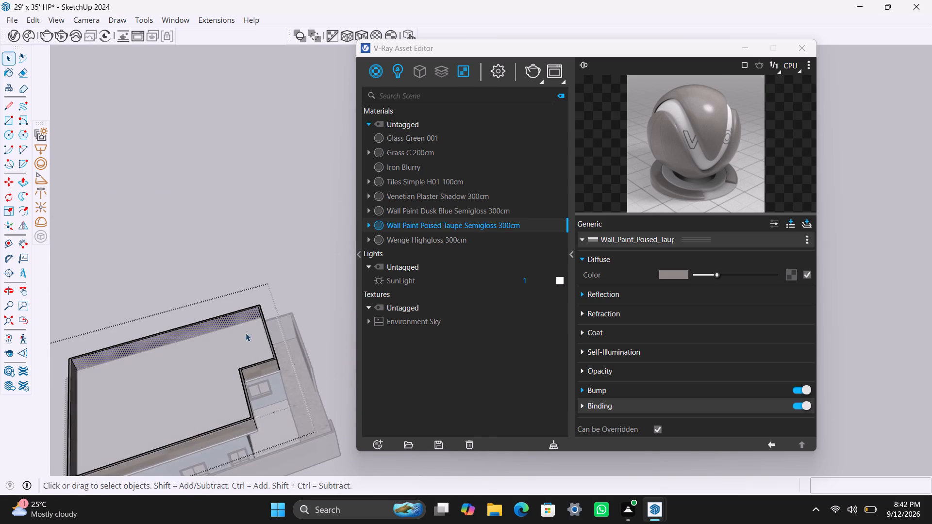
middle_drag(249, 360, 333, 312)
scroll(280, 376, up, 6)
click(285, 363)
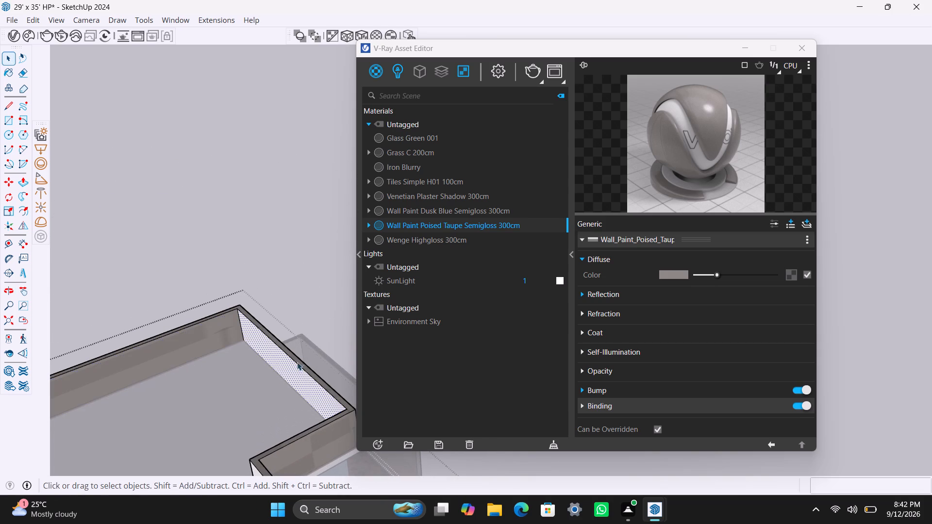
right_click(402, 226)
click(416, 258)
Apply the Poised Taupe wall paint to the inner parapet face of the recessed front section, with fitted tri-planar projection.
scroll(212, 311, down, 4)
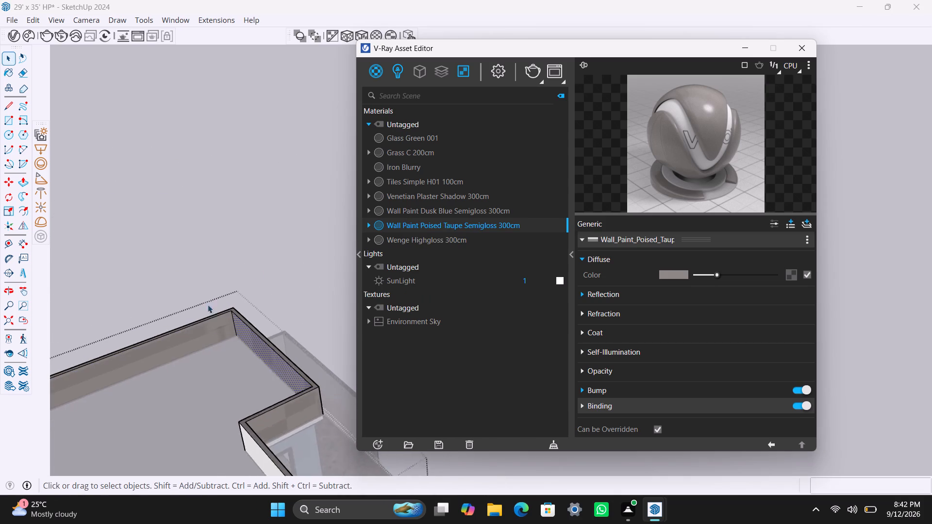
scroll(208, 305, down, 6)
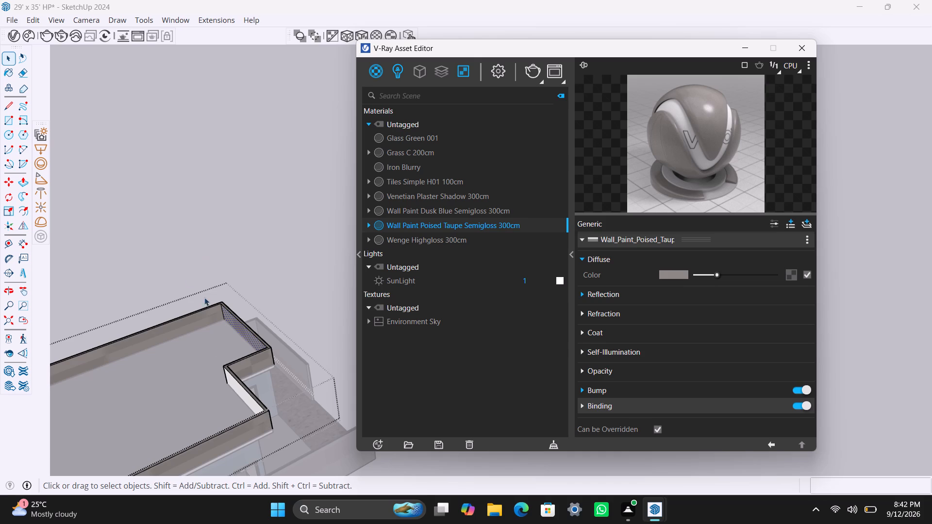
scroll(214, 360, down, 9)
scroll(220, 392, up, 13)
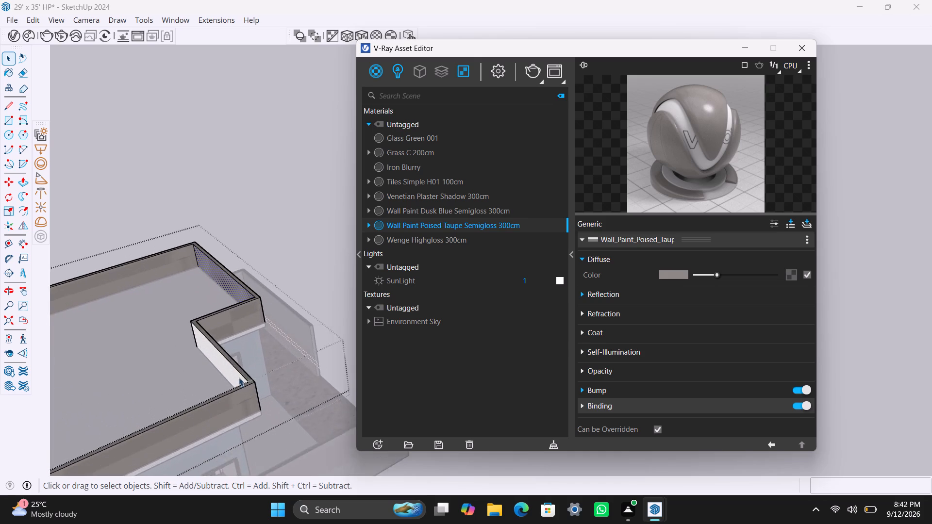
scroll(239, 377, up, 2)
click(231, 376)
right_click(420, 223)
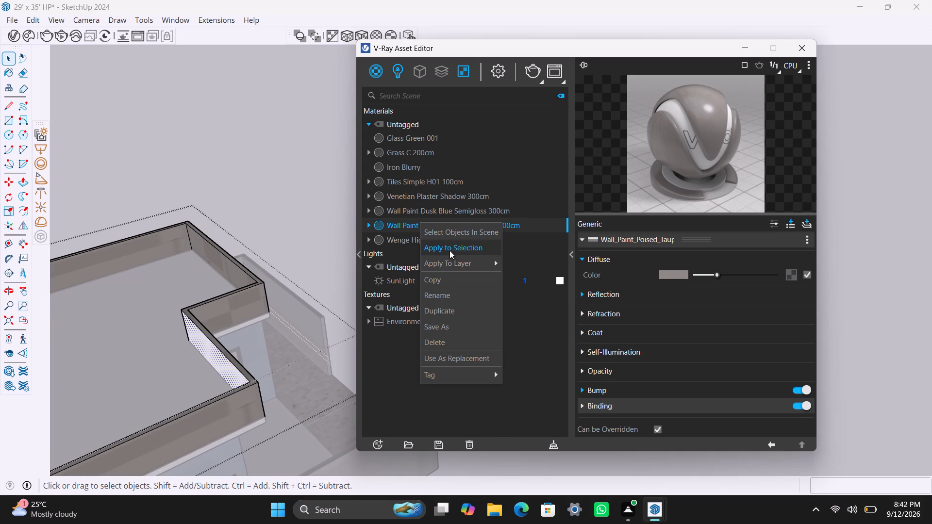
drag(449, 250, 446, 256)
scroll(142, 345, down, 2)
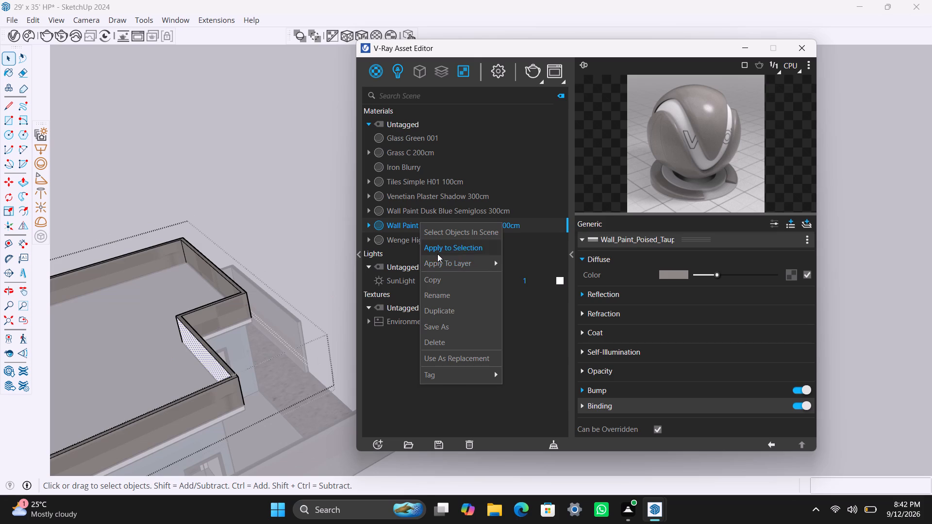
click(437, 254)
click(366, 33)
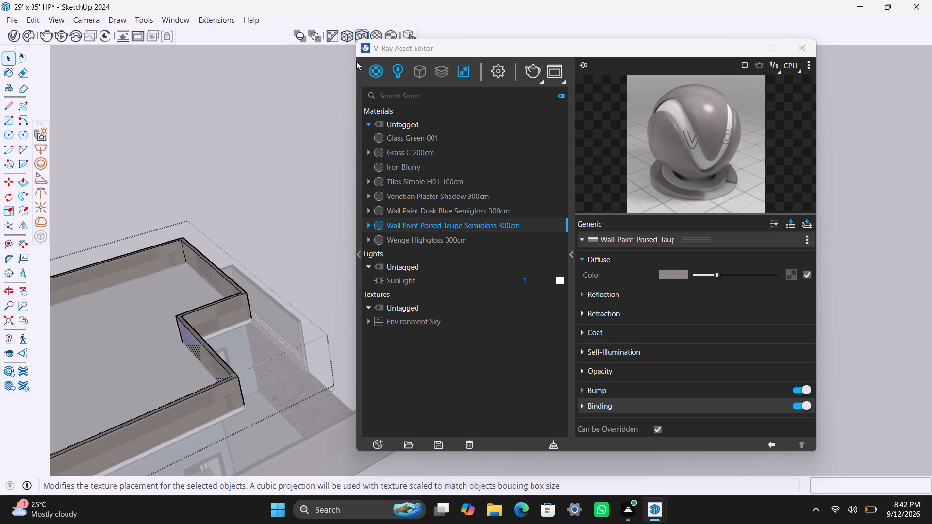
Apply the Poised Taupe wall paint to the inner parapet face of the short front return, with fitted tri-planar projection, and leave the roof group.
scroll(221, 294, down, 9)
middle_drag(106, 341, 372, 309)
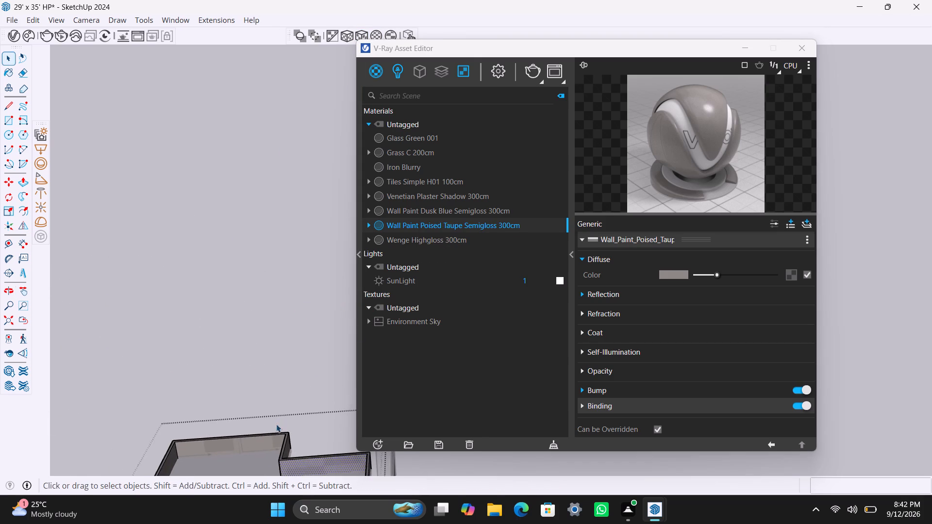
scroll(276, 424, up, 2)
middle_drag(299, 423, 300, 280)
scroll(277, 295, up, 3)
middle_drag(239, 379, 349, 351)
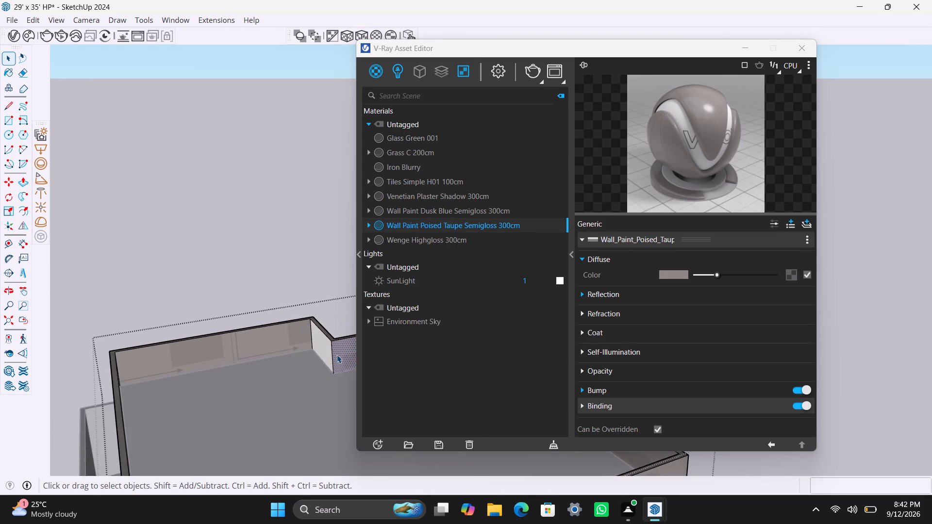
scroll(310, 344, up, 2)
click(318, 338)
right_click(424, 224)
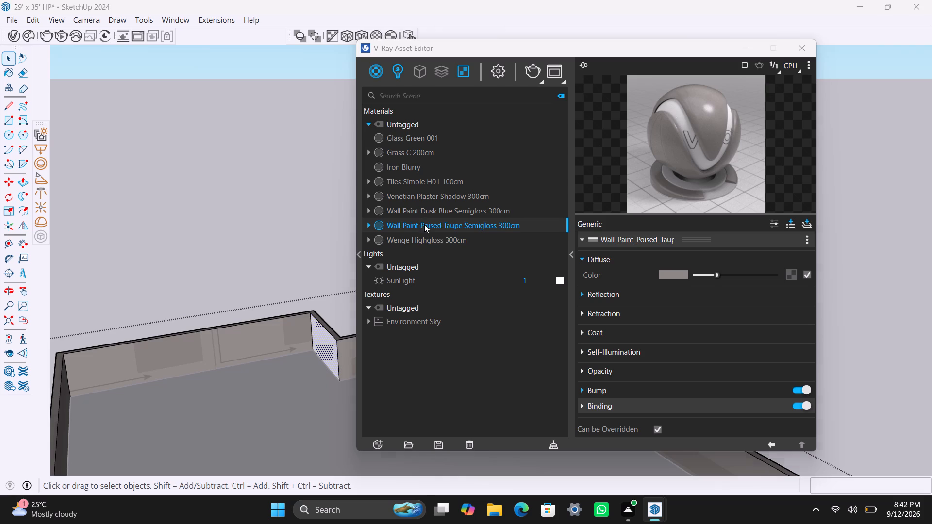
click(448, 243)
click(357, 35)
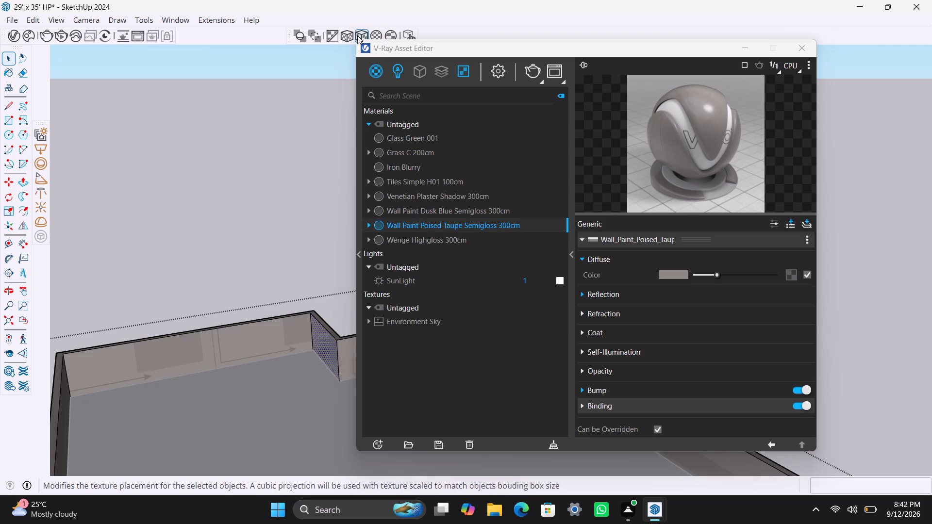
scroll(168, 259, down, 17)
click(278, 212)
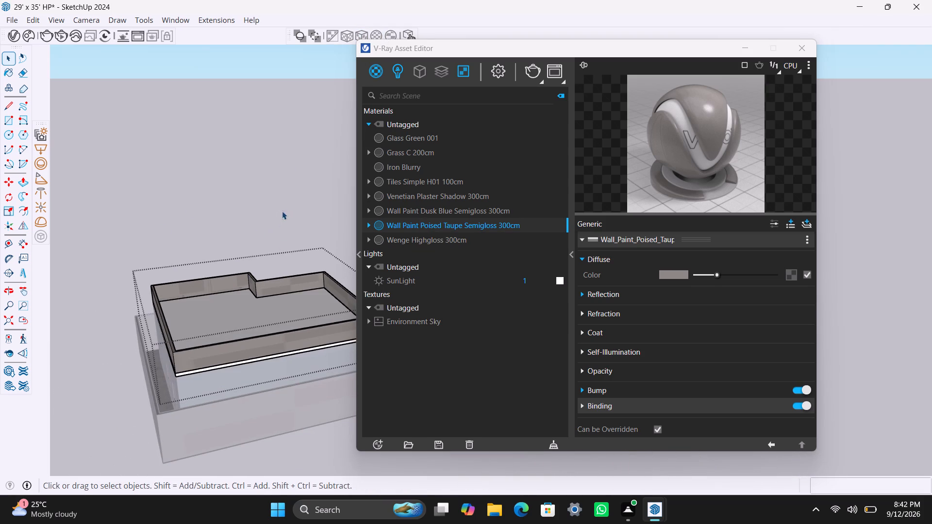
double_click(282, 211)
click(285, 208)
Reopen the roof group, apply Venetian Plaster Shadow 300cm to the slab-edge band below the parapet, and leave the group.
scroll(259, 321, down, 5)
middle_drag(277, 385, 172, 419)
scroll(317, 312, up, 5)
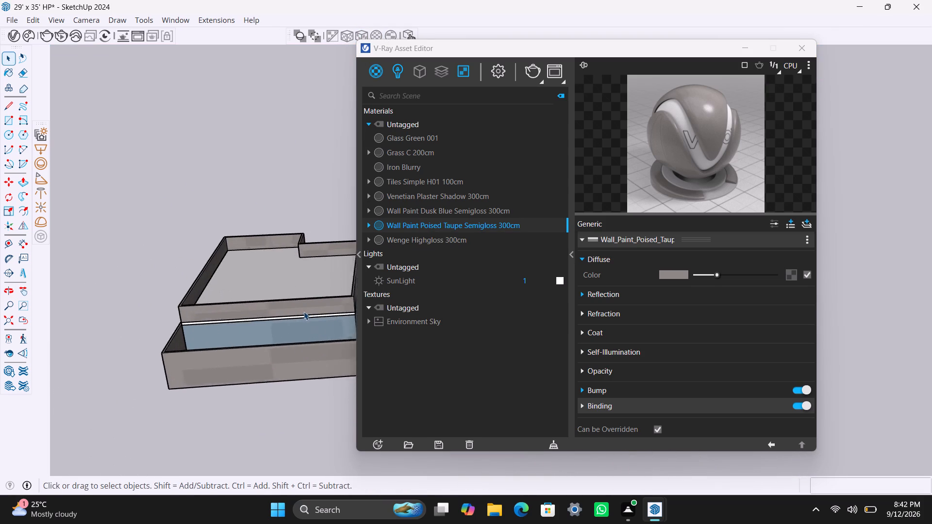
scroll(304, 311, up, 15)
click(327, 317)
triple_click(326, 319)
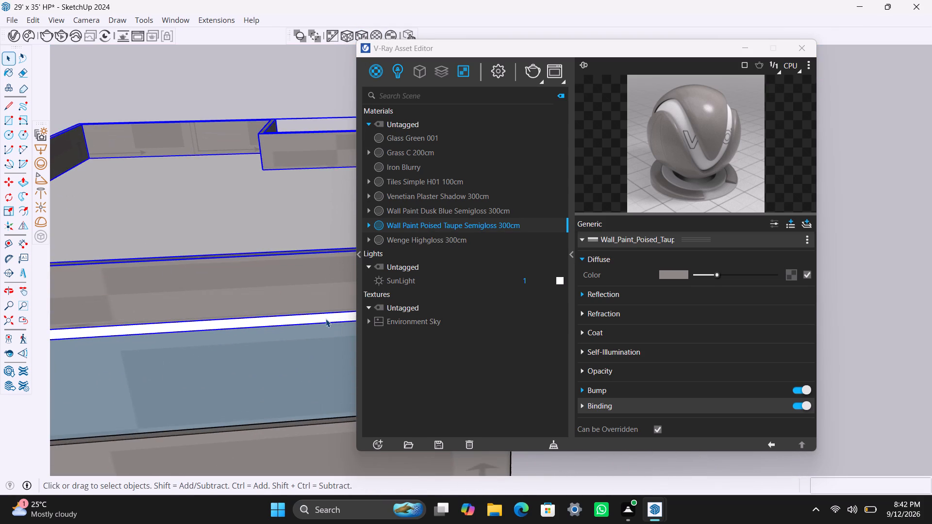
scroll(326, 319, up, 3)
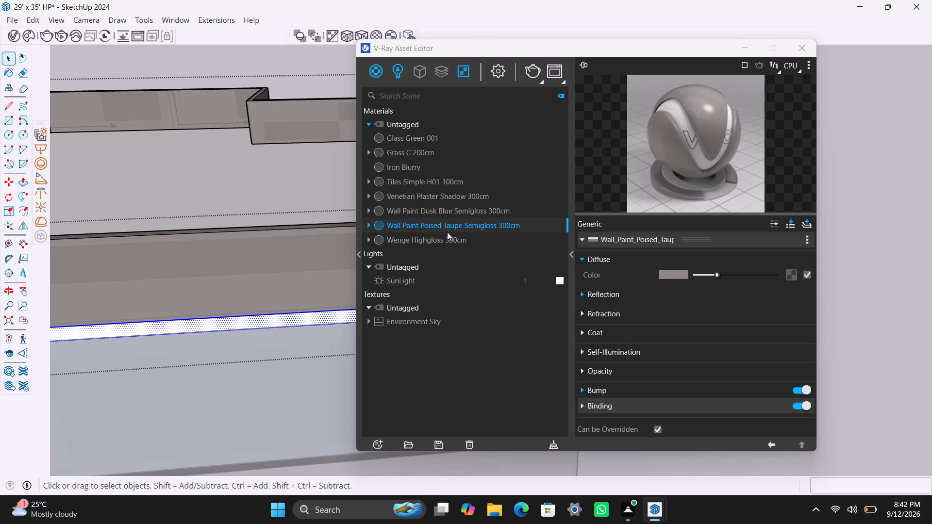
click(417, 198)
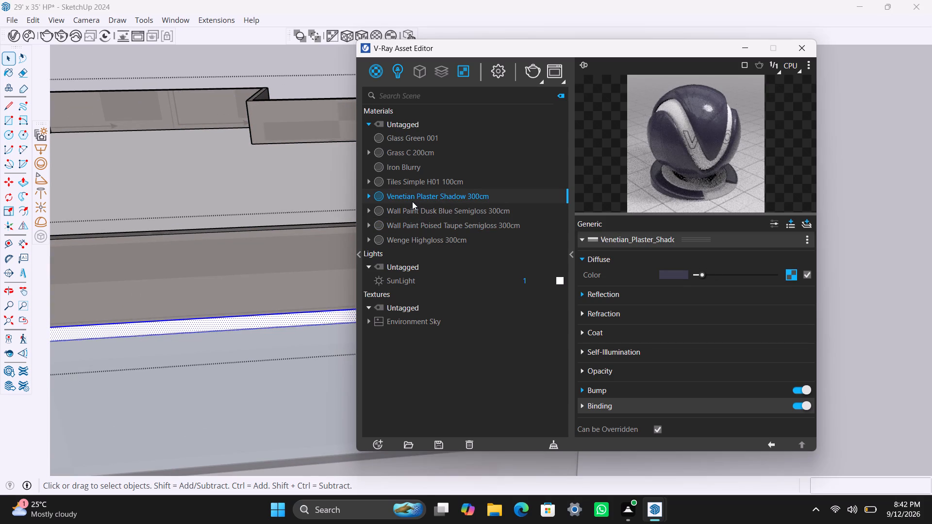
click(416, 208)
click(421, 229)
click(429, 182)
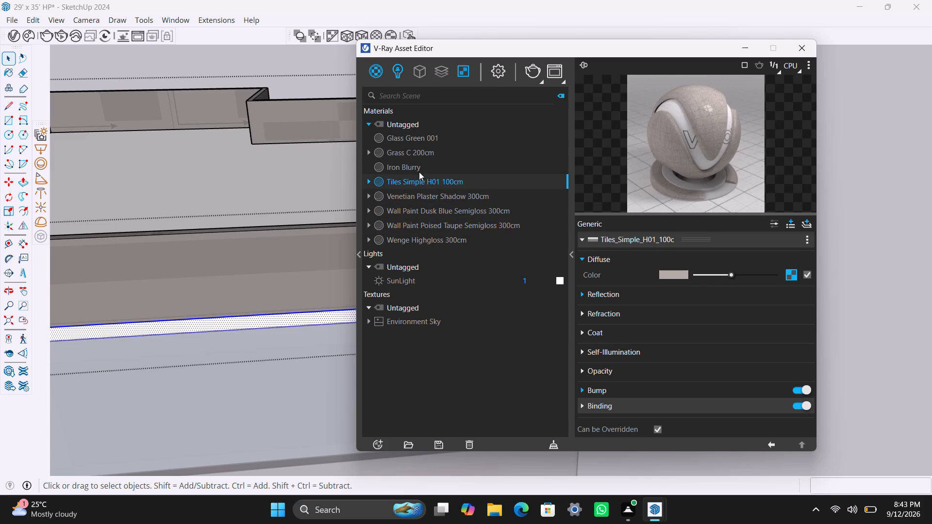
click(416, 164)
click(416, 152)
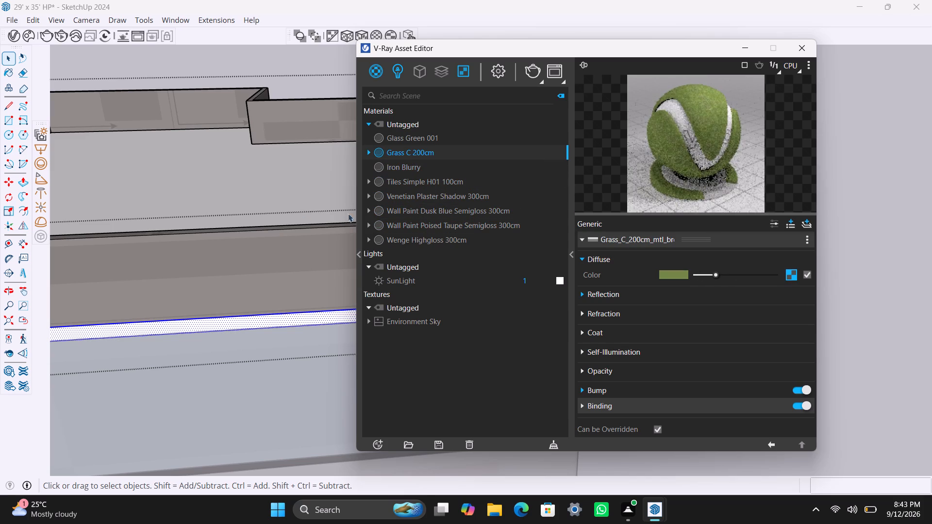
scroll(234, 278, down, 11)
click(402, 226)
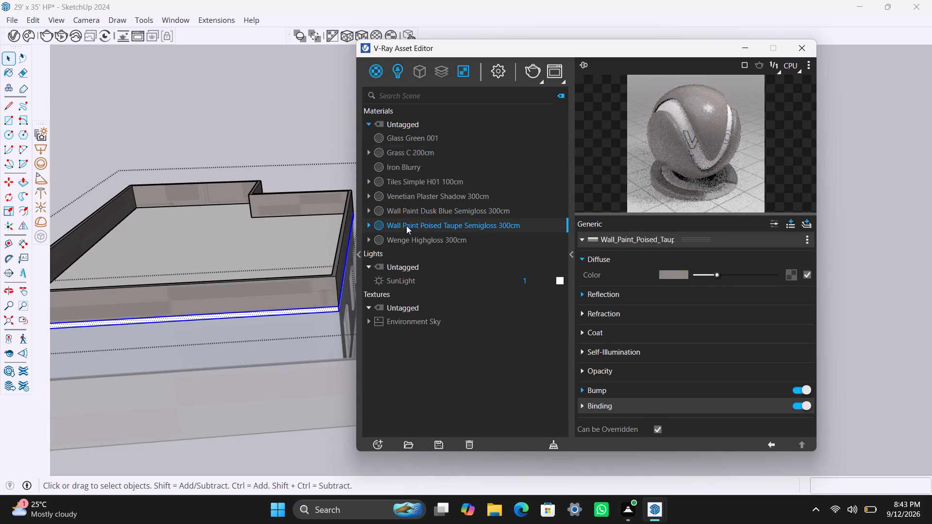
click(421, 209)
click(421, 192)
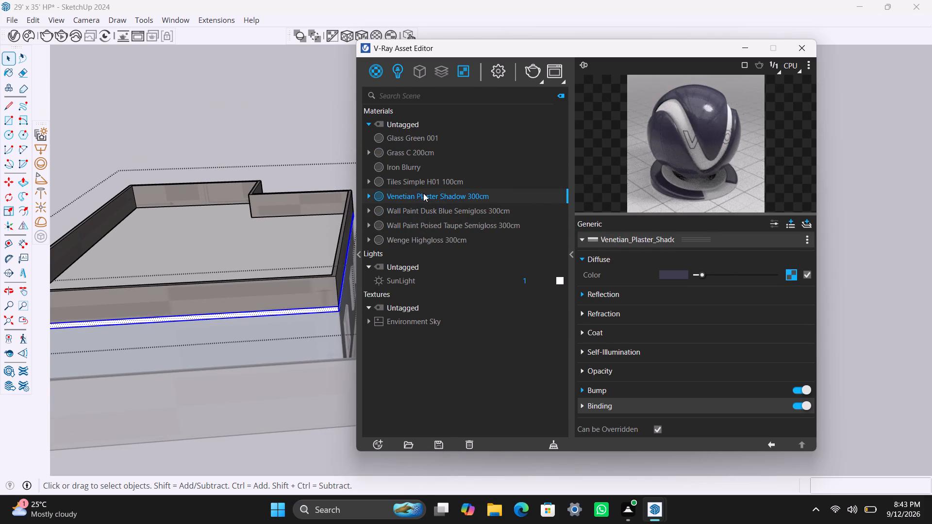
right_click(423, 193)
click(448, 217)
click(302, 168)
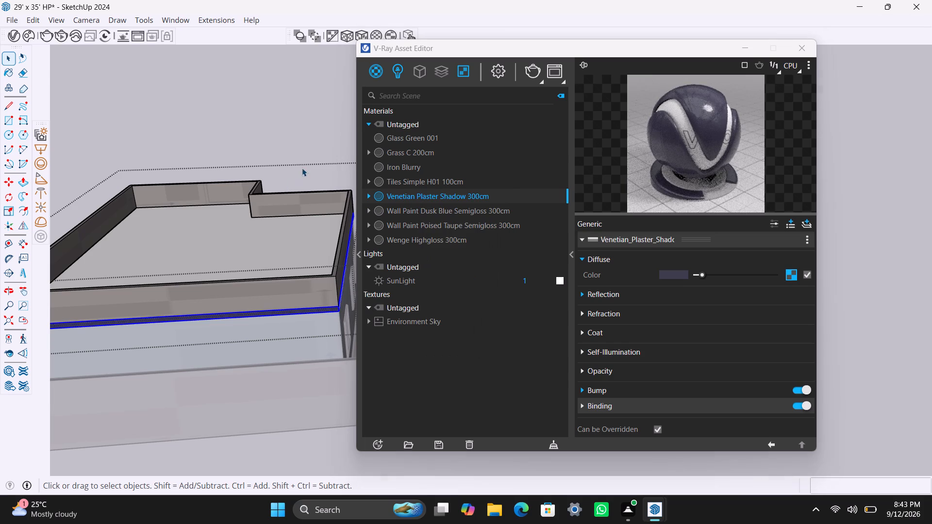
key(space)
click(300, 120)
Examine the house from all sides for surfaces that still lack a material.
scroll(275, 318, down, 11)
middle_drag(279, 374, 19, 369)
scroll(244, 280, down, 5)
shift+middle_drag(288, 307, 68, 385)
scroll(179, 361, up, 4)
middle_drag(254, 362, 152, 385)
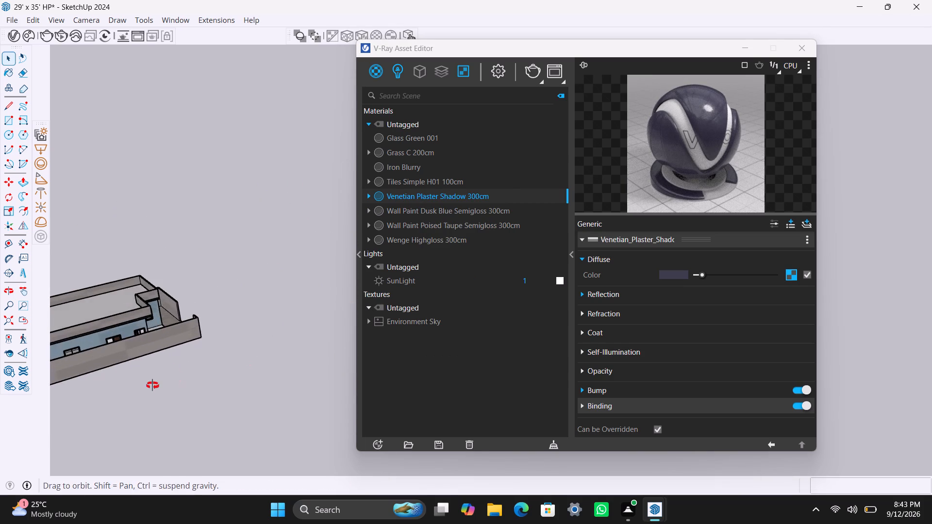
middle_drag(152, 385, 43, 368)
scroll(213, 266, up, 4)
middle_drag(298, 262, 67, 284)
scroll(323, 259, down, 5)
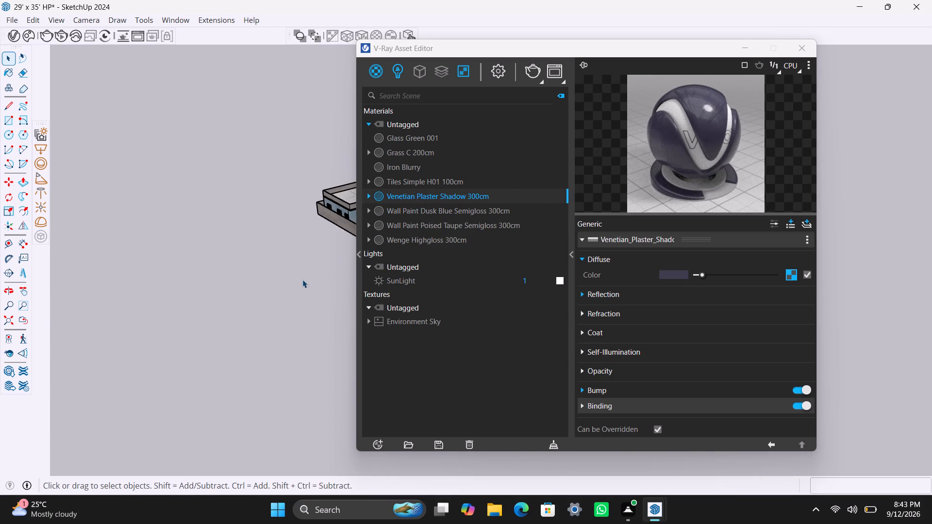
shift+middle_drag(293, 298, 150, 353)
scroll(200, 306, up, 3)
middle_drag(214, 246, 98, 197)
scroll(99, 198, up, 1)
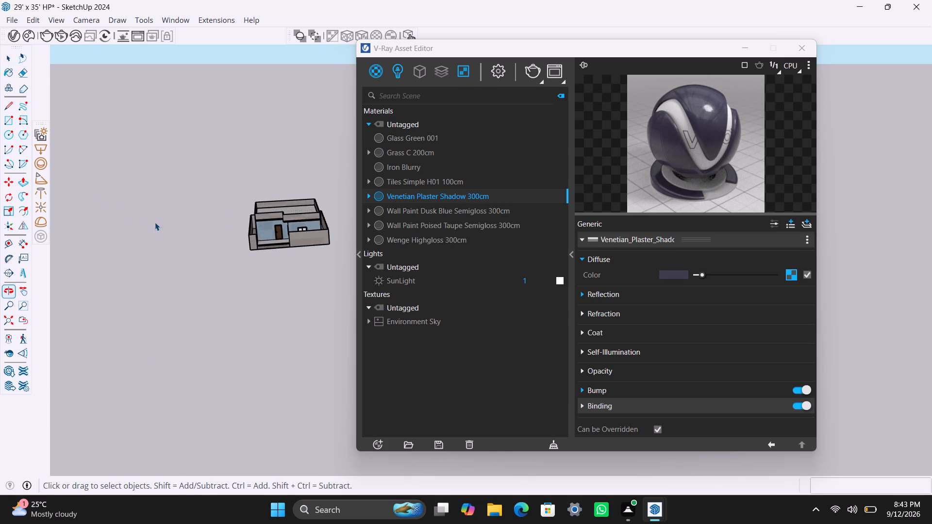
scroll(316, 226, up, 10)
middle_drag(270, 287, 200, 291)
scroll(273, 221, up, 3)
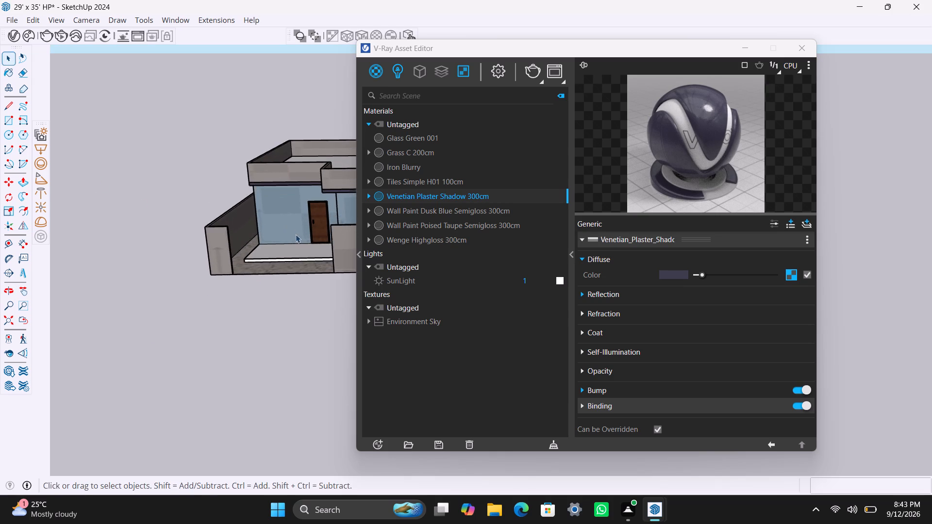
Select the white front porch slab and import Marble Emperador Dark 150cm from the Stone materials in Chaos Cosmos.
middle_drag(292, 234, 304, 297)
scroll(296, 322, up, 6)
scroll(314, 287, down, 6)
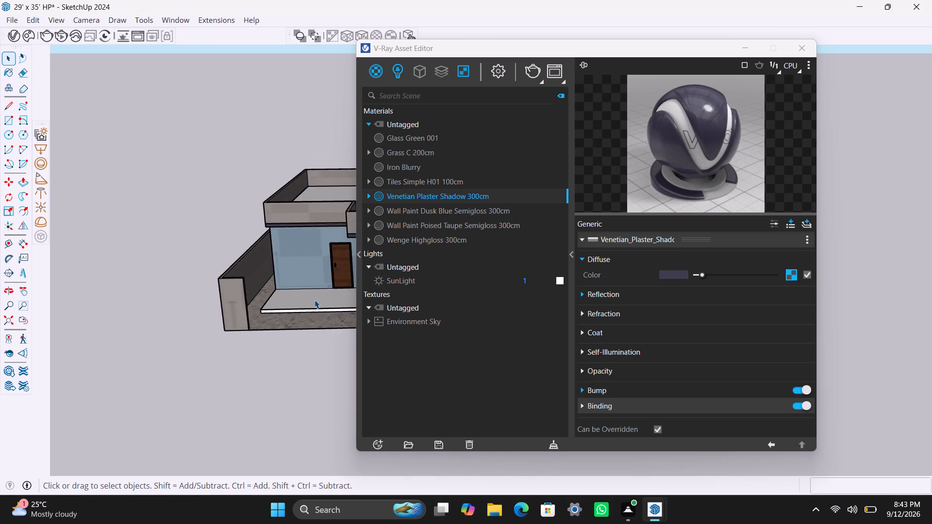
scroll(315, 300, down, 2)
middle_drag(315, 296, 316, 328)
scroll(305, 309, up, 7)
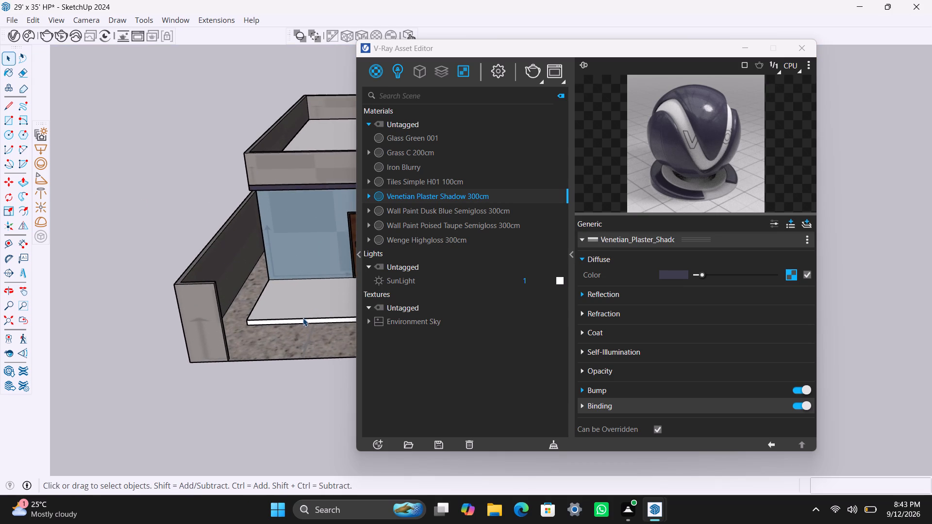
middle_drag(303, 317, 303, 310)
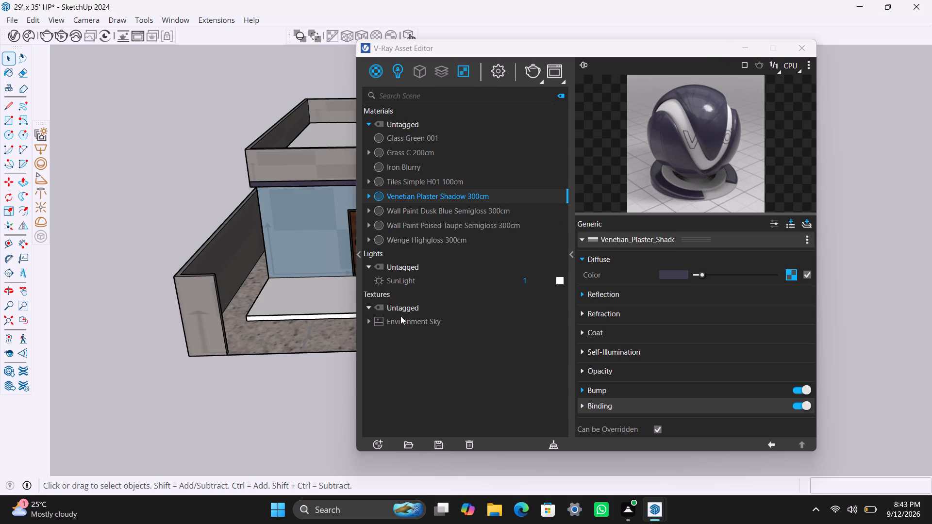
scroll(305, 314, up, 2)
click(291, 310)
click(287, 306)
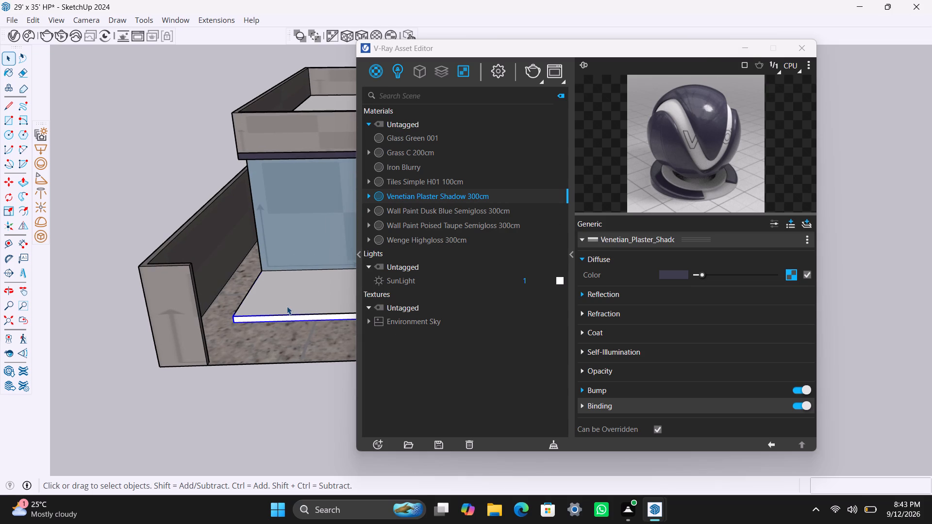
click(172, 184)
click(265, 321)
click(23, 30)
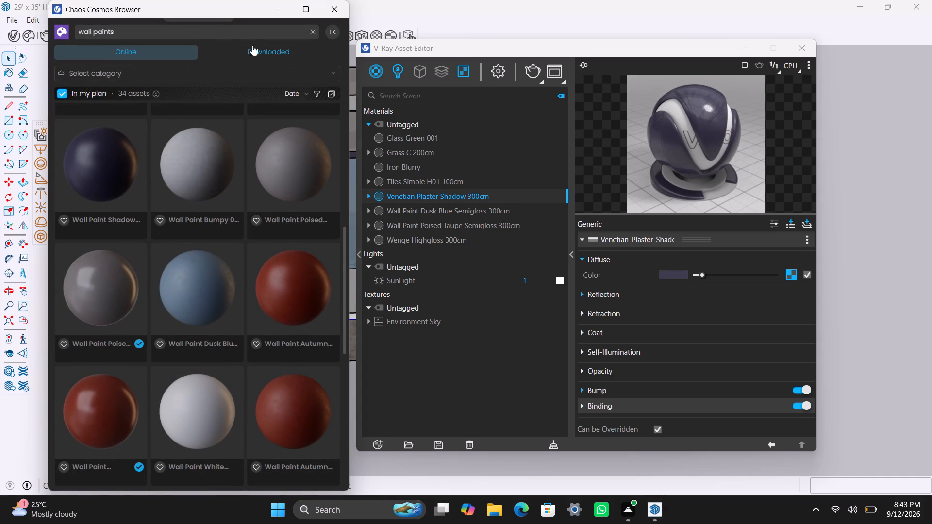
click(161, 72)
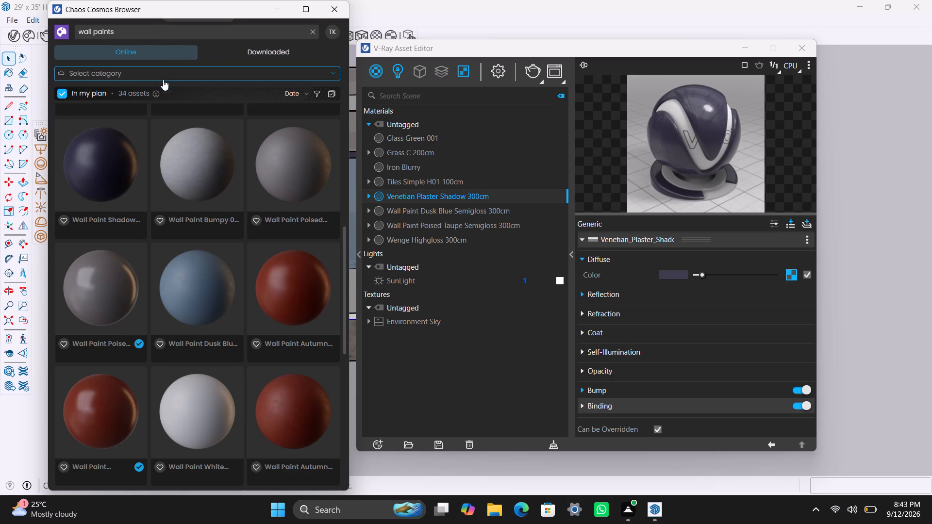
click(135, 115)
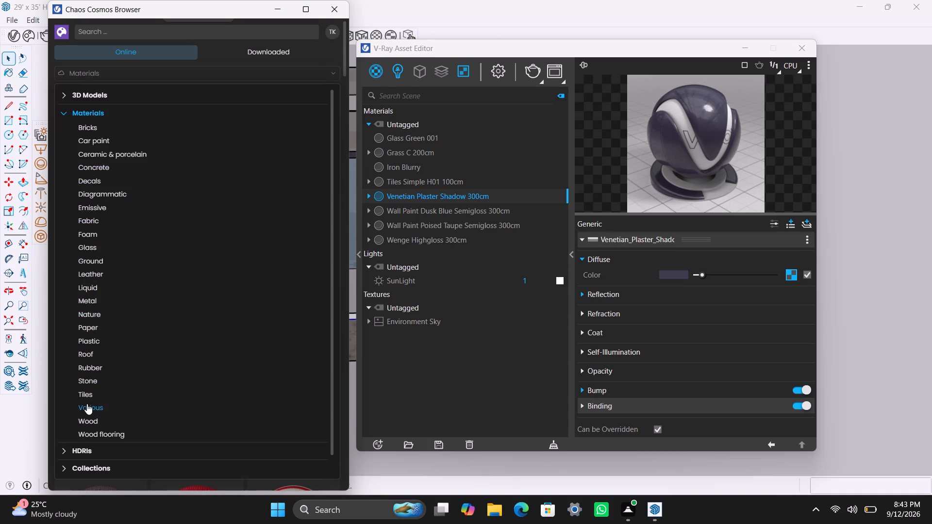
click(84, 383)
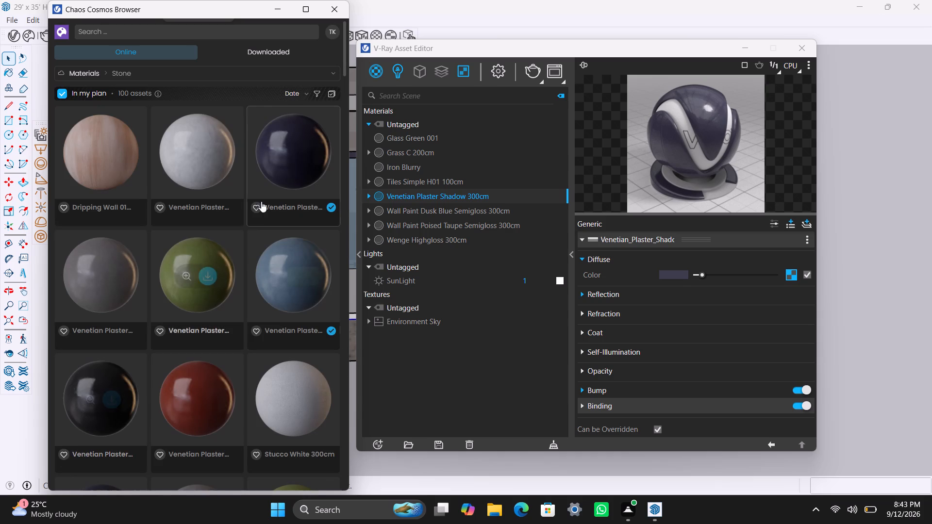
scroll(256, 385, down, 1)
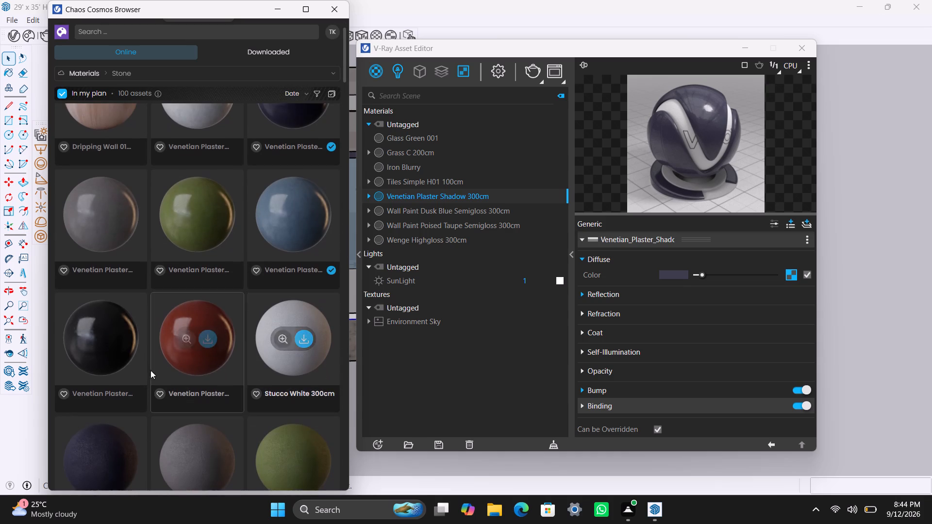
scroll(153, 389, down, 2)
scroll(237, 389, down, 7)
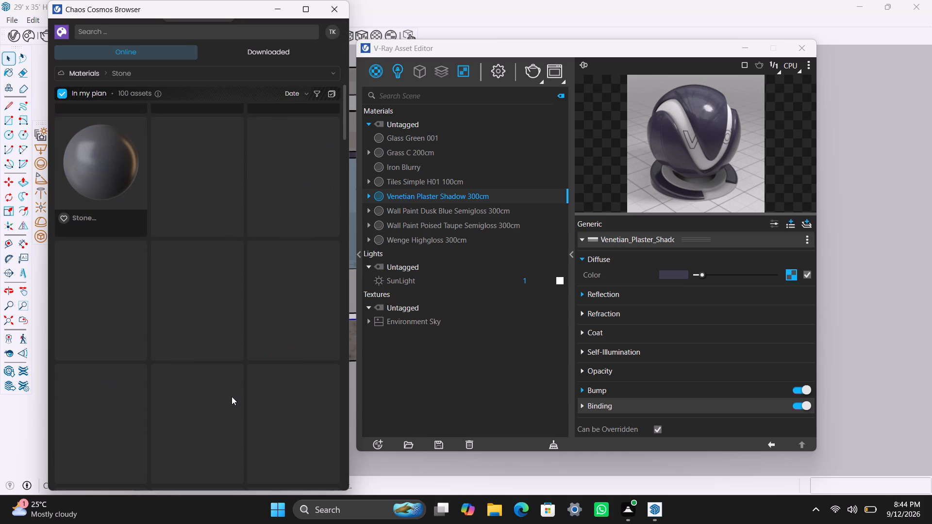
scroll(232, 383, down, 4)
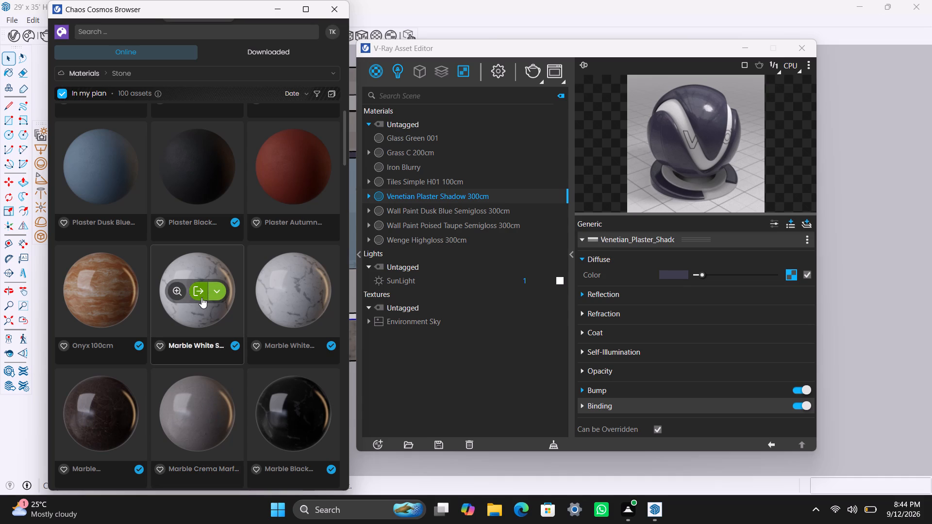
scroll(287, 420, down, 2)
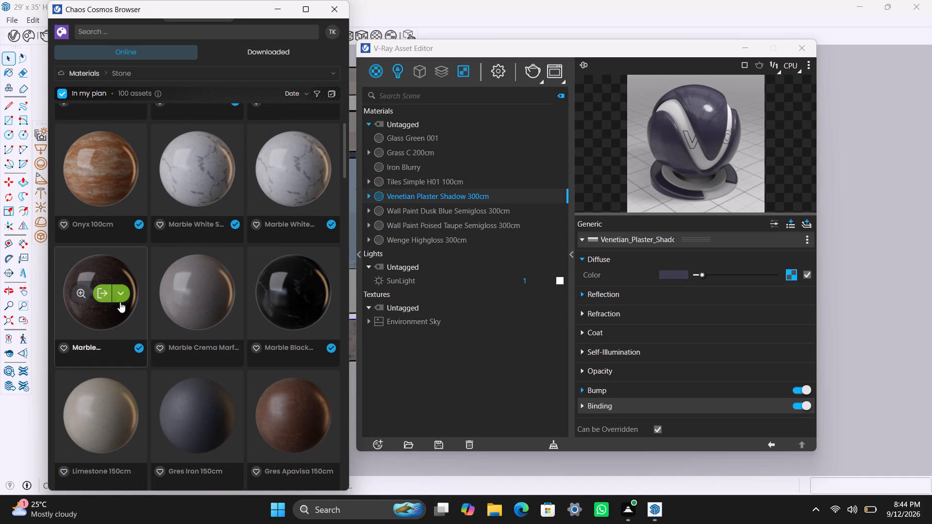
click(104, 292)
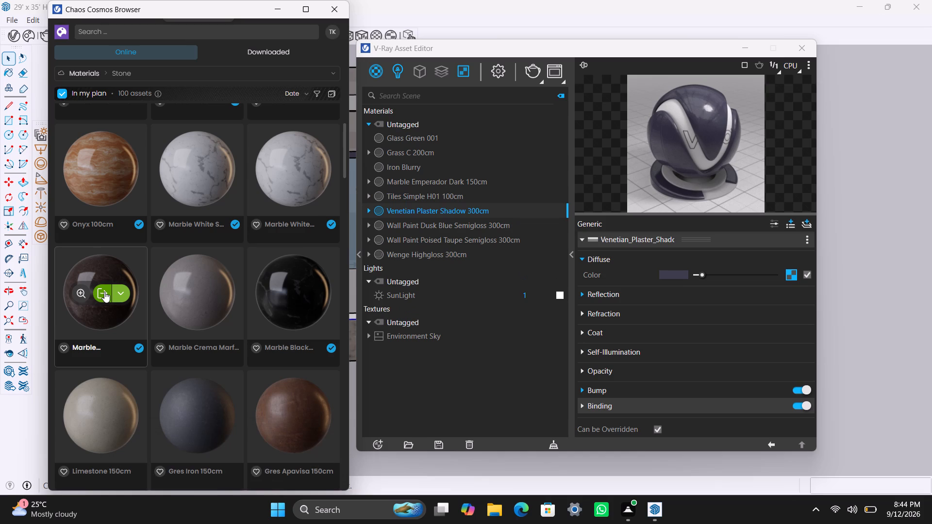
click(281, 7)
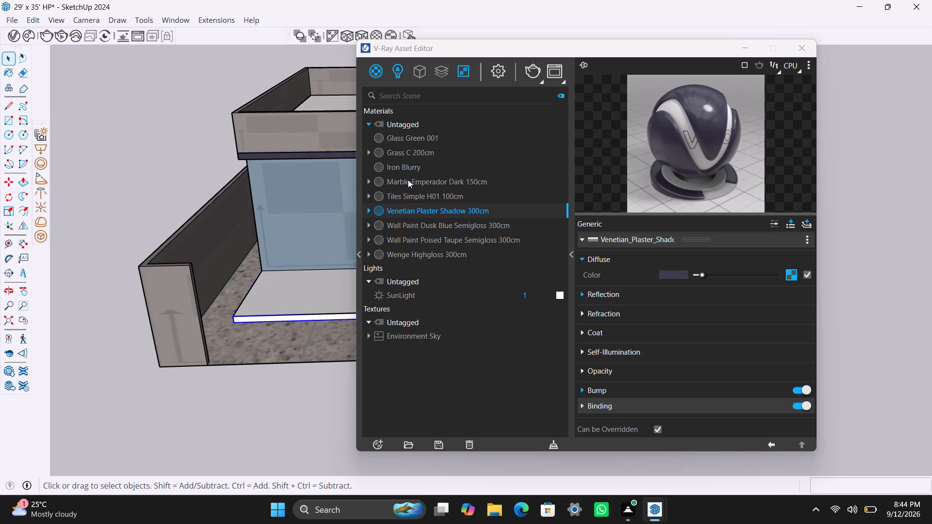
Apply Marble Emperador Dark 150cm to the selected front porch slab, with fitted tri-planar projection.
click(408, 180)
right_click(409, 180)
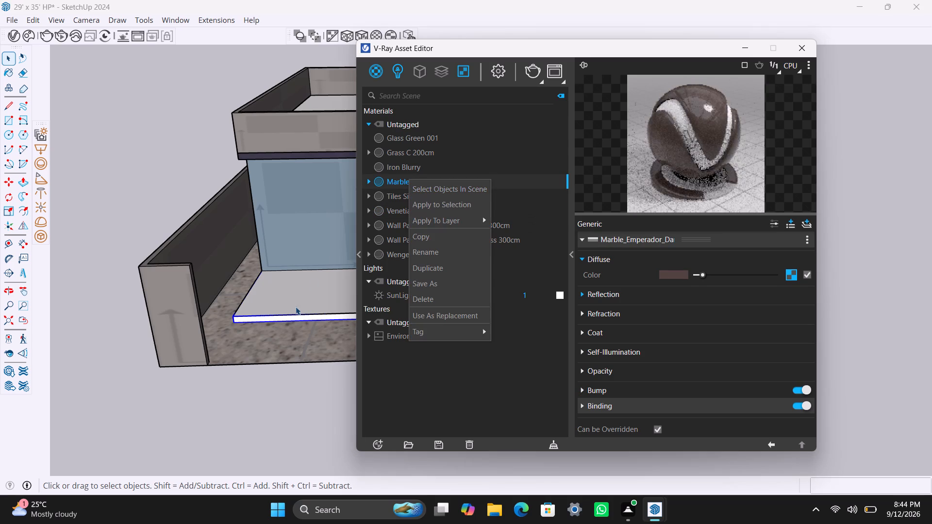
click(449, 205)
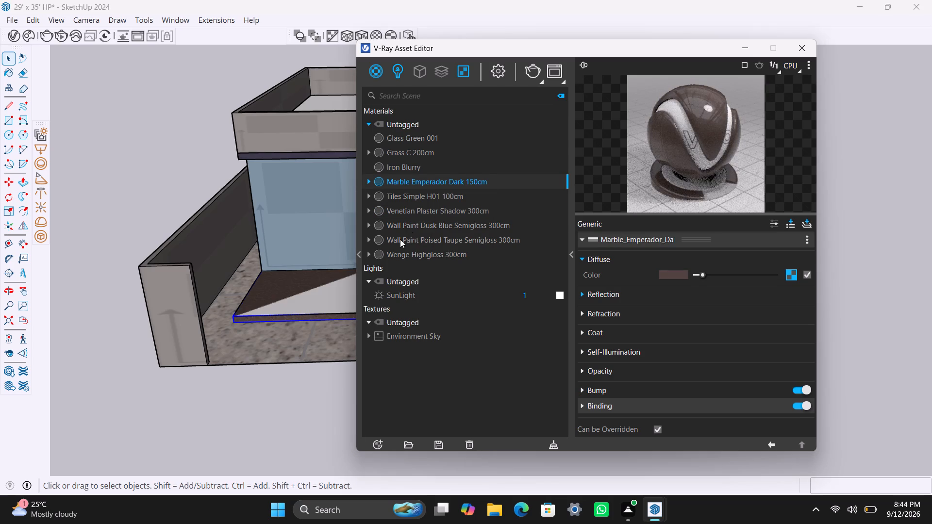
click(367, 34)
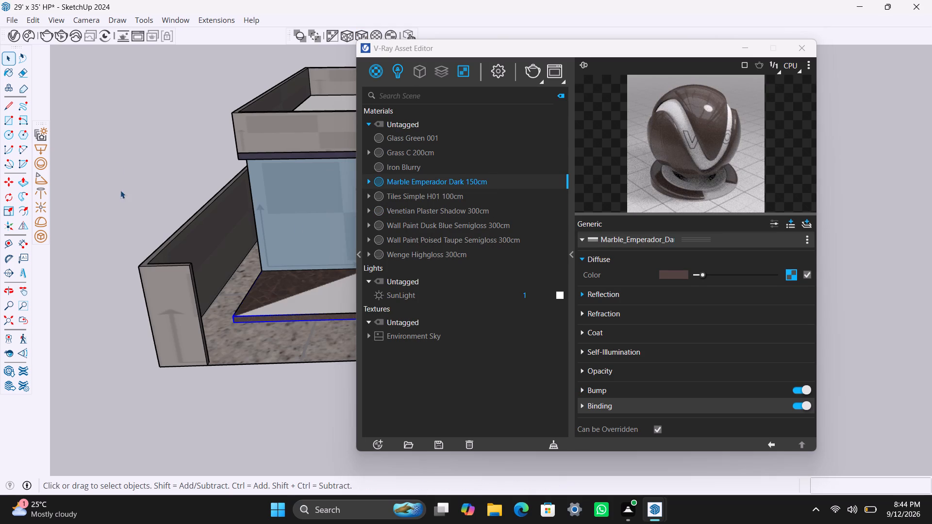
click(114, 166)
Open the nested group at the front porch, apply Marble Emperador Dark 150cm to its floor face with fitted tri-planar projection, and leave the group.
scroll(292, 343, down, 3)
middle_drag(299, 307, 307, 441)
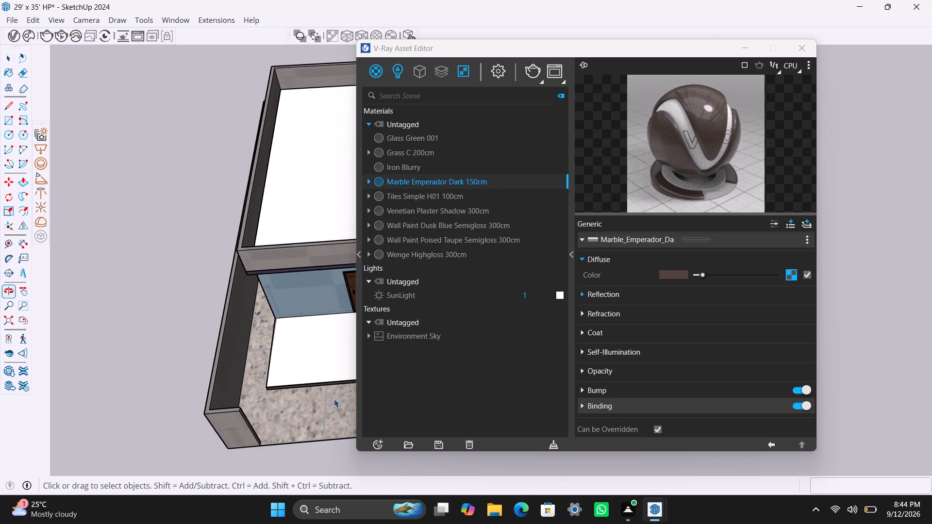
scroll(332, 337, up, 2)
click(302, 366)
double_click(301, 366)
click(296, 359)
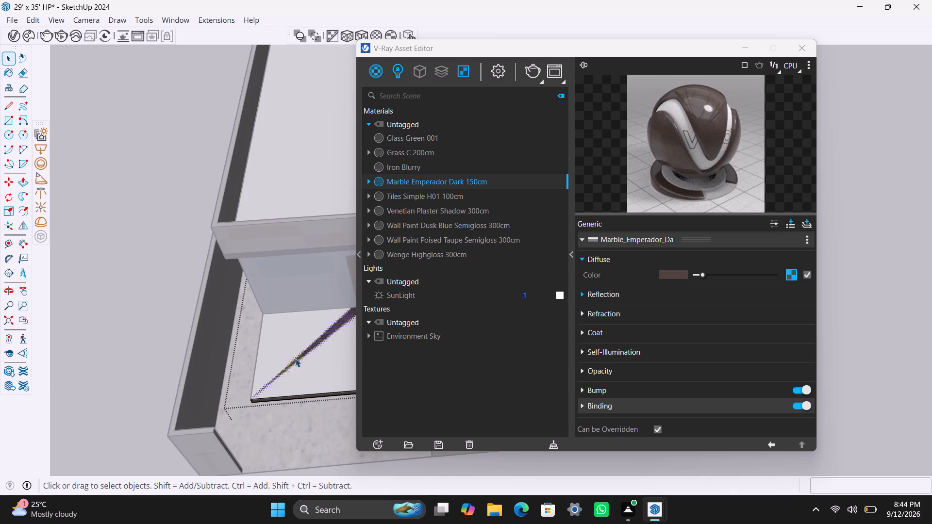
scroll(288, 342, up, 2)
double_click(283, 342)
click(283, 342)
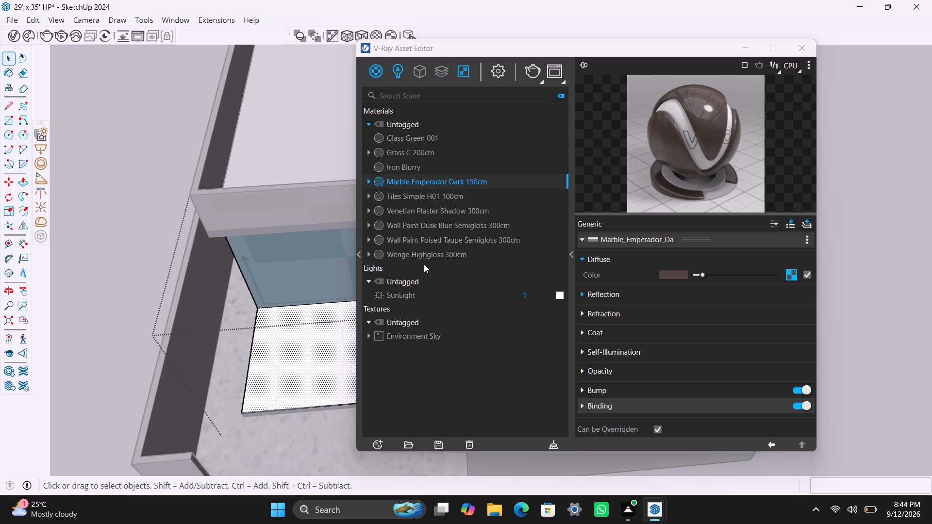
right_click(434, 182)
click(477, 210)
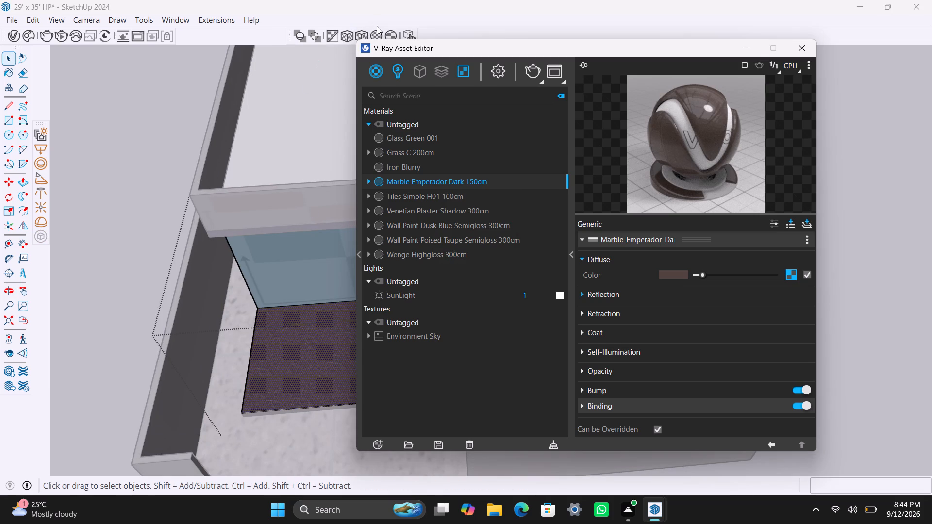
click(366, 36)
click(137, 146)
Save the house model.
scroll(169, 337, down, 4)
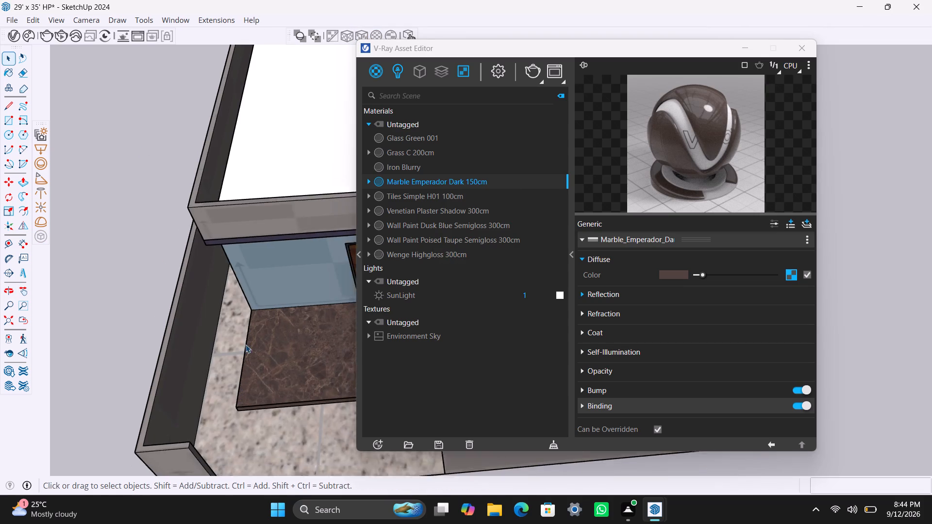
middle_drag(255, 360, 254, 338)
key(ctrl+s)
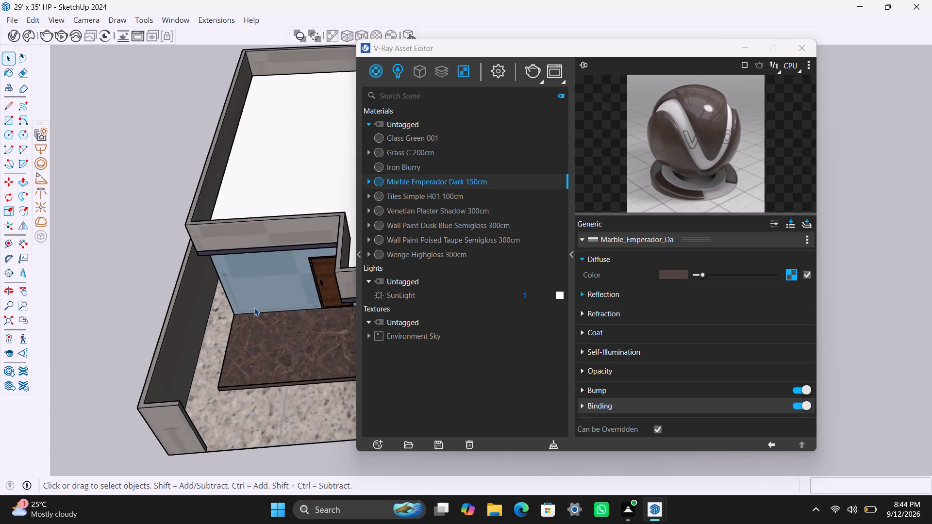
key(space)
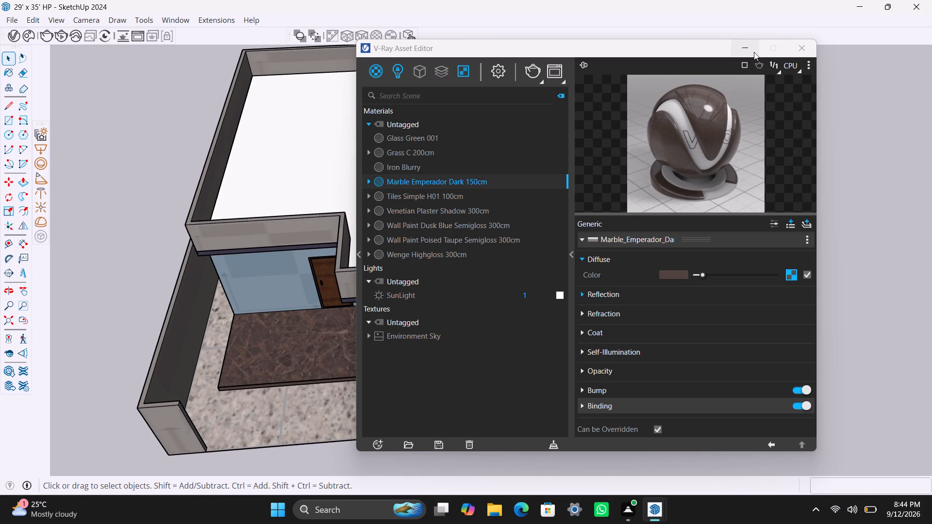
Minimize the V-Ray Asset Editor and examine the finished materials on the house's front facade, porch and boundary walls.
click(754, 52)
scroll(626, 383, down, 2)
middle_drag(580, 345, 733, 326)
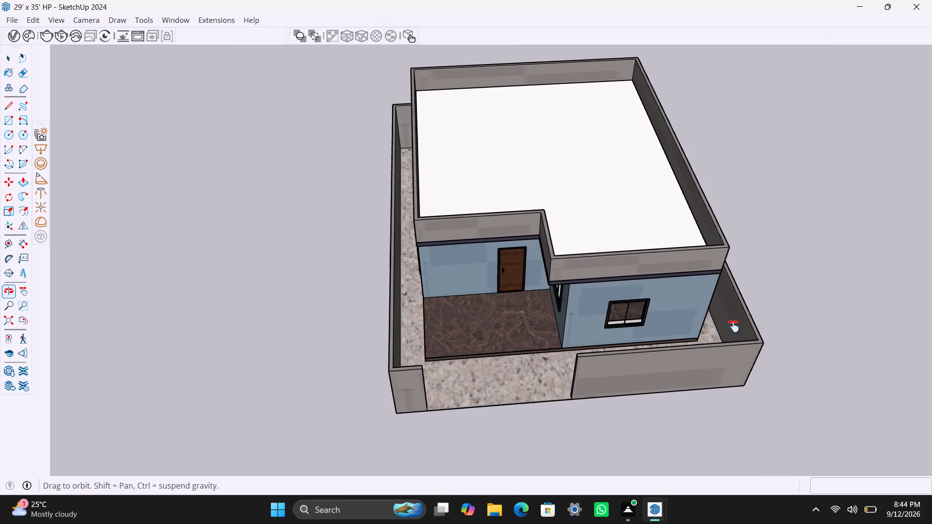
middle_drag(733, 326, 720, 327)
scroll(630, 370, up, 2)
middle_drag(582, 388, 570, 284)
scroll(590, 289, up, 1)
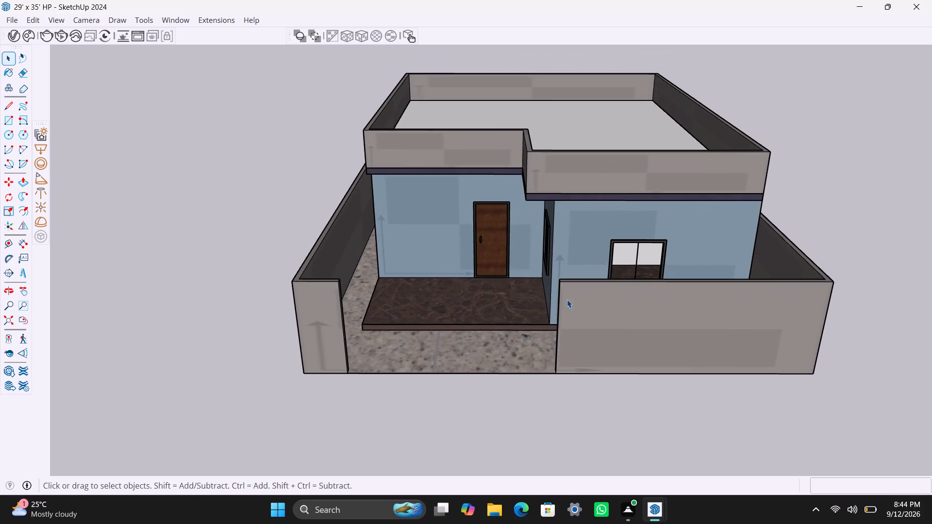
middle_drag(566, 299, 516, 383)
middle_drag(505, 409, 501, 393)
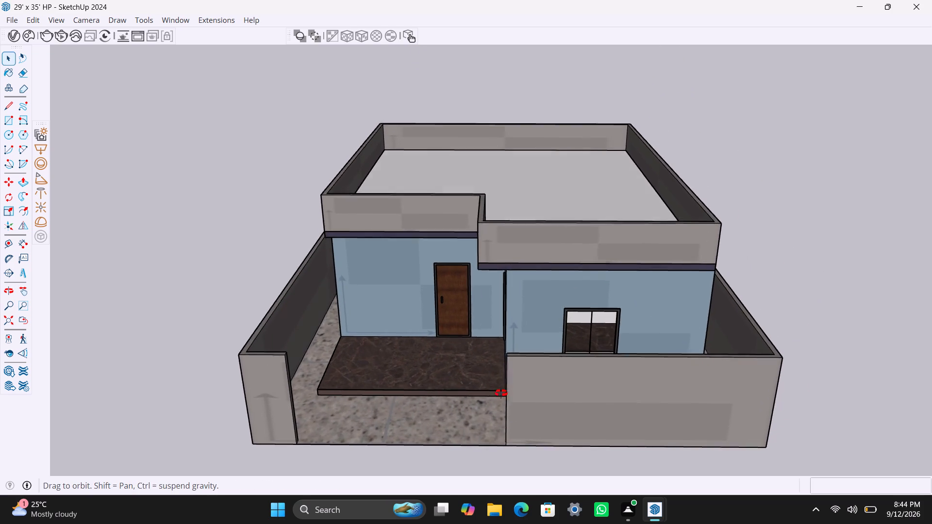
middle_drag(501, 393, 514, 340)
scroll(550, 323, up, 1)
middle_drag(566, 316, 572, 347)
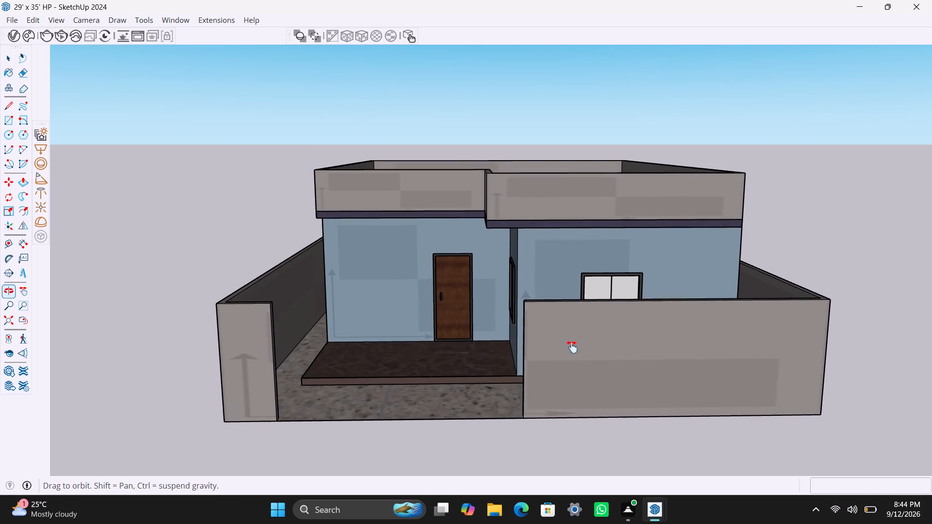
middle_drag(572, 347, 552, 367)
scroll(555, 372, up, 1)
middle_drag(564, 364, 555, 368)
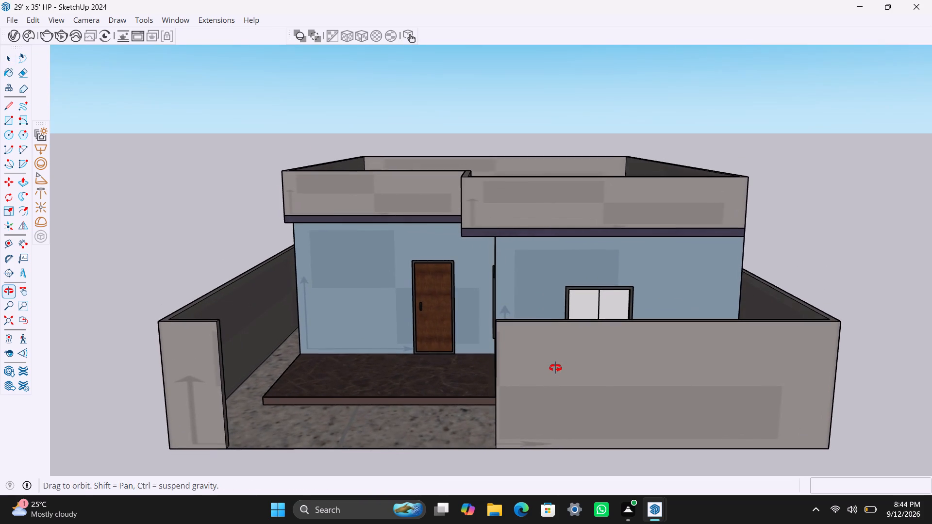
middle_drag(555, 368, 555, 370)
middle_drag(534, 326, 534, 303)
scroll(532, 312, up, 1)
middle_drag(535, 319, 527, 333)
scroll(566, 332, down, 1)
middle_drag(566, 333, 554, 335)
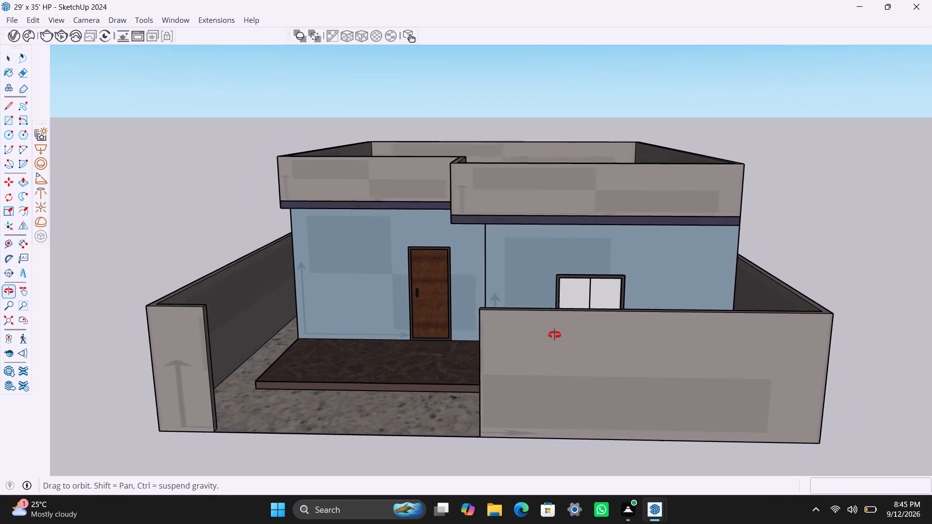
middle_drag(554, 335, 563, 340)
scroll(553, 289, up, 1)
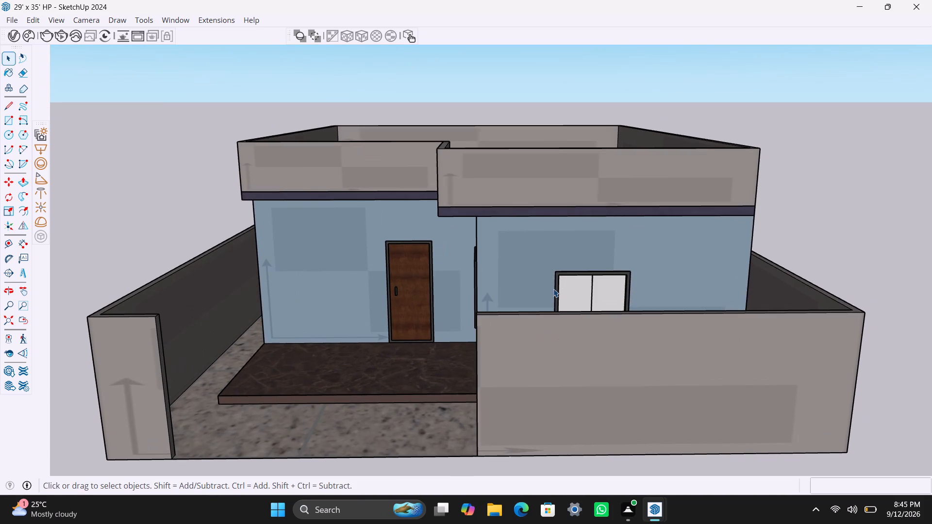
middle_drag(553, 281, 569, 270)
middle_drag(564, 283, 558, 290)
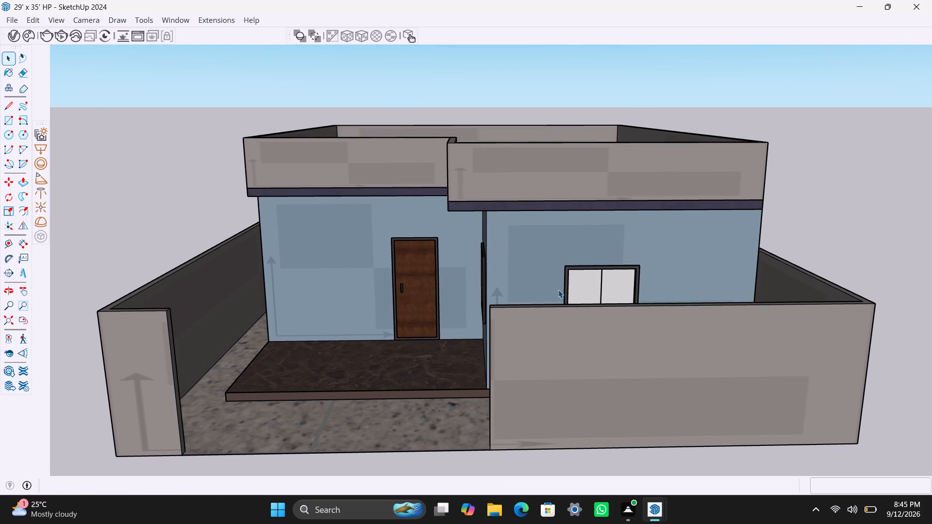
scroll(588, 287, down, 1)
middle_drag(630, 310, 617, 308)
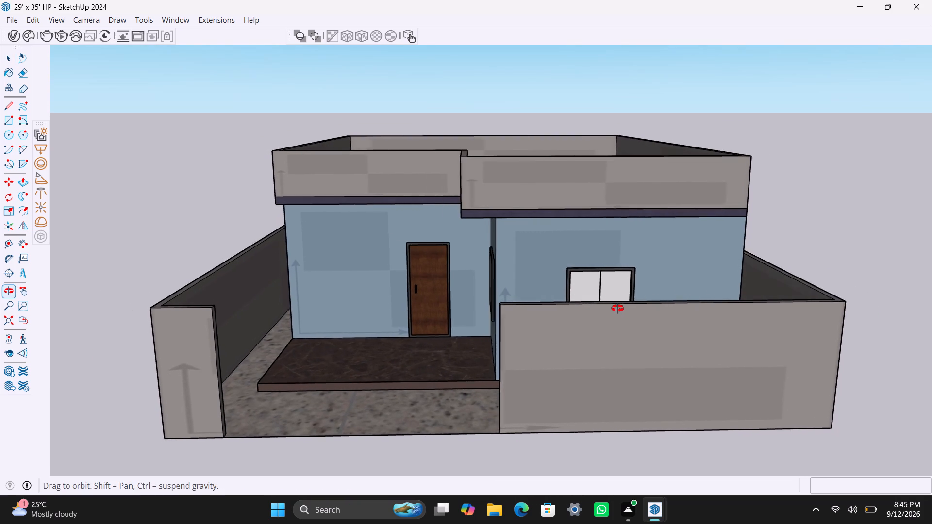
middle_drag(617, 308, 620, 310)
scroll(619, 304, up, 1)
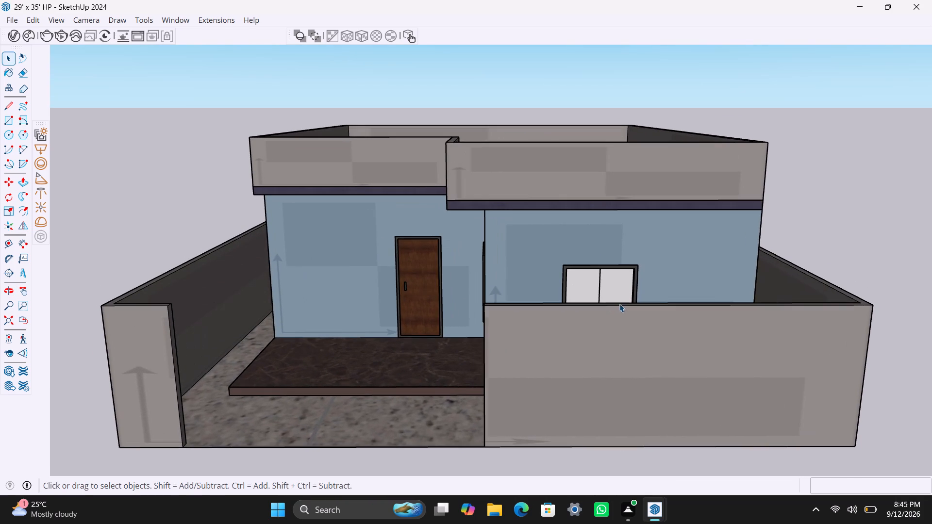
Frame the whole house in a near eye-level front view with the facade, porch and boundary walls.
shift+middle_drag(619, 301, 621, 306)
middle_drag(601, 310, 596, 286)
middle_drag(596, 286, 594, 267)
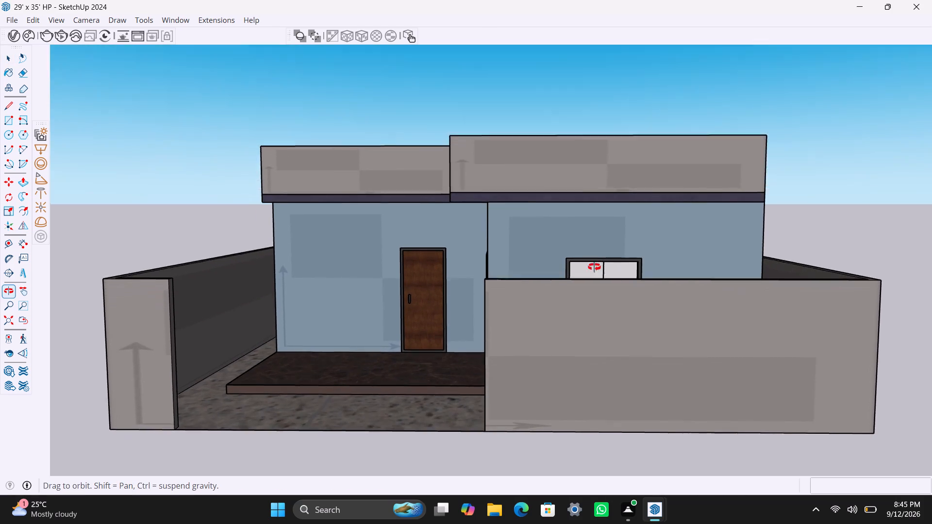
middle_drag(594, 267, 590, 258)
scroll(591, 254, up, 1)
scroll(591, 252, down, 1)
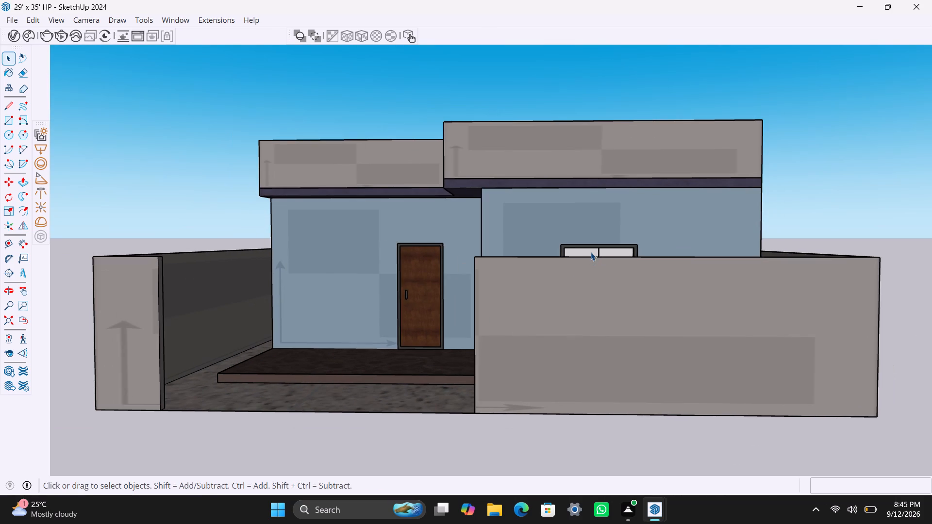
Save the house model.
key(ctrl+s)
key(ctrl+s)
key(ctrl+s)
key(ctrl+s)
key(space)
Run a V-Ray interactive test render of the front view, stop it, and close the frame buffer.
scroll(440, 331, up, 1)
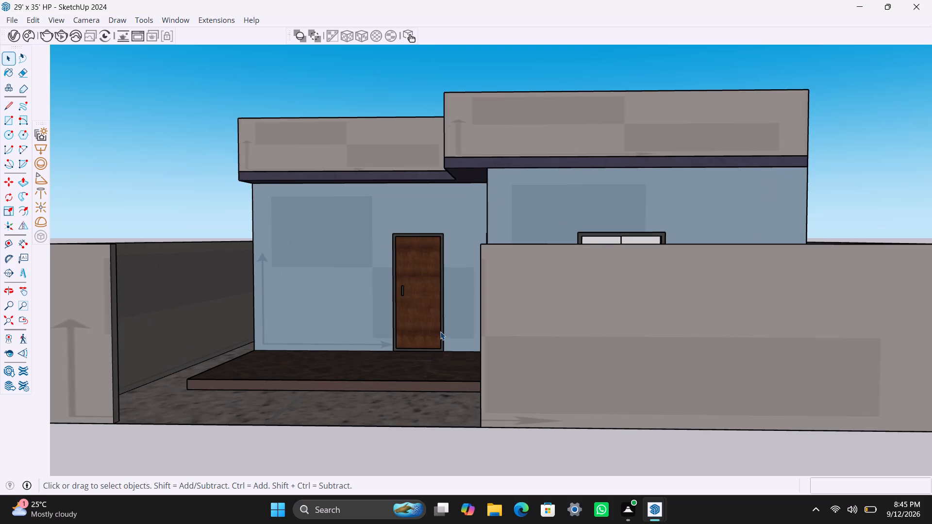
scroll(440, 331, down, 1)
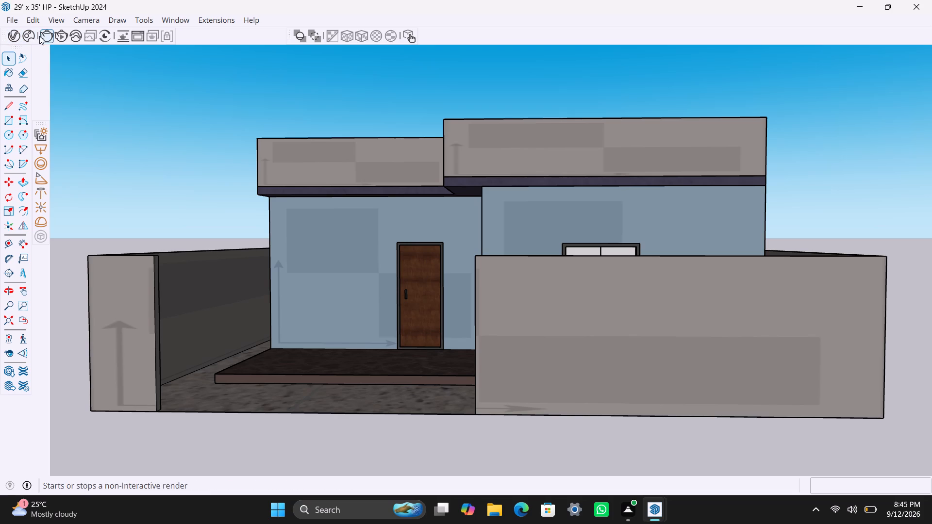
click(59, 40)
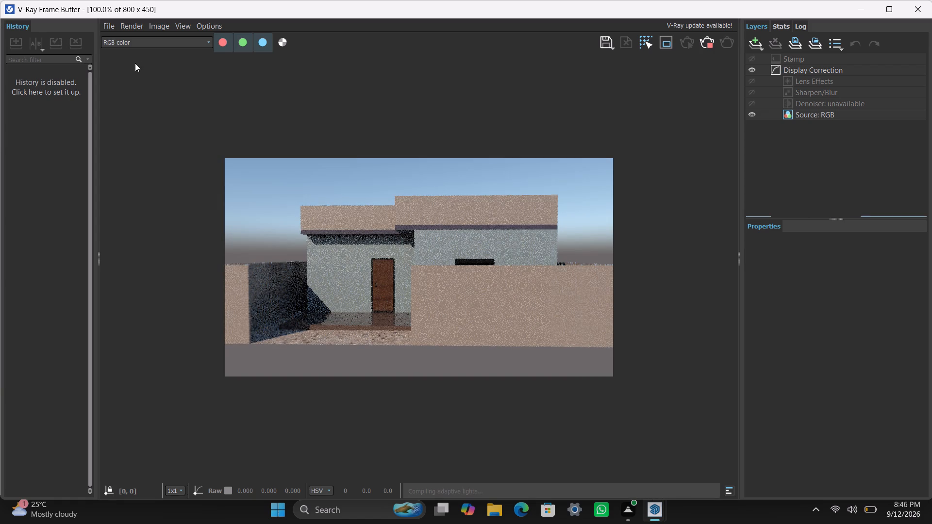
click(708, 45)
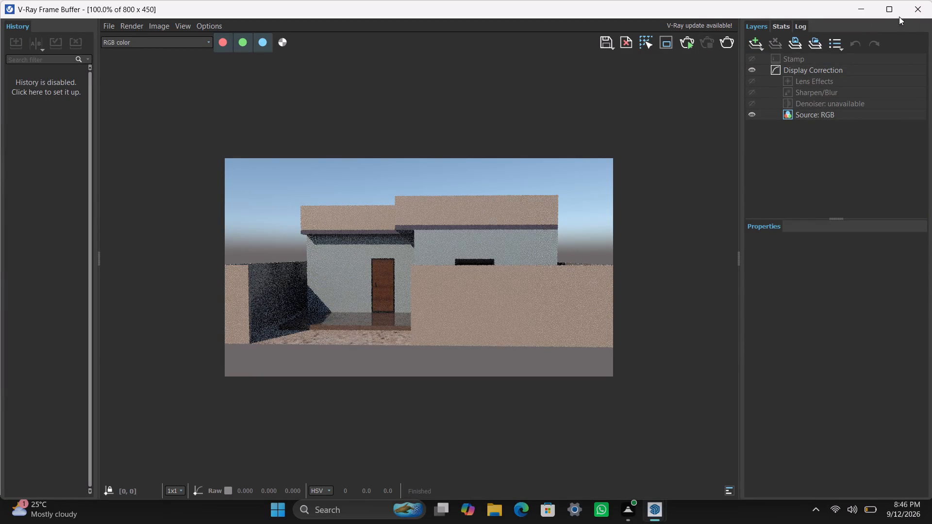
click(914, 9)
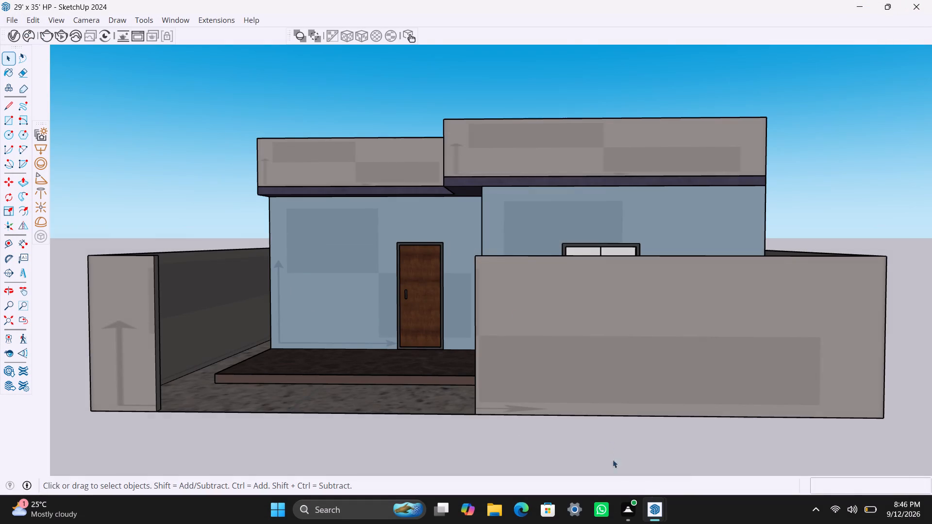
Bring back the minimized V-Ray Asset Editor.
click(660, 511)
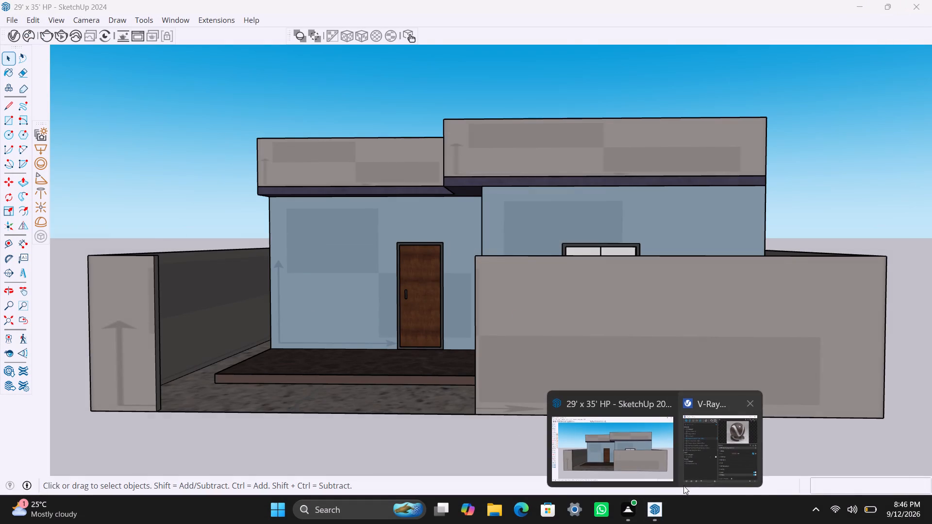
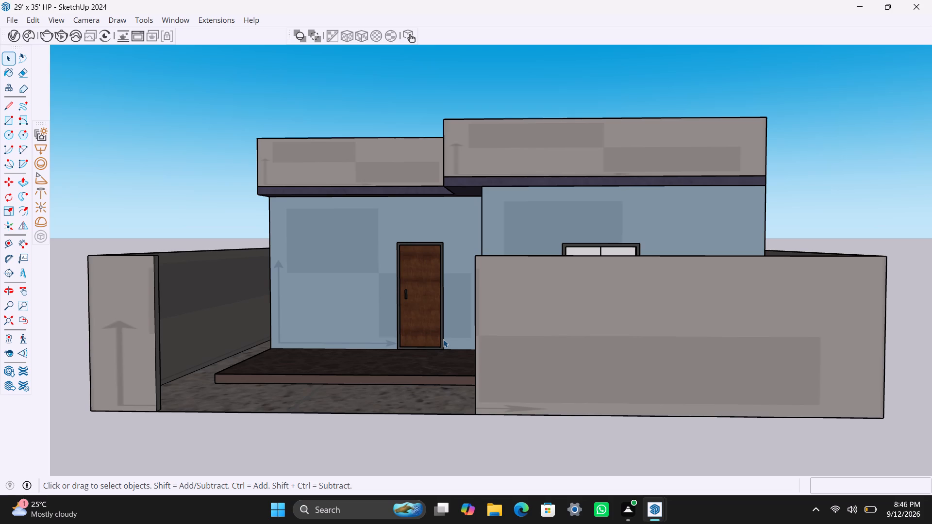
Save the house model.
key(ctrl+s)
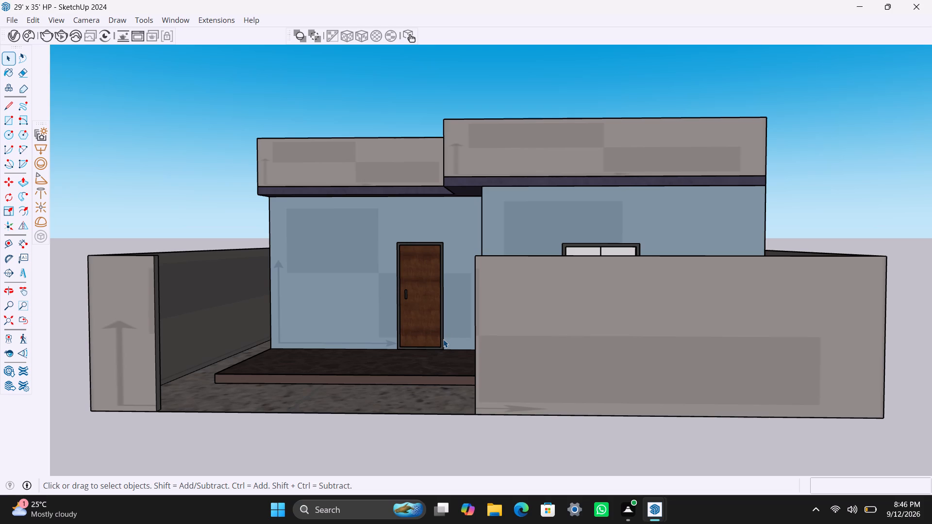
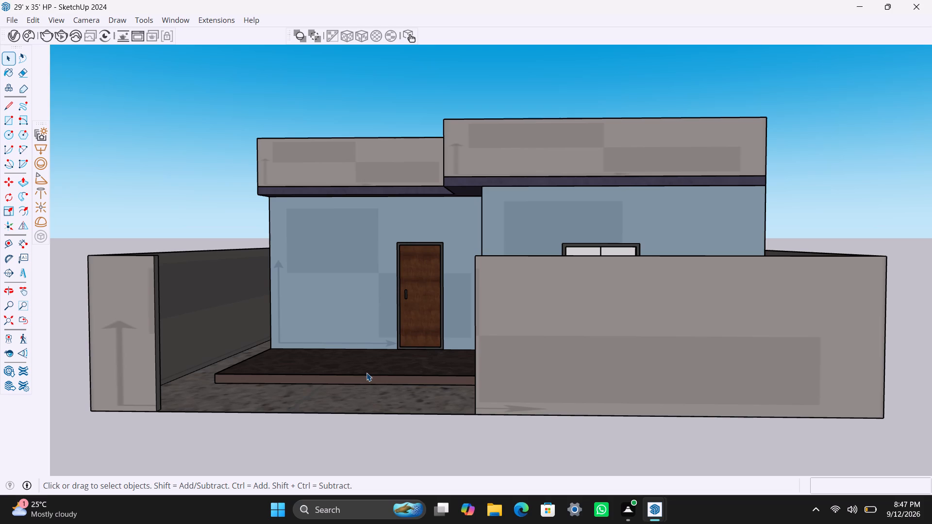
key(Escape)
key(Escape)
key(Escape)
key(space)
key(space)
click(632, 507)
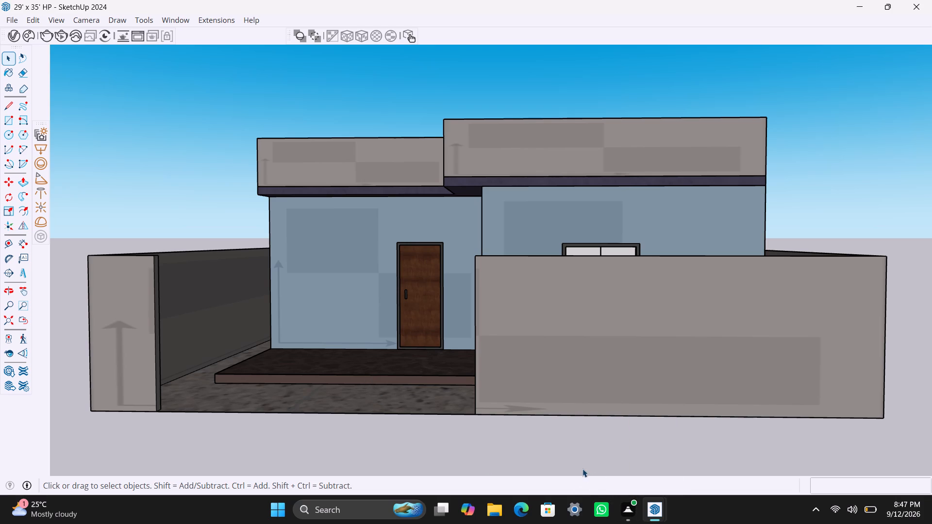
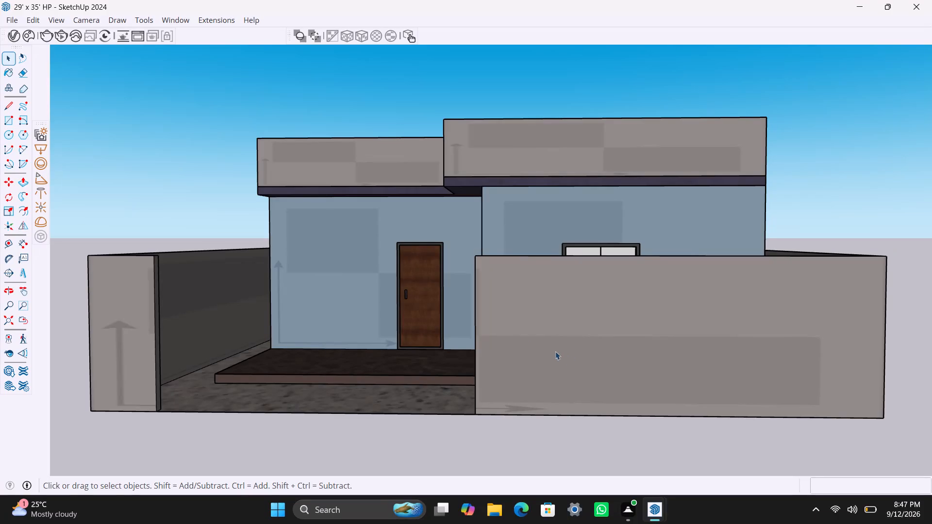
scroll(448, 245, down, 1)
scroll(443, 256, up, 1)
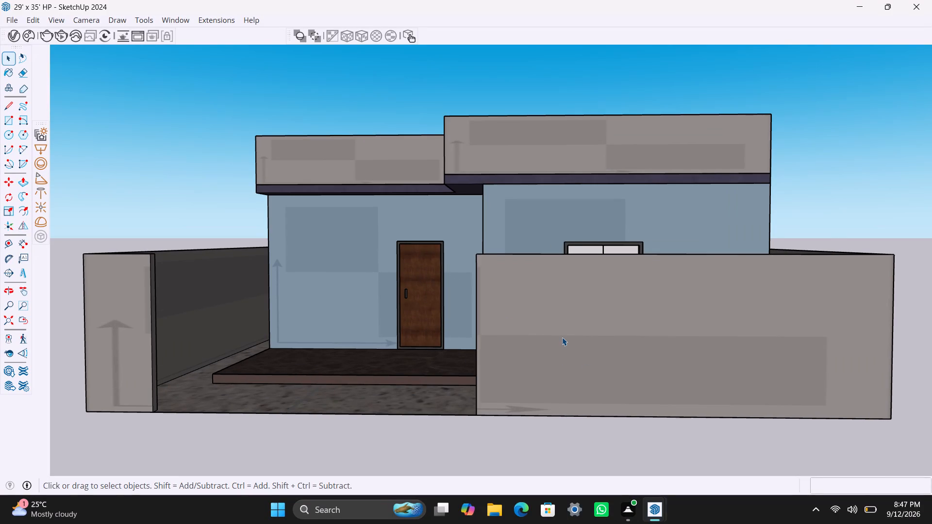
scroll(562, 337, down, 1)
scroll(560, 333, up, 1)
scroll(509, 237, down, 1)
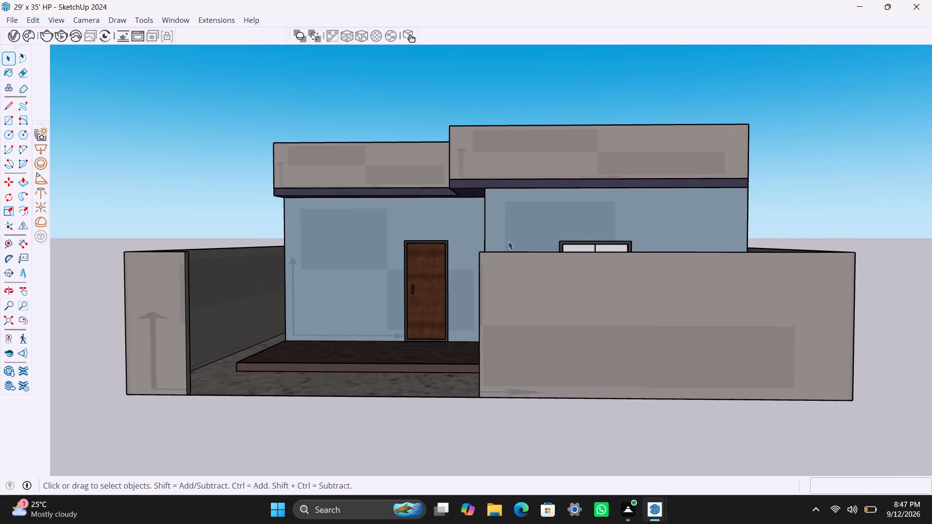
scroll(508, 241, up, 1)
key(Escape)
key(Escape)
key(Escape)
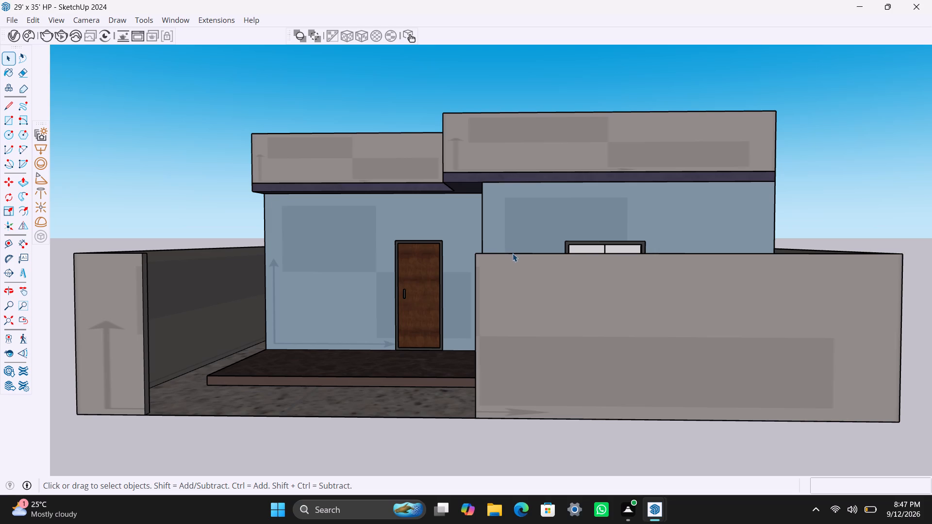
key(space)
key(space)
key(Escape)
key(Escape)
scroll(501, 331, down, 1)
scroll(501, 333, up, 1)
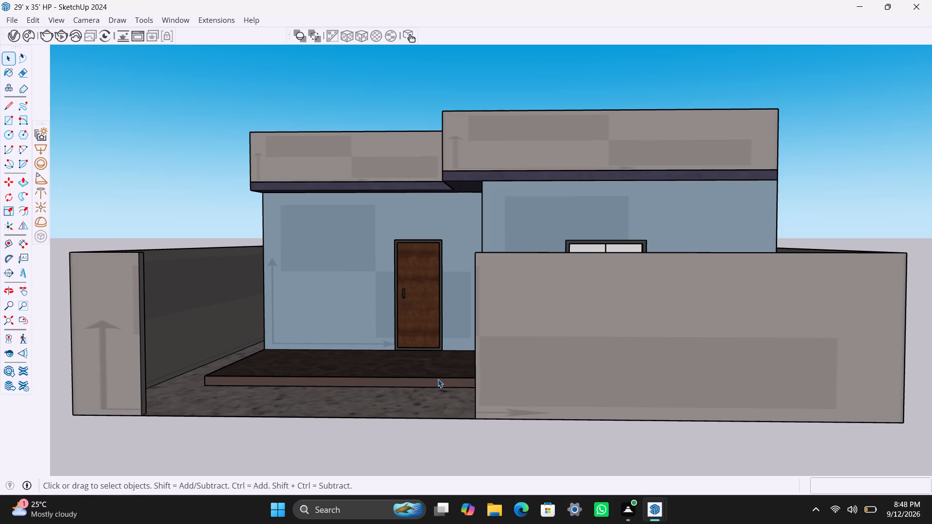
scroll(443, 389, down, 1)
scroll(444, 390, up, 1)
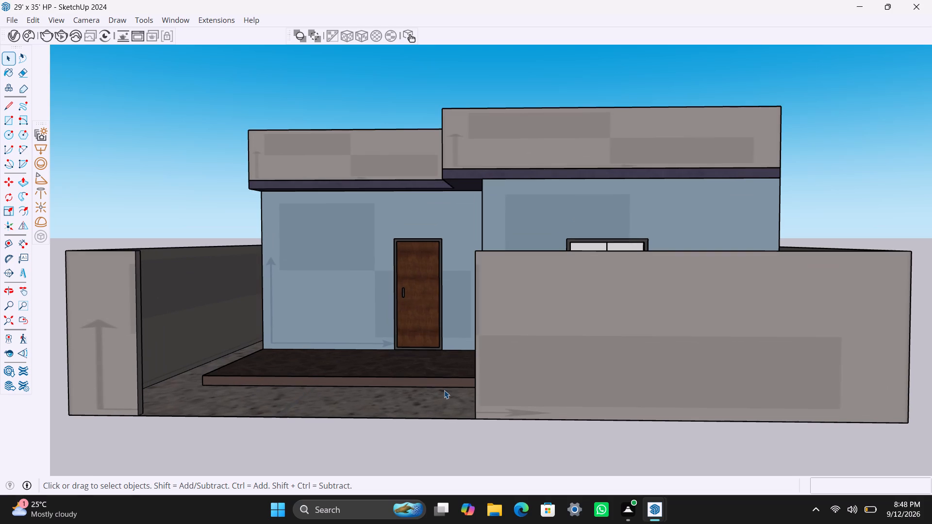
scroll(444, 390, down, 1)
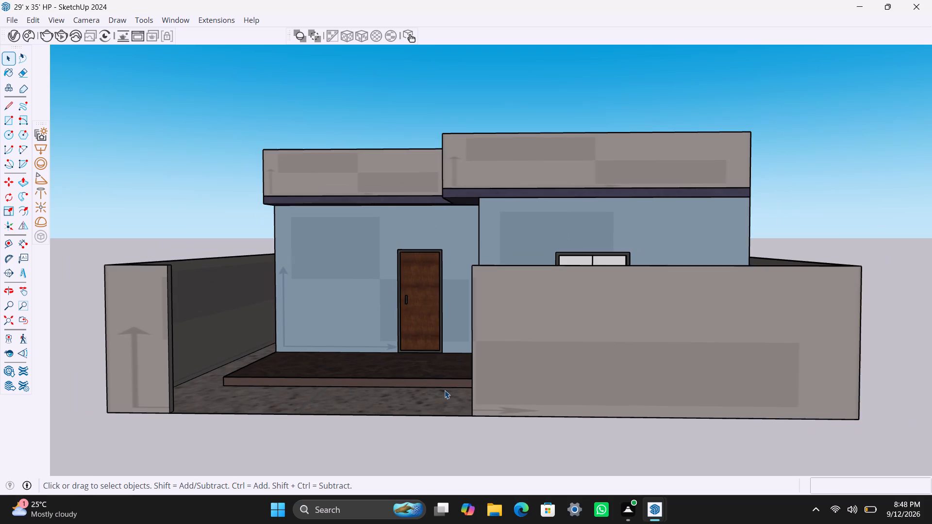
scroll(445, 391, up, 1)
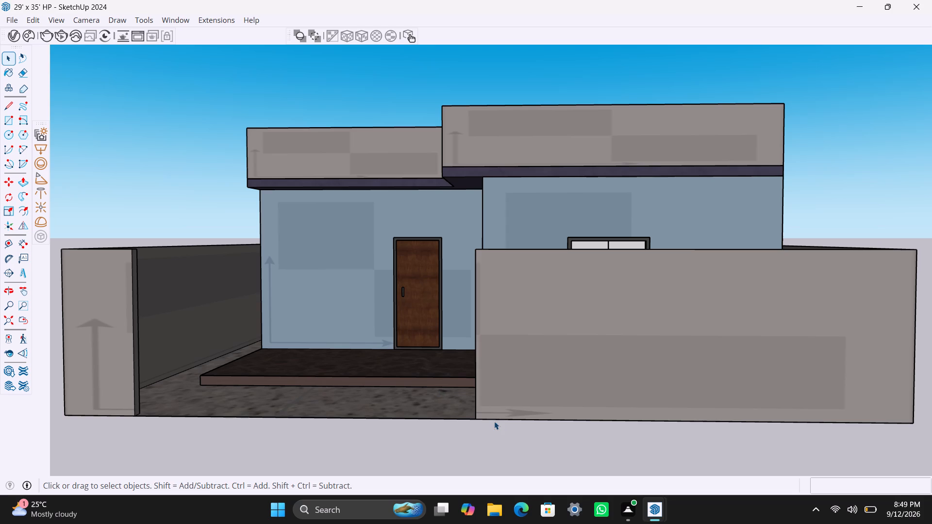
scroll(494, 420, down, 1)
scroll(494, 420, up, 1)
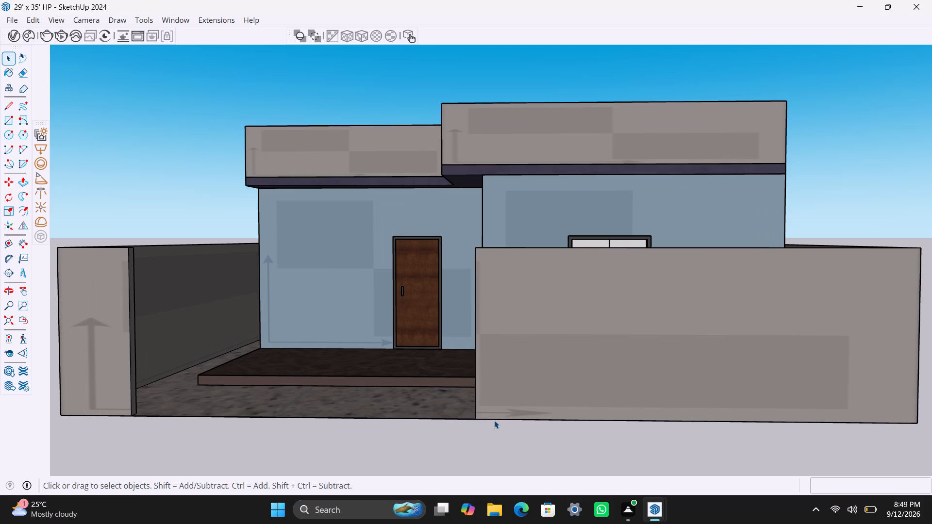
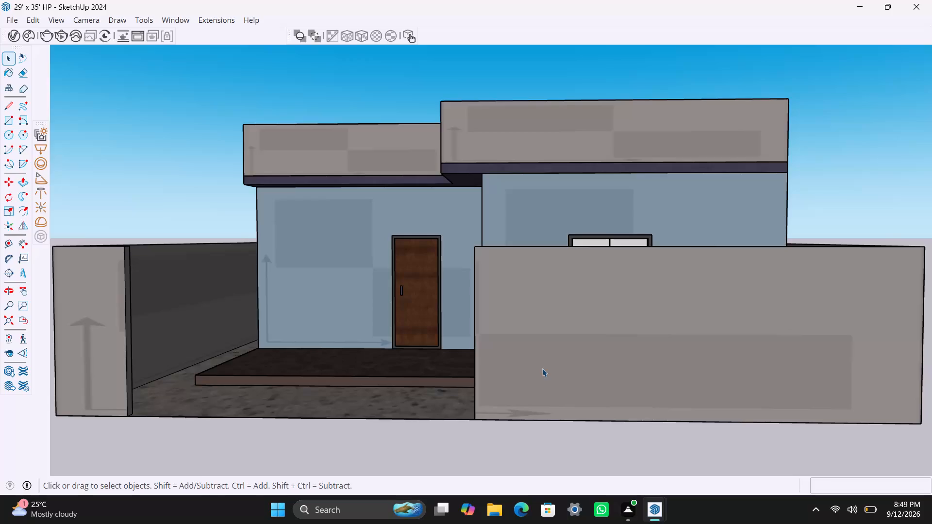
Switch the camera to Two-Point Perspective and frame the whole house front with its boundary wall in view.
scroll(542, 368, down, 1)
scroll(542, 368, up, 1)
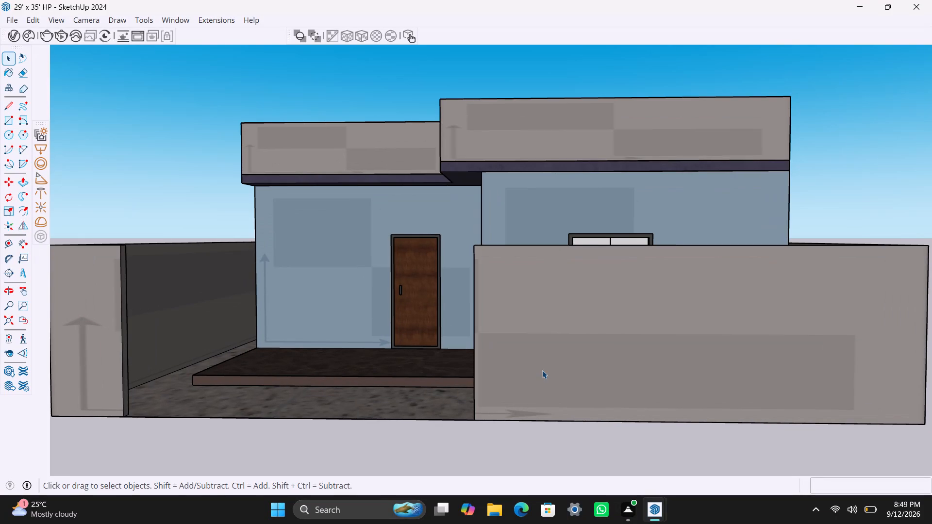
drag(86, 18, 86, 23)
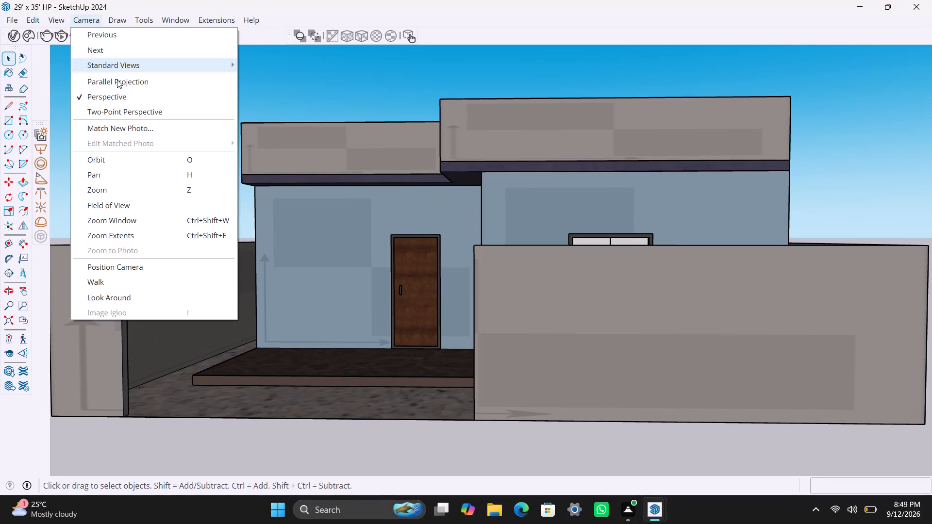
click(119, 106)
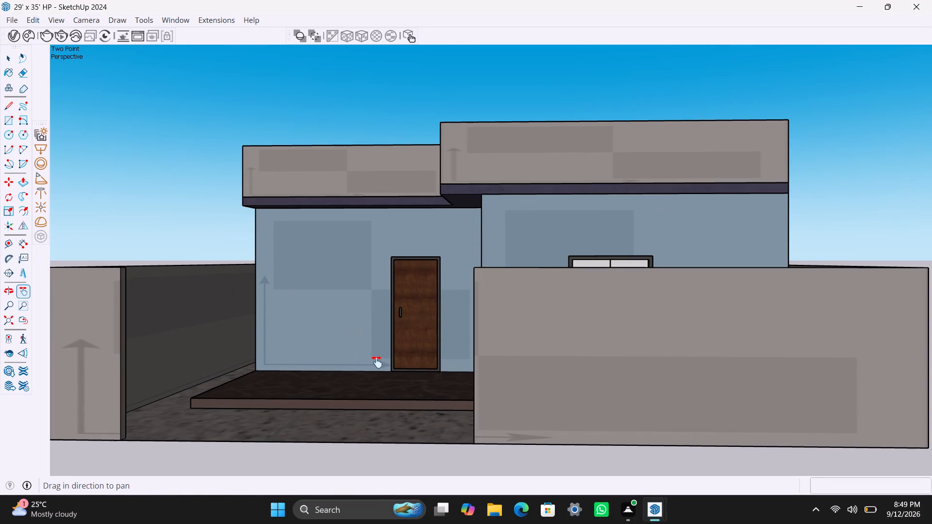
scroll(387, 343, down, 1)
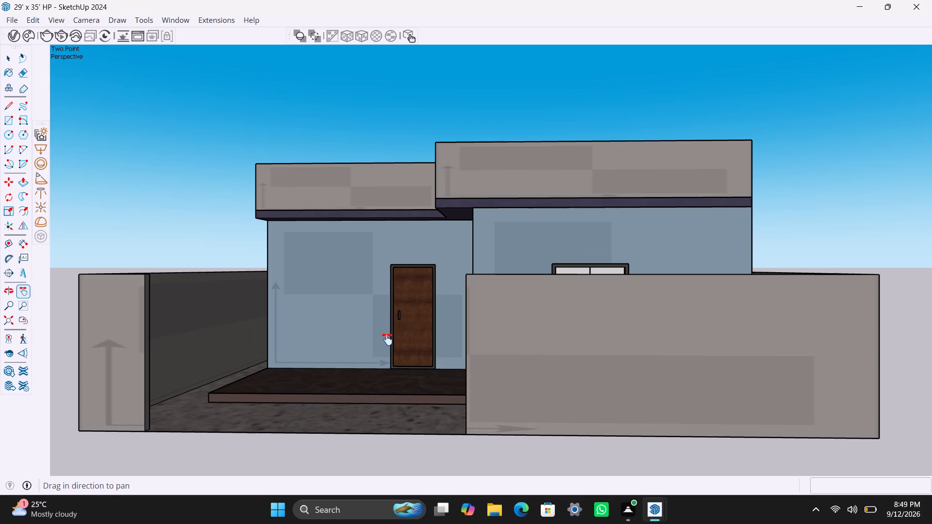
scroll(387, 339, up, 1)
scroll(387, 339, down, 1)
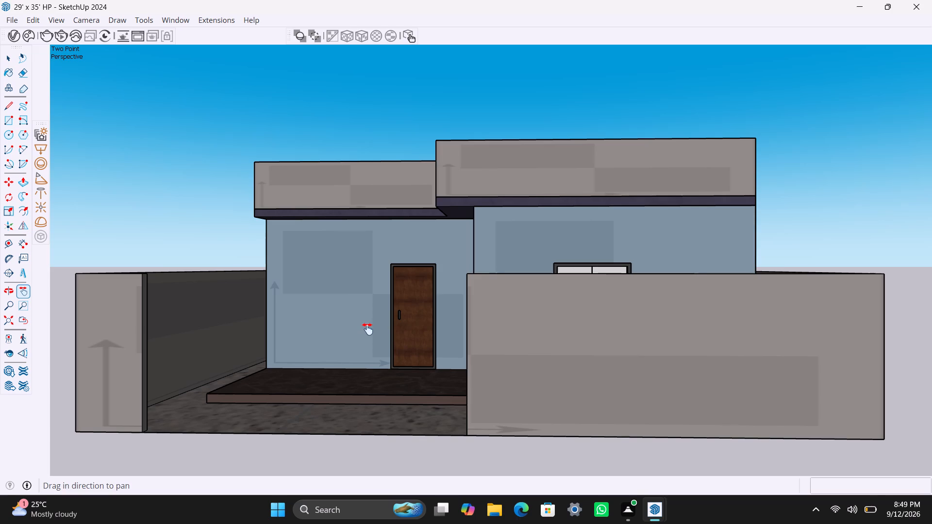
key(space)
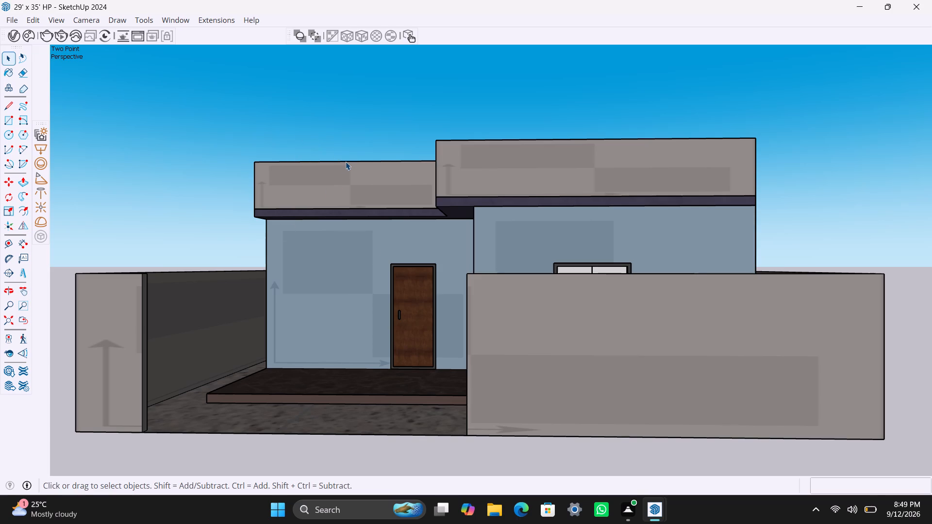
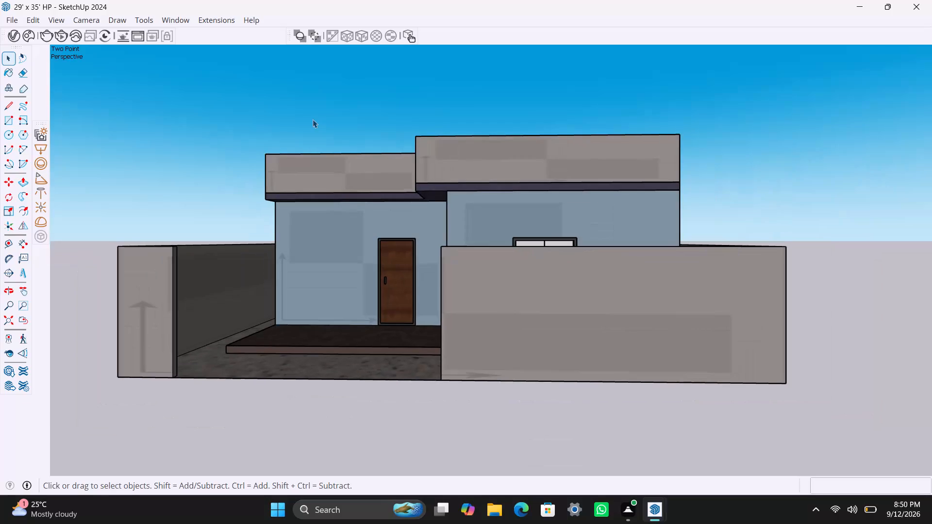
Tighten the two-point perspective framing so the house front and its boundary wall fill most of the view's width.
scroll(313, 120, up, 2)
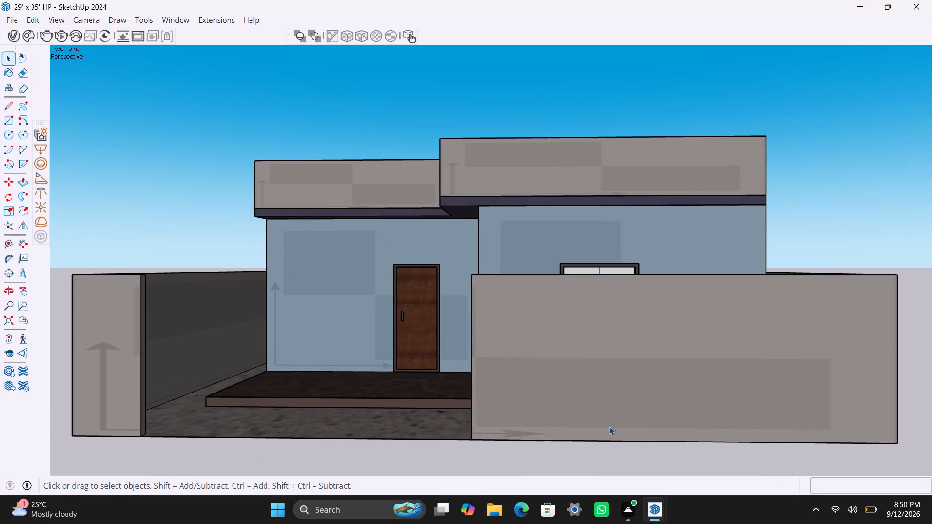
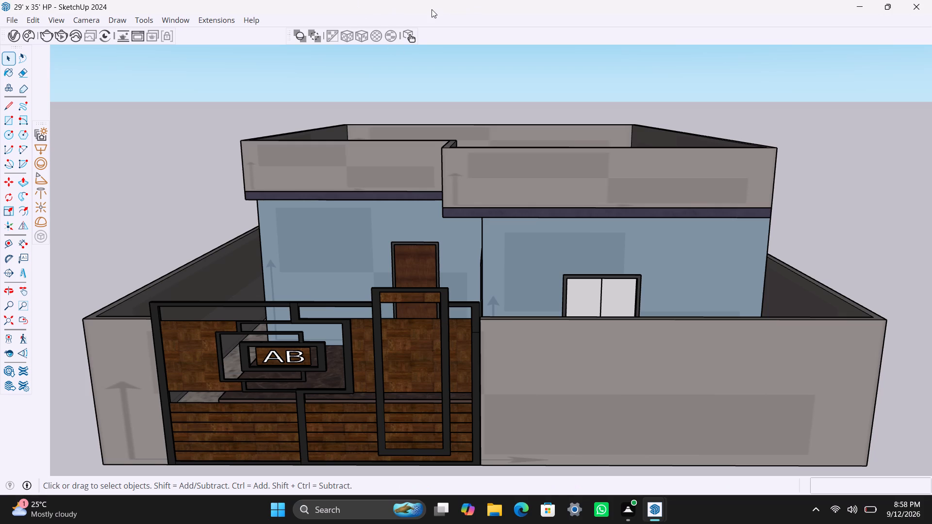
Save the 29' x 35' house model with the framed two-point perspective front view.
key(ctrl+s)
key(ctrl+s)
key(ctrl+s)
key(ctrl+s)
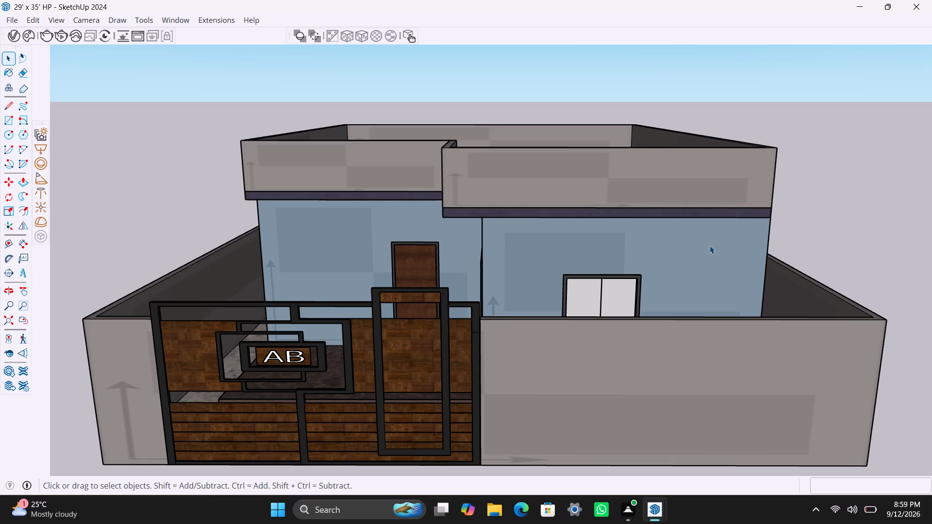
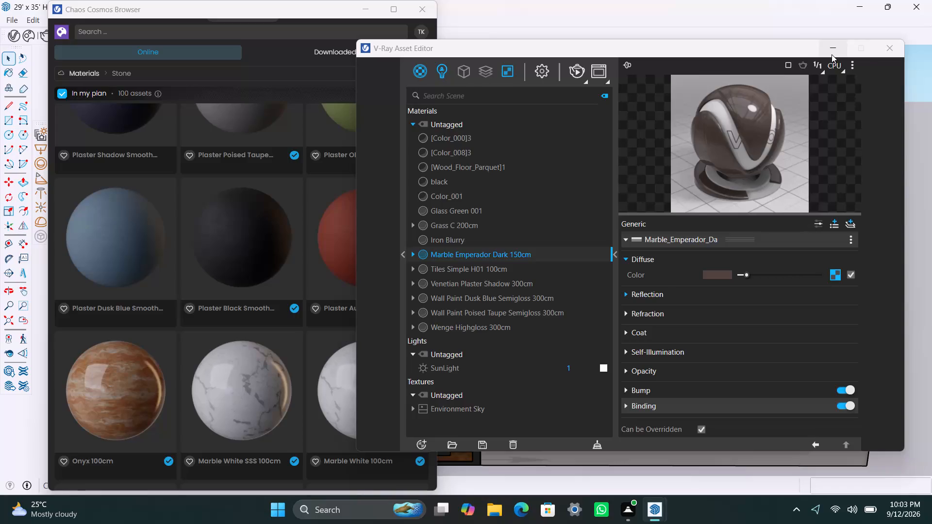
Minimise the V-Ray Asset Editor and the Chaos Cosmos Browser to reveal the house model.
click(835, 46)
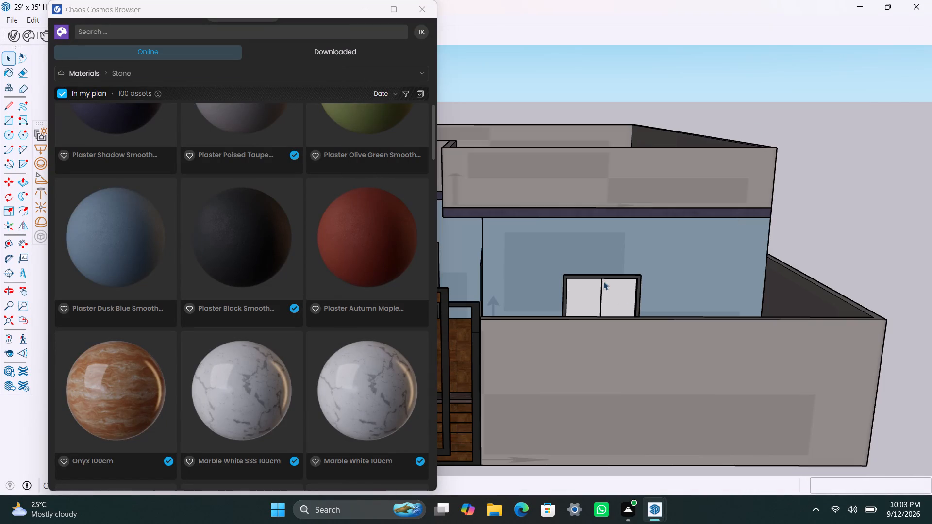
click(366, 7)
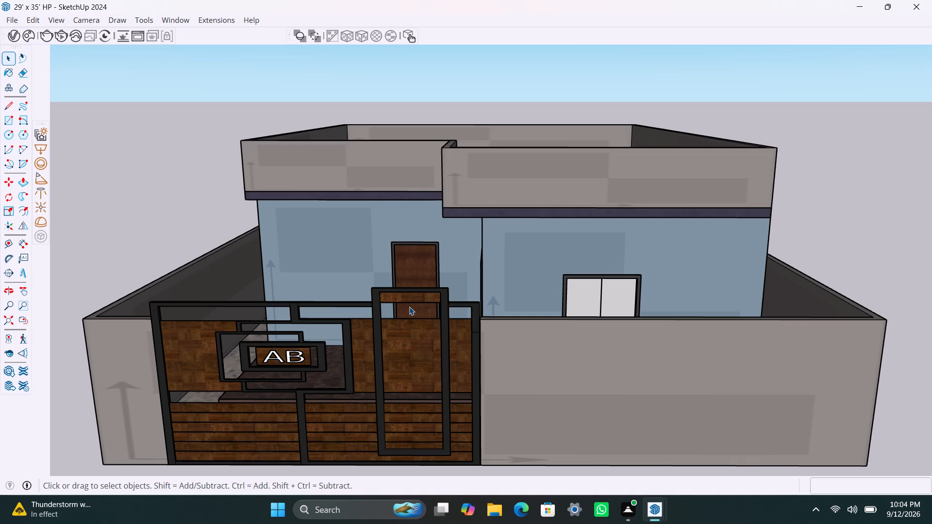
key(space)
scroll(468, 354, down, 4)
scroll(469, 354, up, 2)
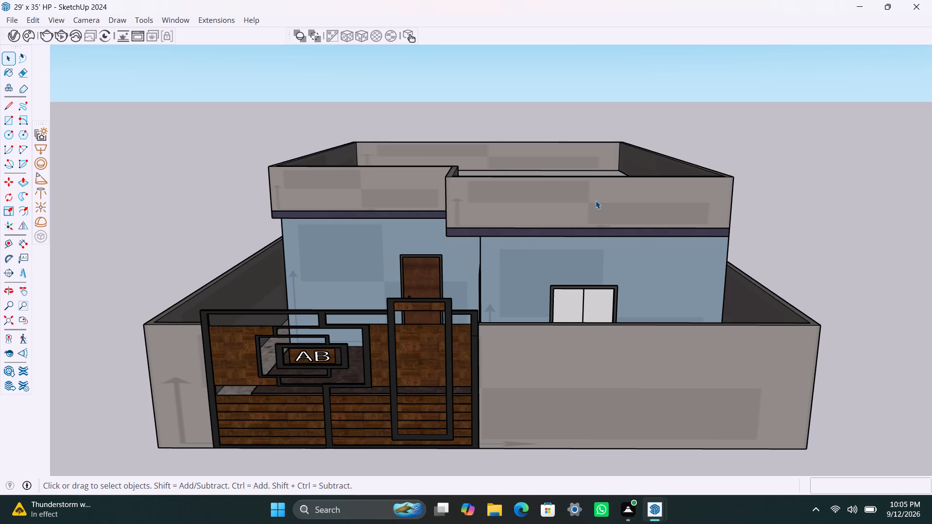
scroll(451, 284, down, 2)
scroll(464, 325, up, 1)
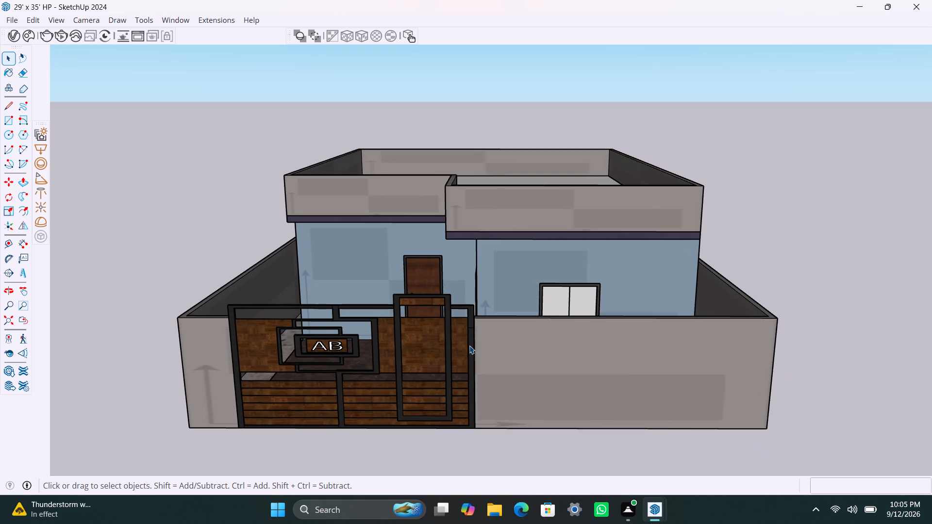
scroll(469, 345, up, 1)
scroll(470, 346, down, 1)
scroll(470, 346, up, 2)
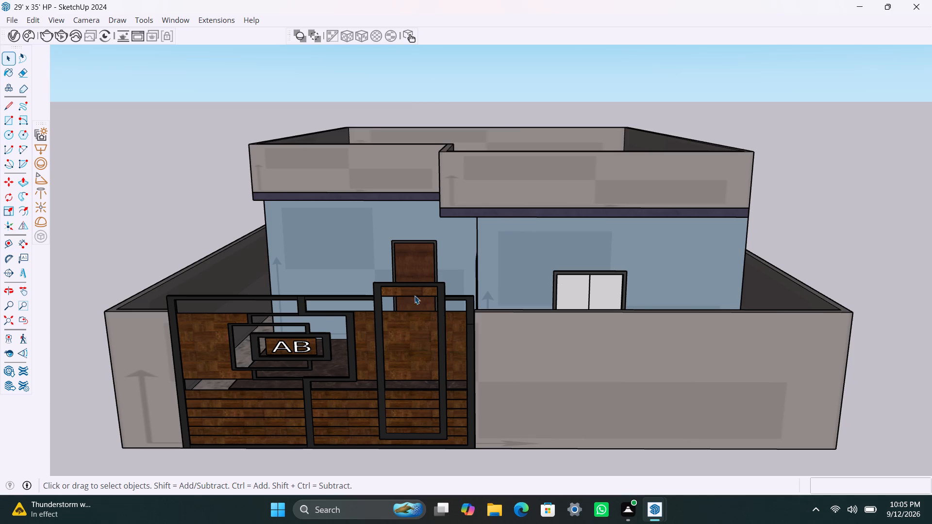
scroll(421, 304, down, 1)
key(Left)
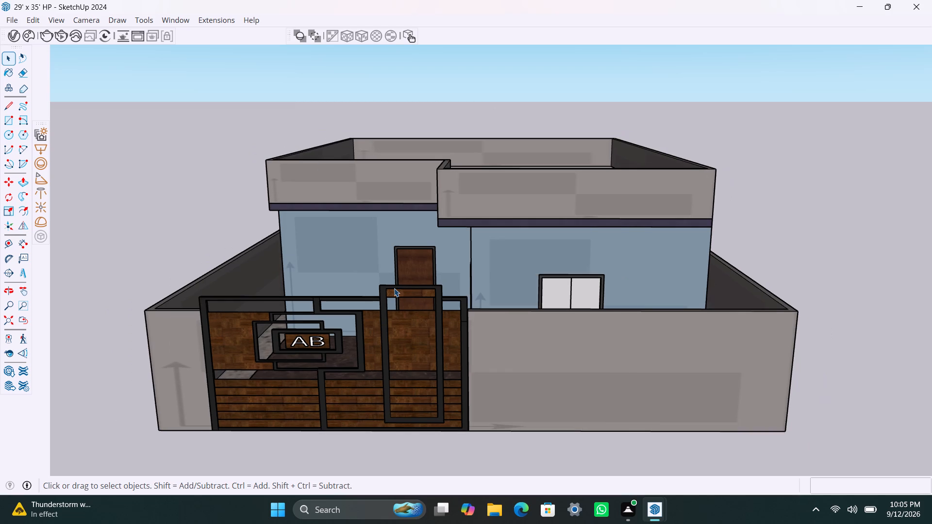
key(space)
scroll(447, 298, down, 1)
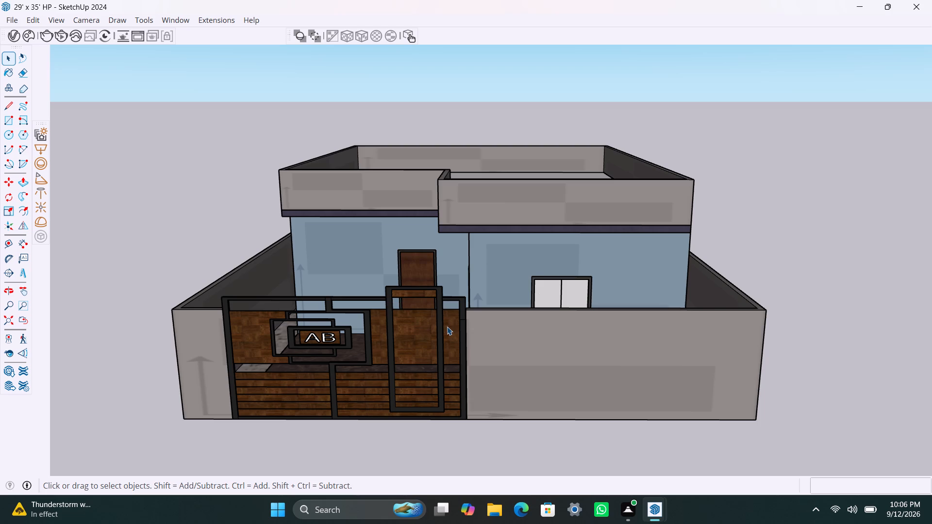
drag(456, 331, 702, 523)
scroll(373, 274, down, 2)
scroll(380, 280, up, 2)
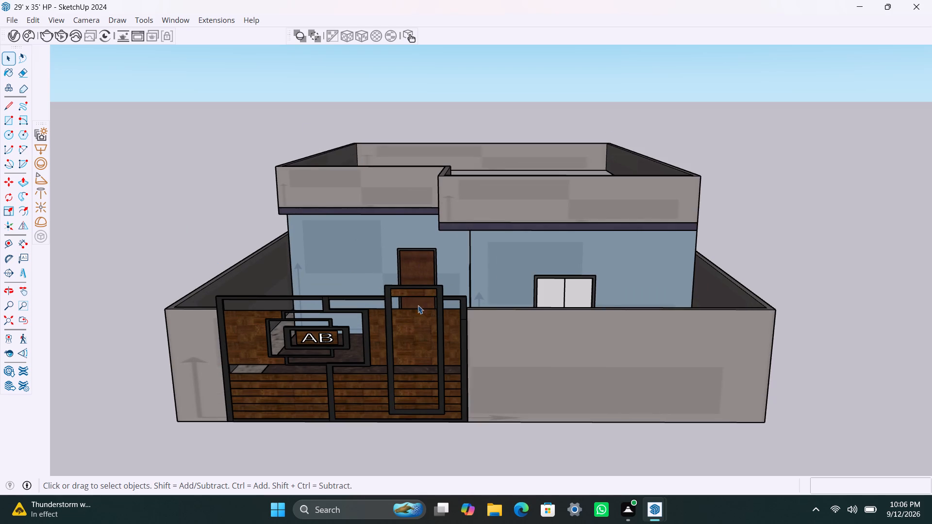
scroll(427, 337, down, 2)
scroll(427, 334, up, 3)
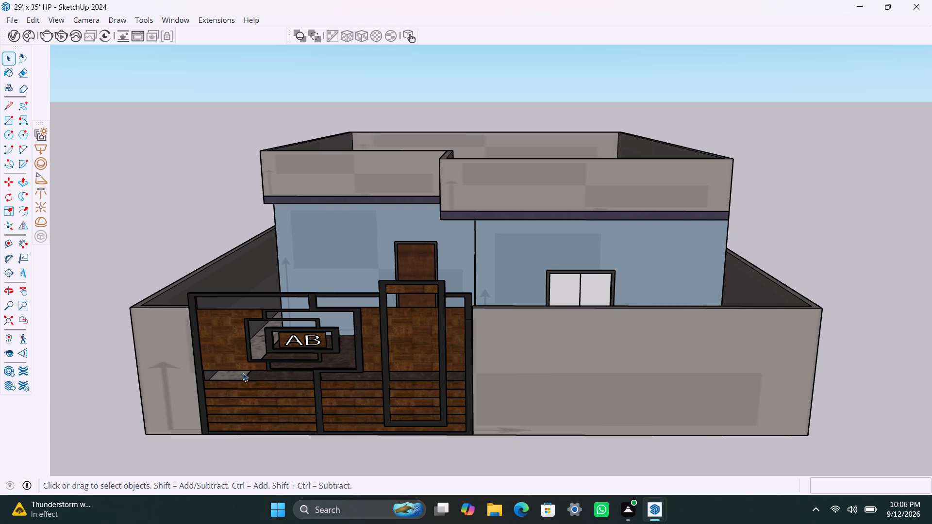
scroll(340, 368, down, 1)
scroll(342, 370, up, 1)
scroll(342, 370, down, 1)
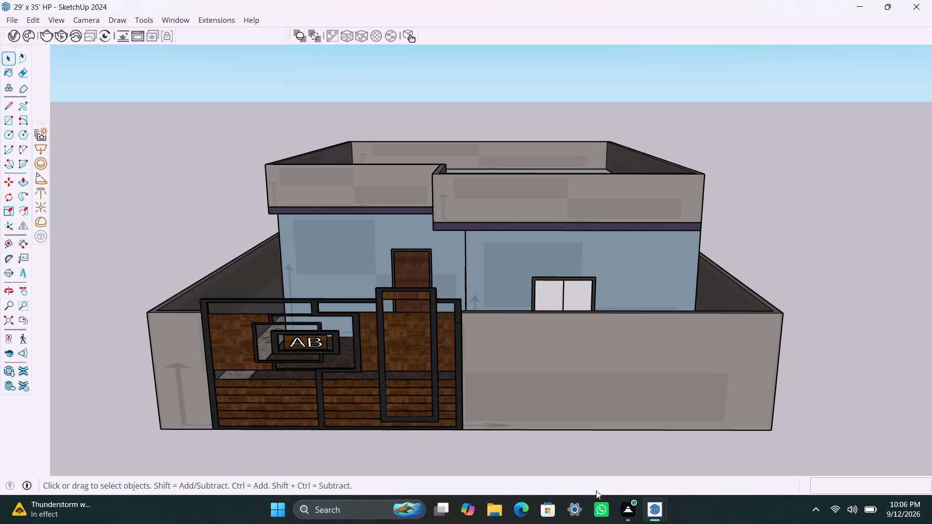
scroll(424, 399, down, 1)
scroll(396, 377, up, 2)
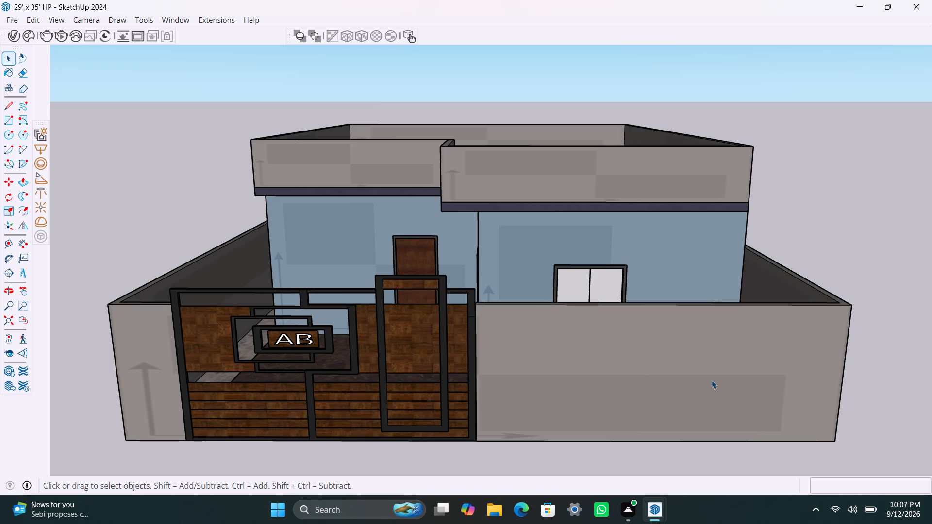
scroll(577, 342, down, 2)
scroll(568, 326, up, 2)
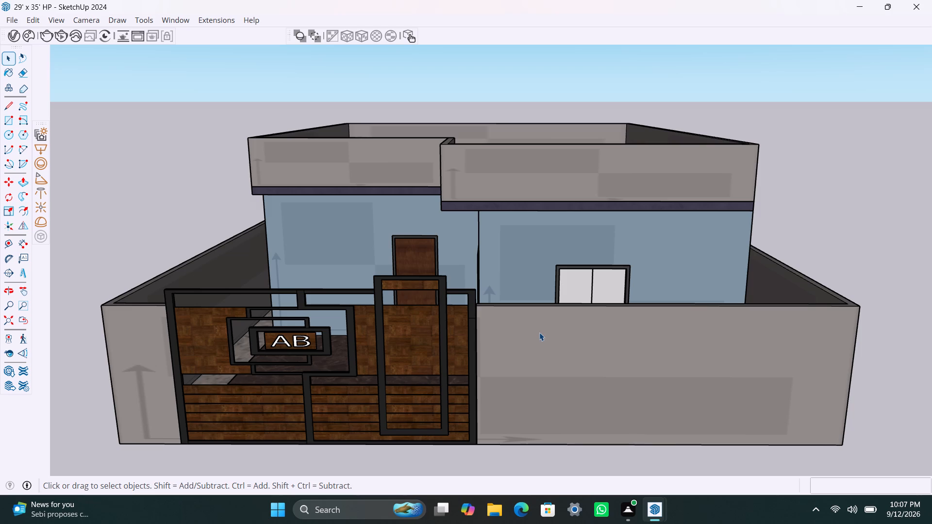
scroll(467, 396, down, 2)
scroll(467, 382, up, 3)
Examine the house's front façade, gate and boundary wall from lower and more distant viewpoints.
middle_click(466, 368)
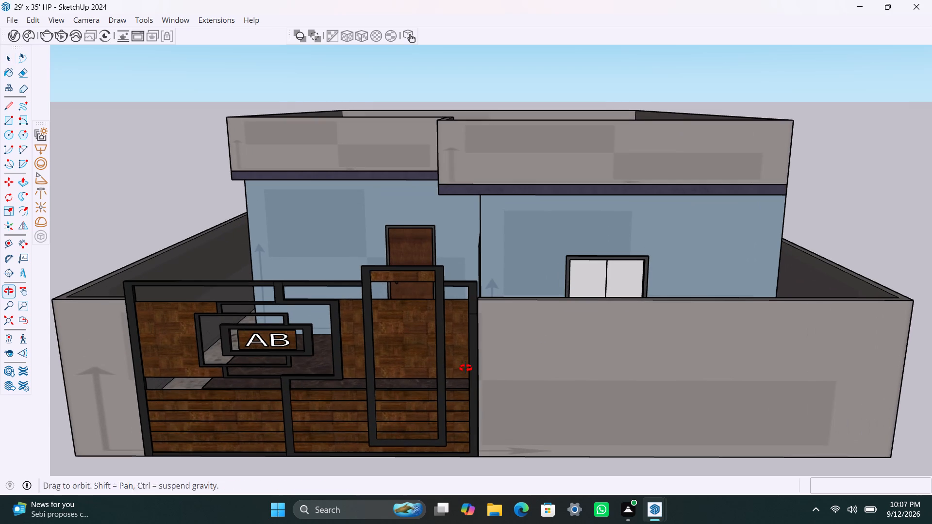
scroll(471, 371, down, 1)
middle_drag(471, 362, 449, 344)
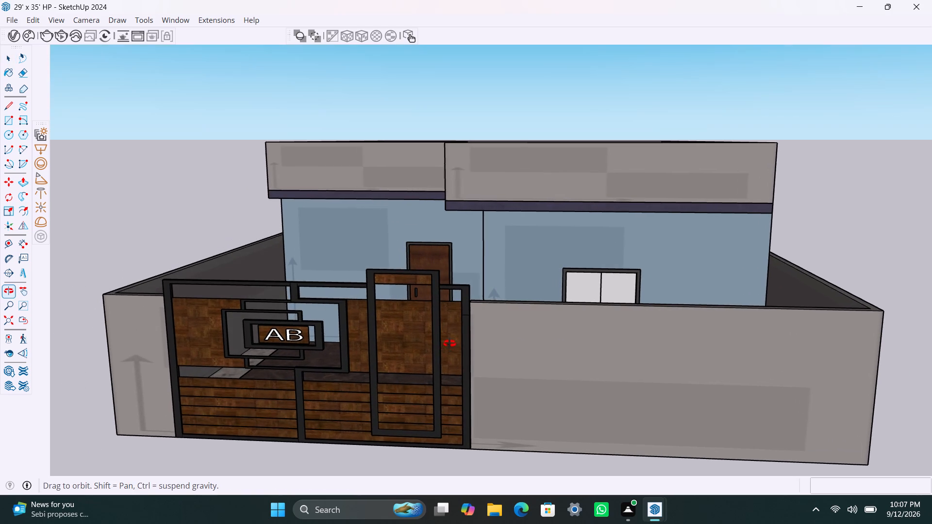
middle_drag(449, 344, 451, 344)
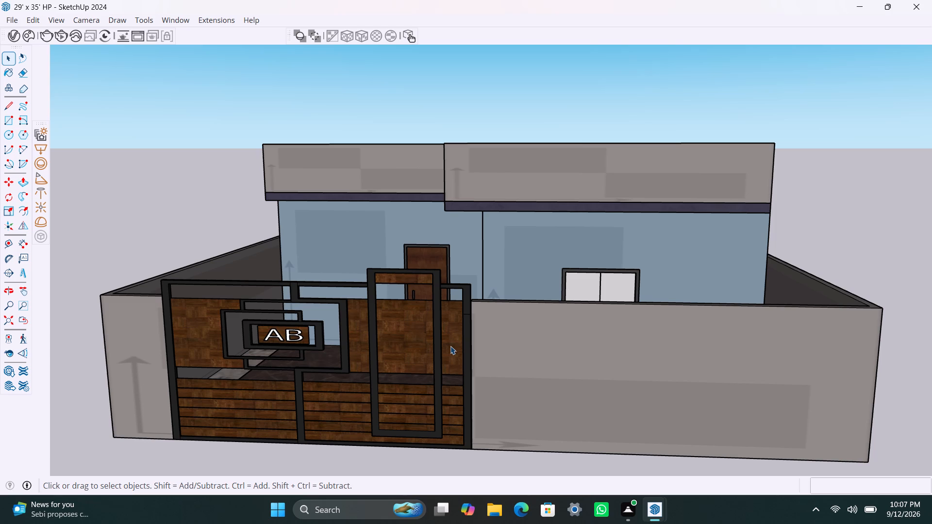
scroll(457, 370, down, 3)
scroll(467, 365, up, 2)
middle_drag(516, 436, 531, 442)
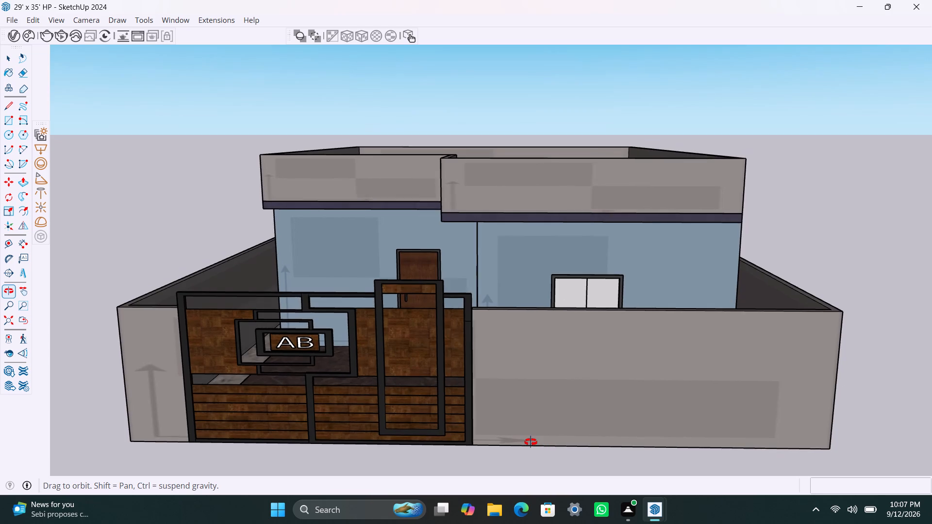
middle_drag(531, 442, 525, 410)
scroll(476, 337, down, 5)
scroll(468, 336, up, 4)
key(space)
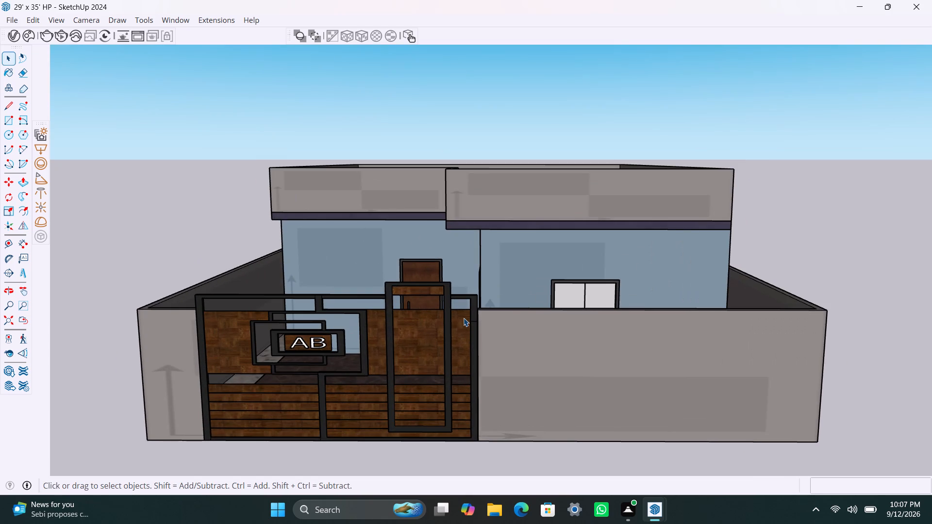
scroll(536, 359, down, 5)
scroll(537, 363, up, 4)
scroll(537, 363, down, 1)
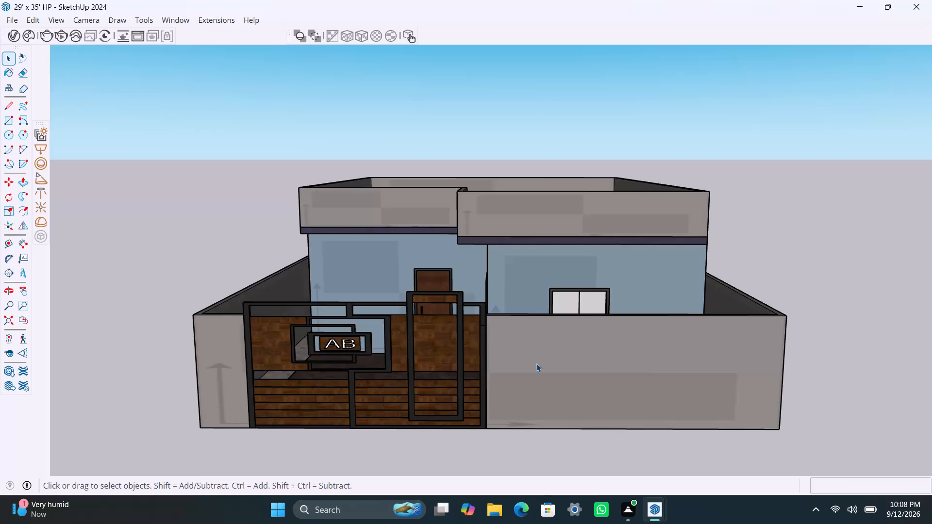
scroll(545, 411, down, 4)
scroll(499, 280, up, 3)
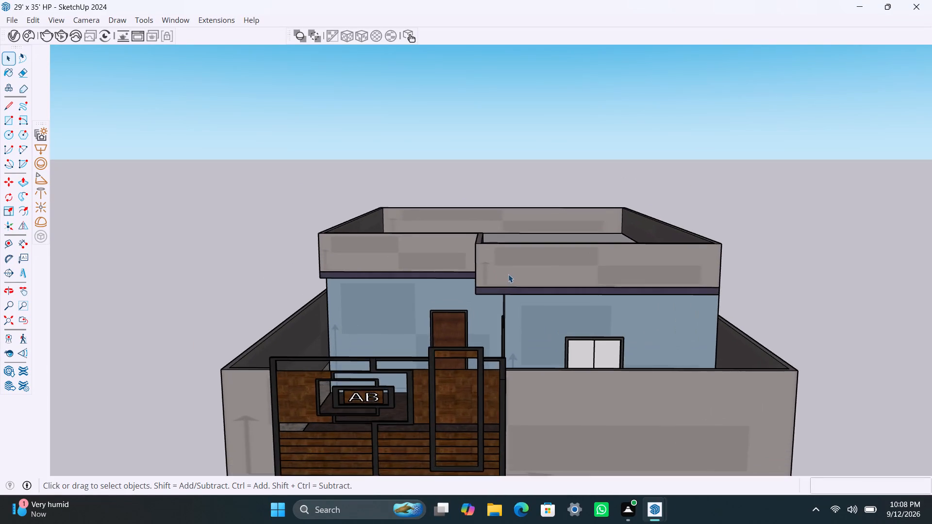
scroll(511, 275, down, 2)
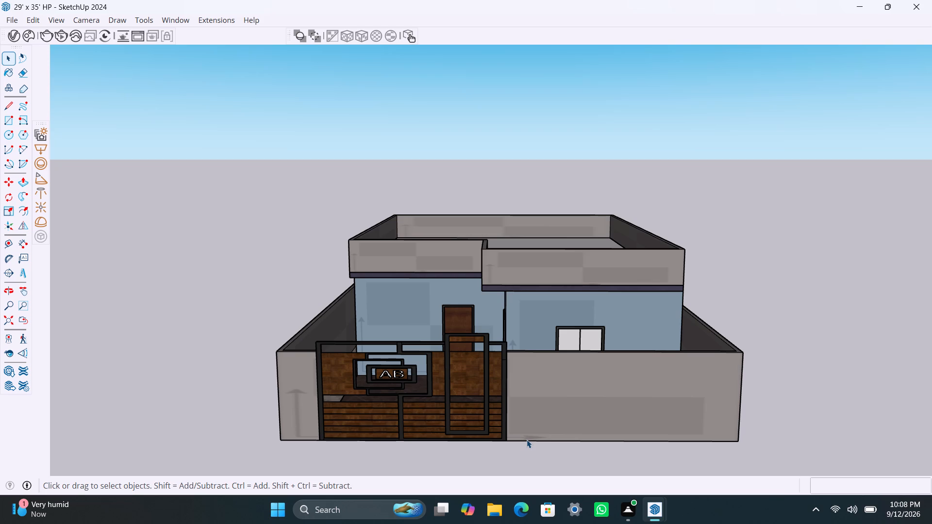
scroll(418, 423, up, 2)
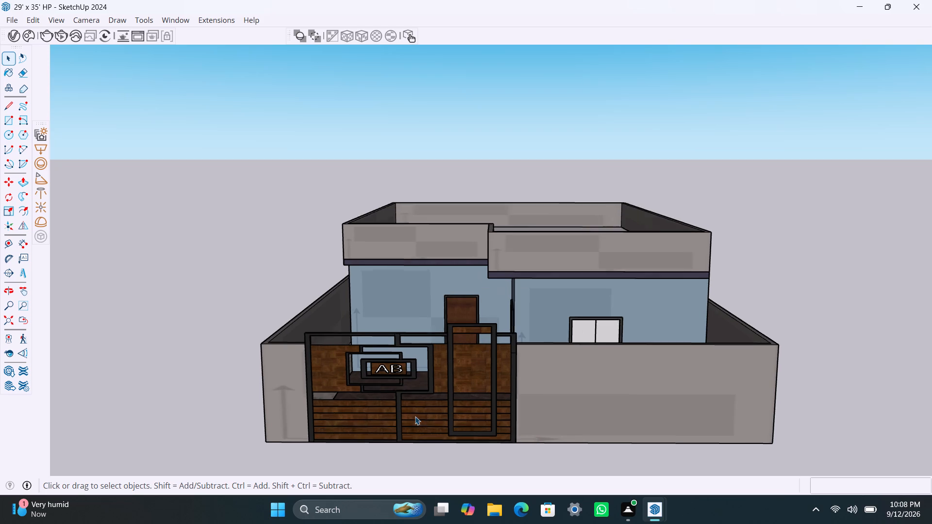
scroll(415, 404, down, 2)
scroll(434, 398, up, 1)
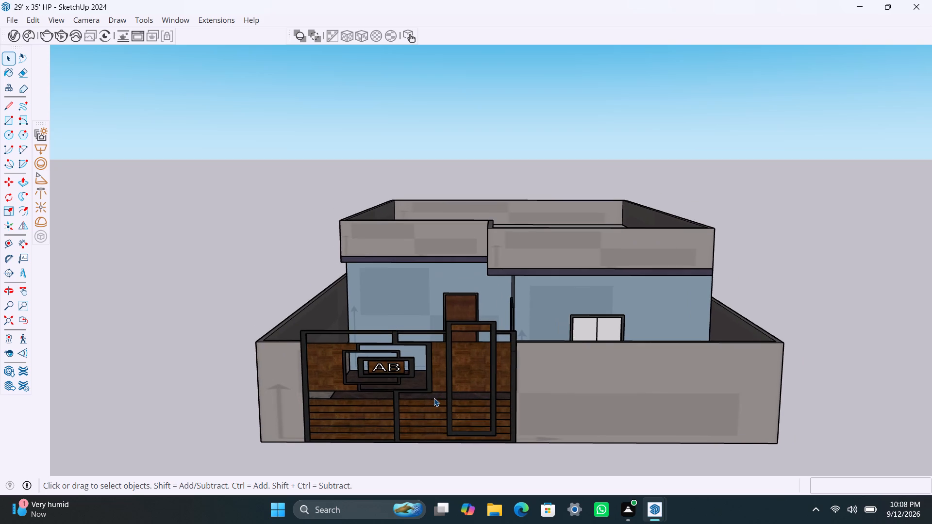
scroll(434, 398, up, 1)
scroll(435, 398, down, 1)
scroll(435, 397, up, 2)
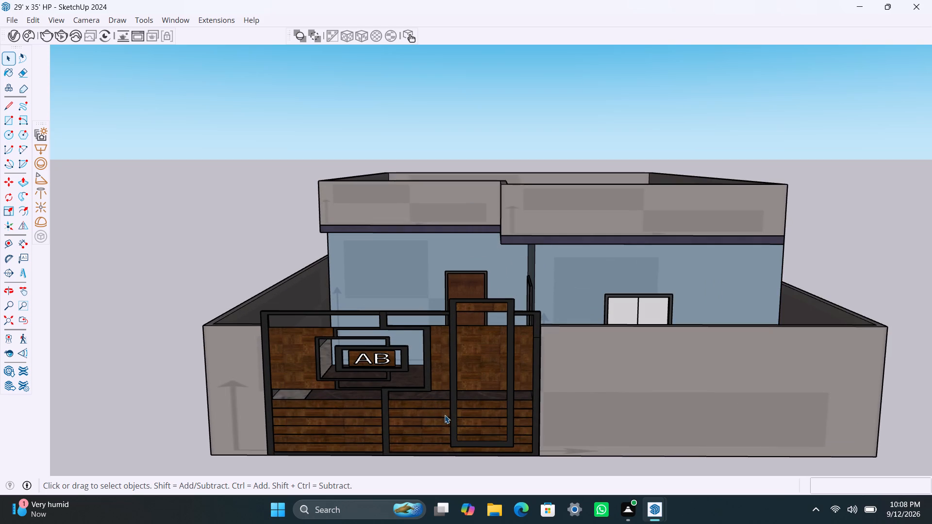
scroll(485, 399, down, 5)
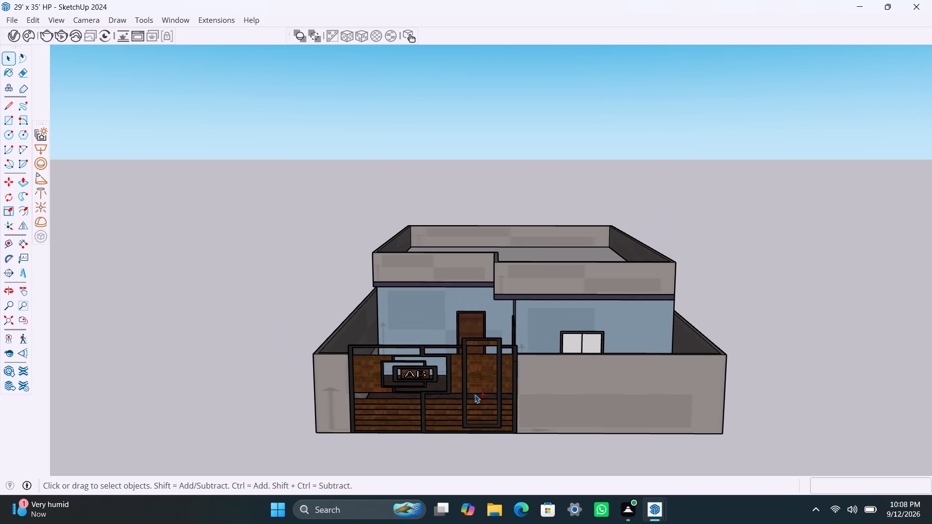
Draw a horizontal ground rectangle about 35' 5" by 10' 6" in front of the boundary wall, starting at its front-left base corner.
shift+middle_drag(475, 394, 479, 355)
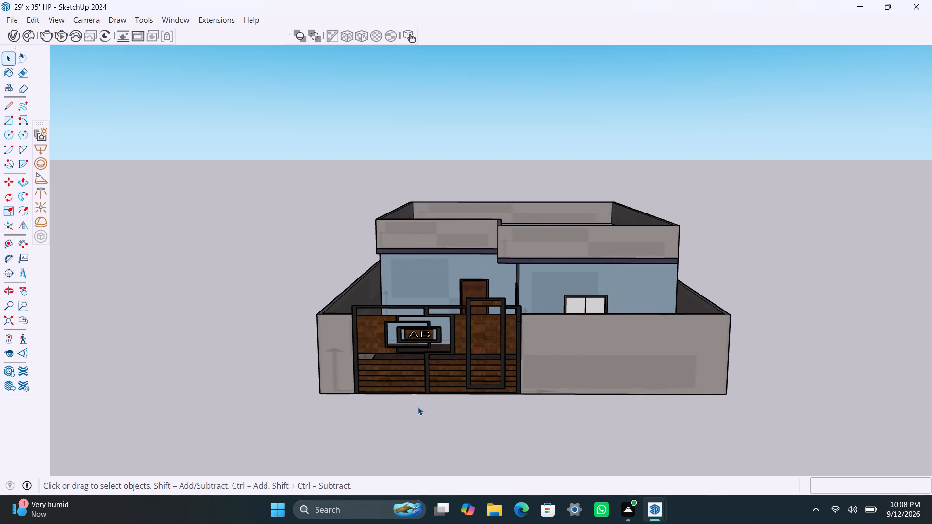
key(r)
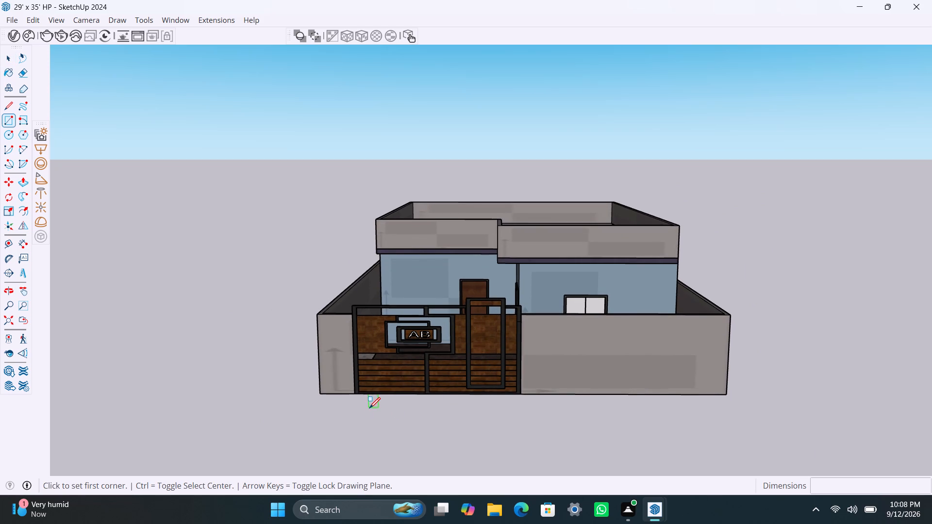
click(318, 395)
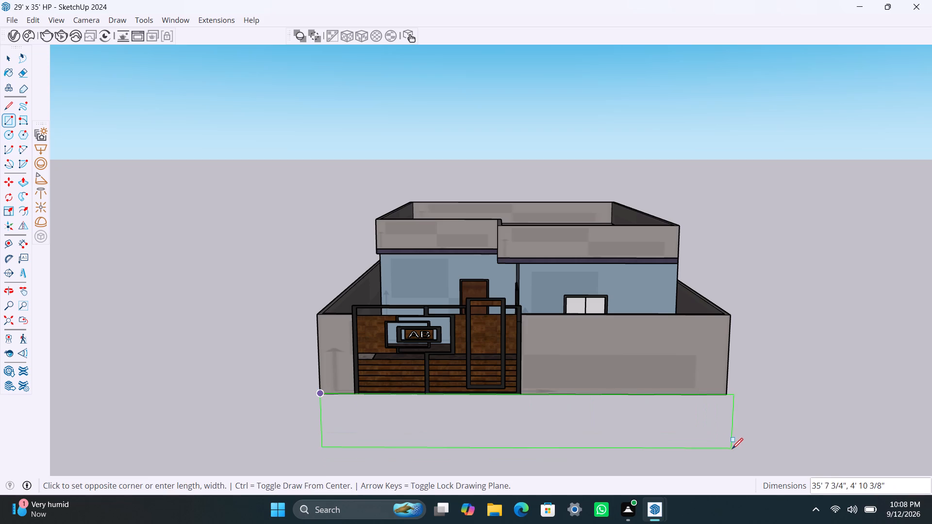
key(Down)
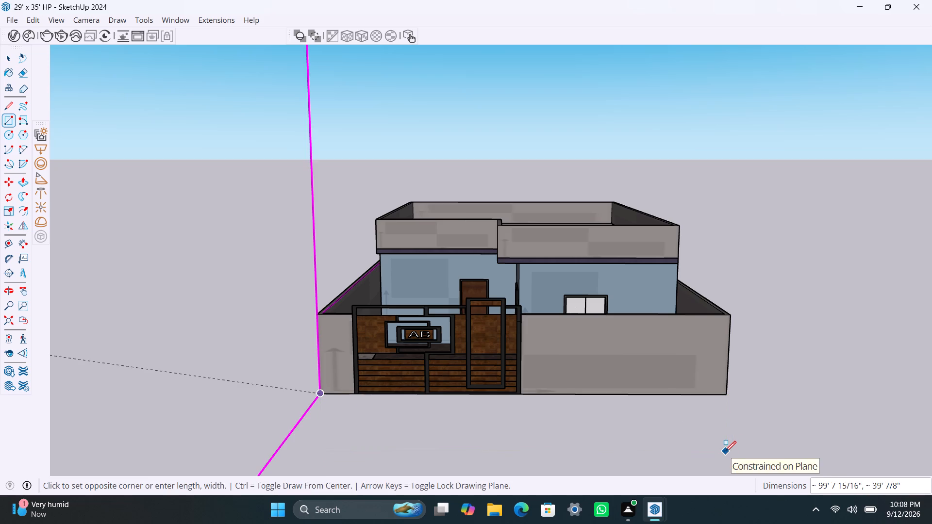
key(Right)
key(Left)
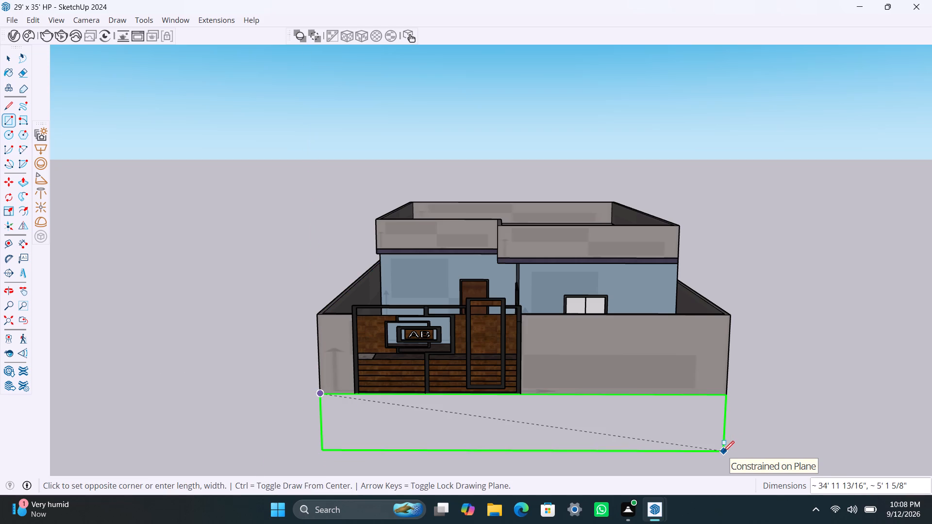
key(Up)
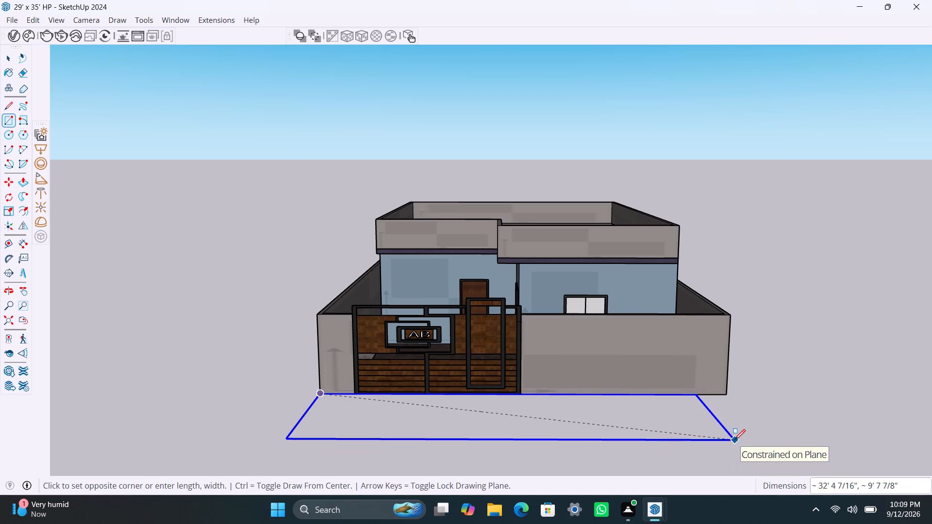
click(782, 445)
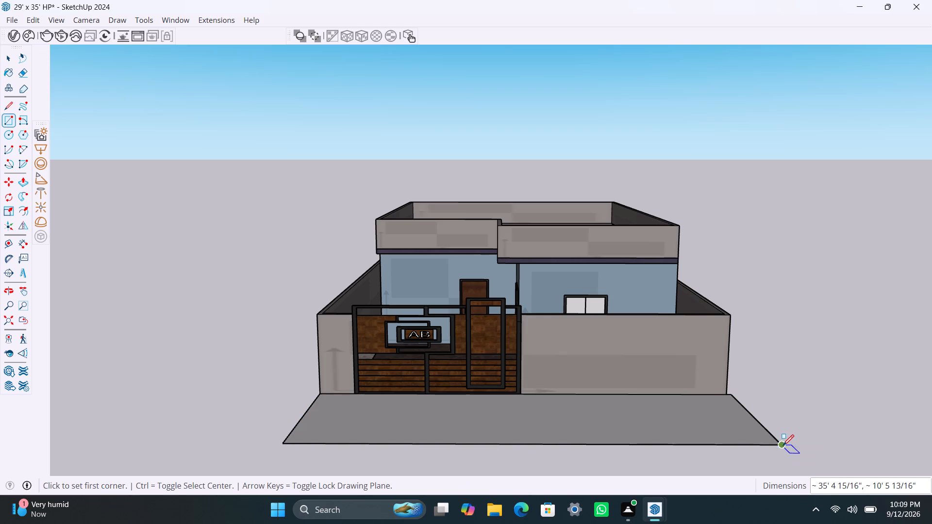
Group the ground rectangle's face and edges in front of the boundary wall.
key(space)
double_click(576, 432)
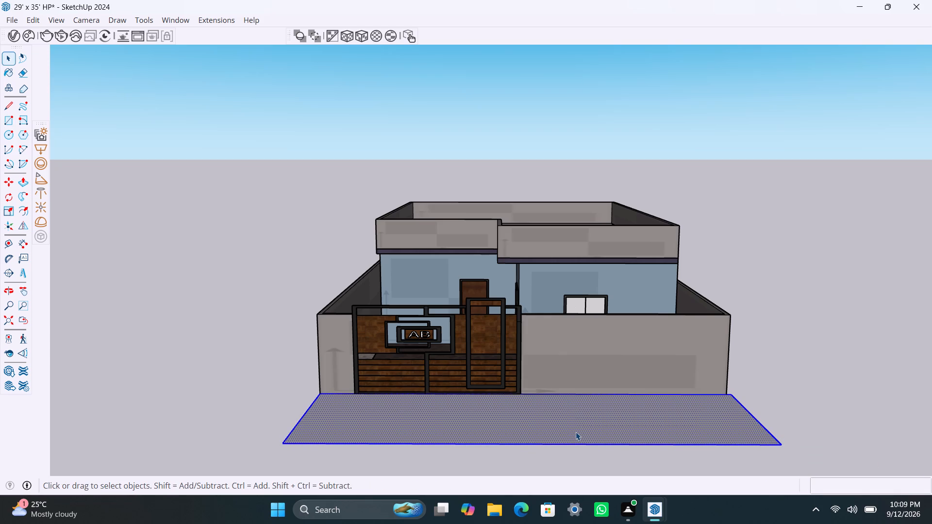
right_click(576, 432)
click(621, 274)
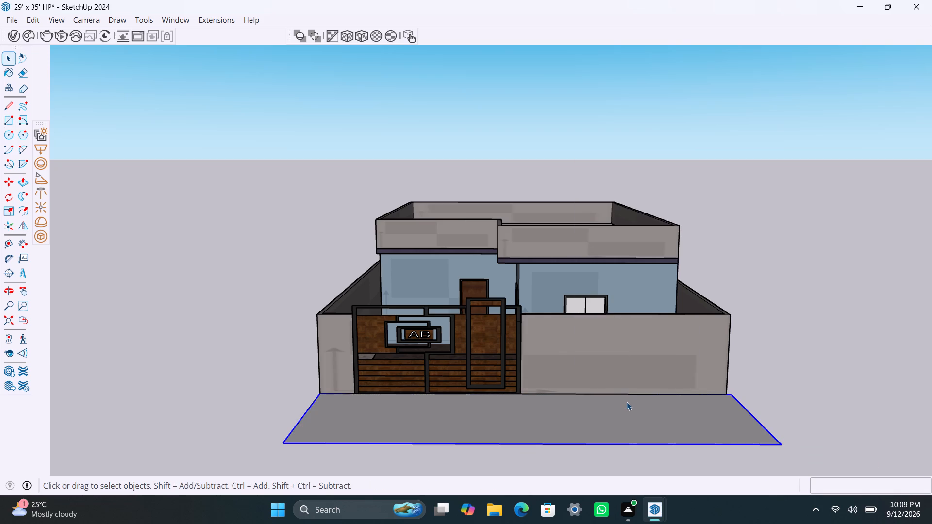
Inside the ground group, extrude the rectangle's underside 2" downward to form a thin slab.
scroll(727, 440, down, 2)
middle_drag(670, 438, 646, 385)
scroll(634, 397, up, 2)
scroll(524, 405, up, 3)
middle_drag(523, 396, 535, 338)
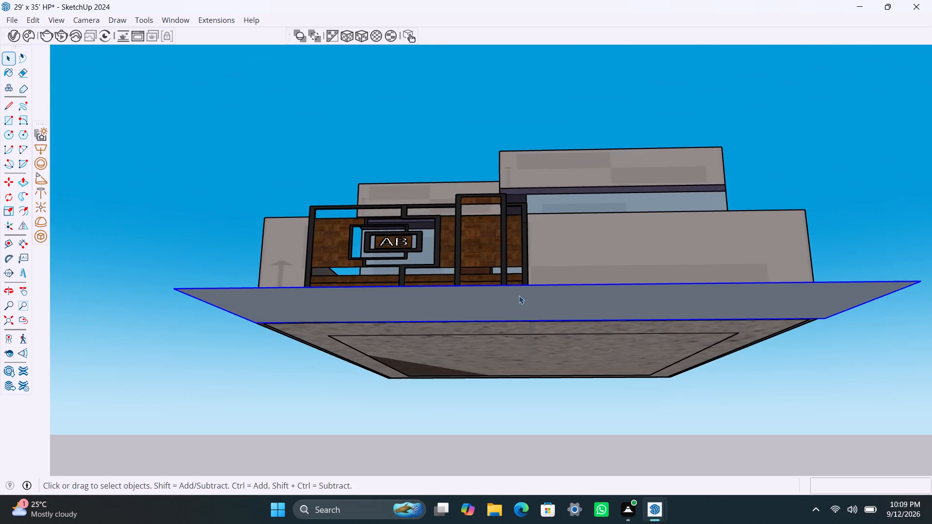
right_click(519, 295)
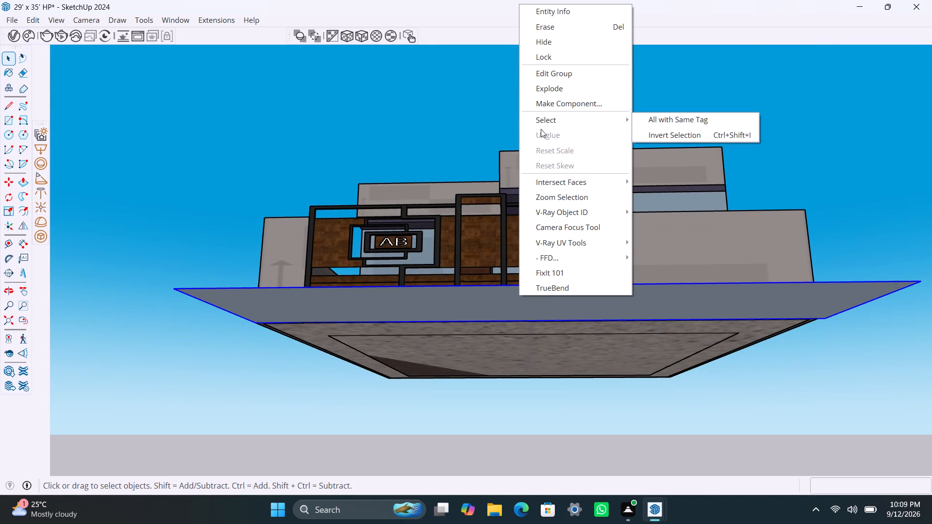
triple_click(465, 306)
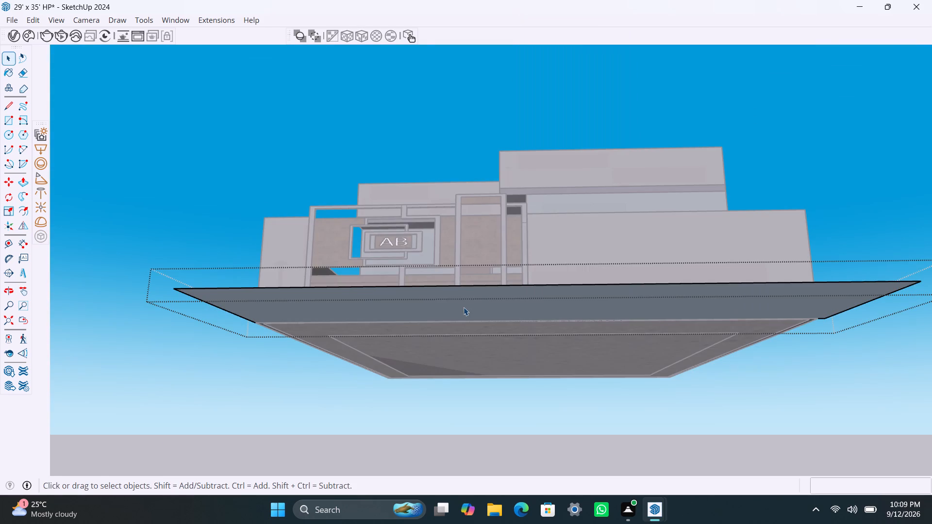
click(464, 307)
key(p)
click(464, 308)
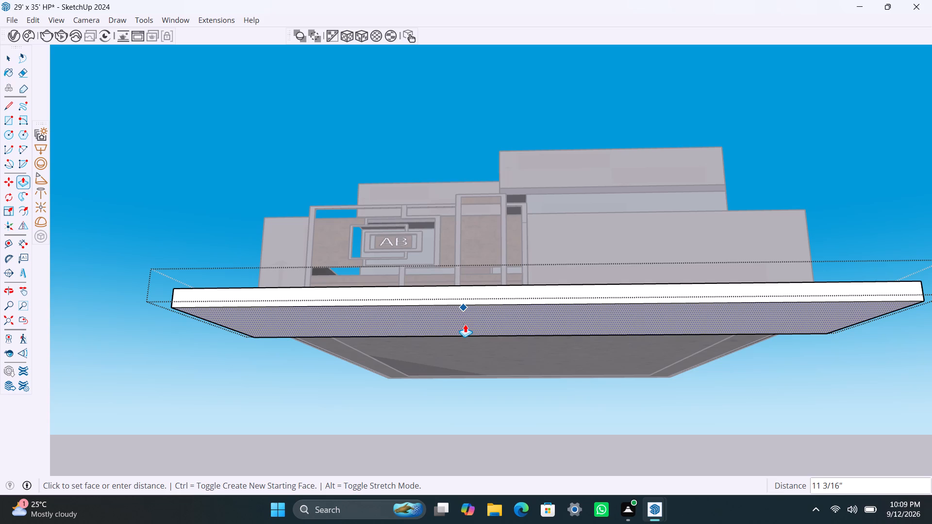
key(2)
key(shift+quotedbl)
key(Return)
key(space)
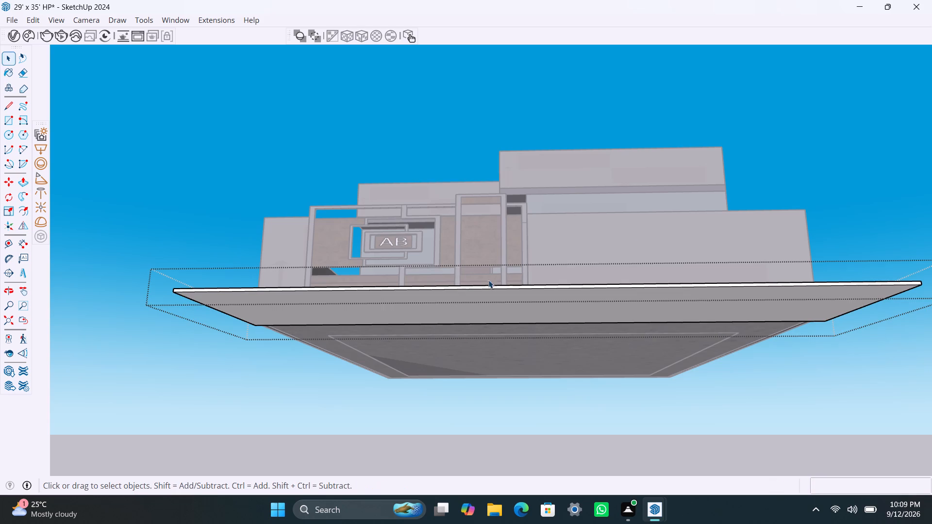
click(765, 184)
Inside the slab group, extend the slab's right end face outward past the boundary wall's front-right corner with Push/Pull.
scroll(594, 281, down, 3)
middle_drag(500, 267, 504, 408)
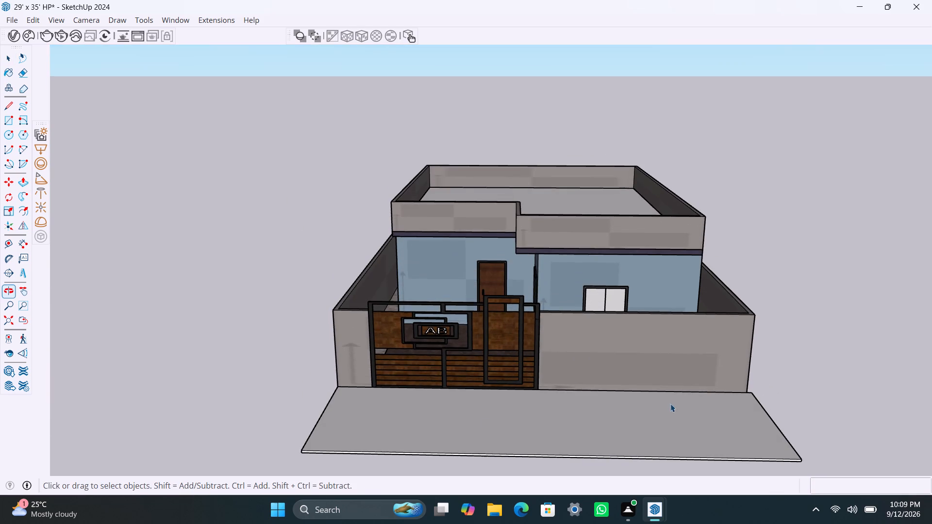
scroll(722, 411, down, 2)
shift+middle_drag(718, 410, 578, 403)
scroll(627, 417, up, 3)
middle_drag(693, 409, 453, 374)
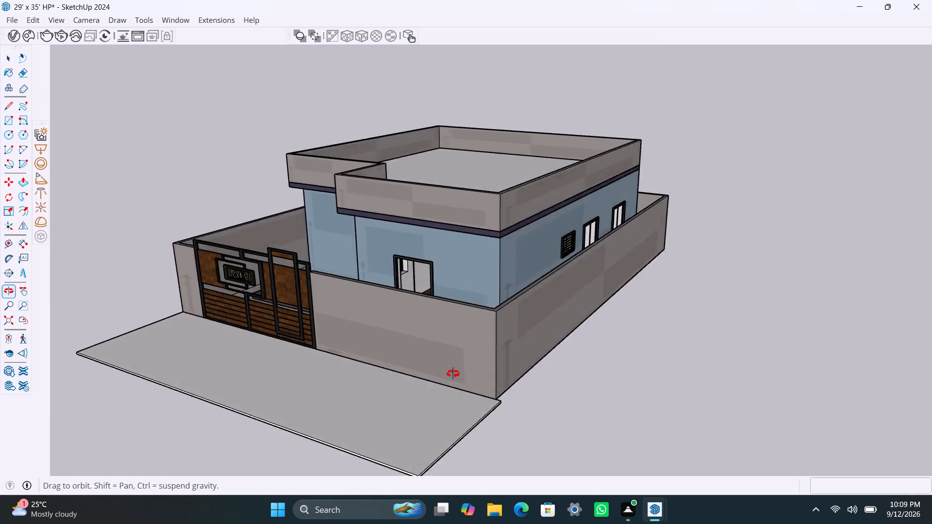
middle_drag(453, 374, 436, 360)
scroll(399, 382, up, 11)
scroll(348, 338, up, 3)
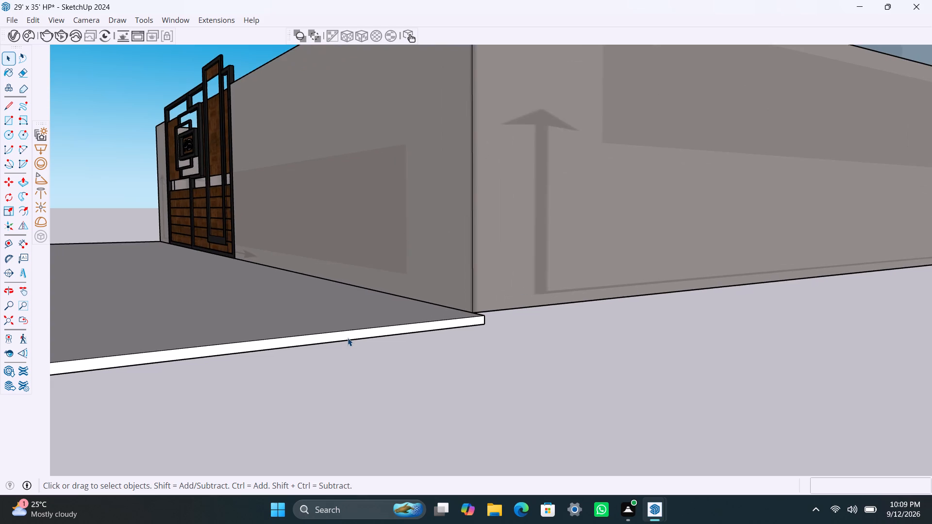
triple_click(348, 338)
scroll(348, 338, up, 3)
click(348, 338)
key(p)
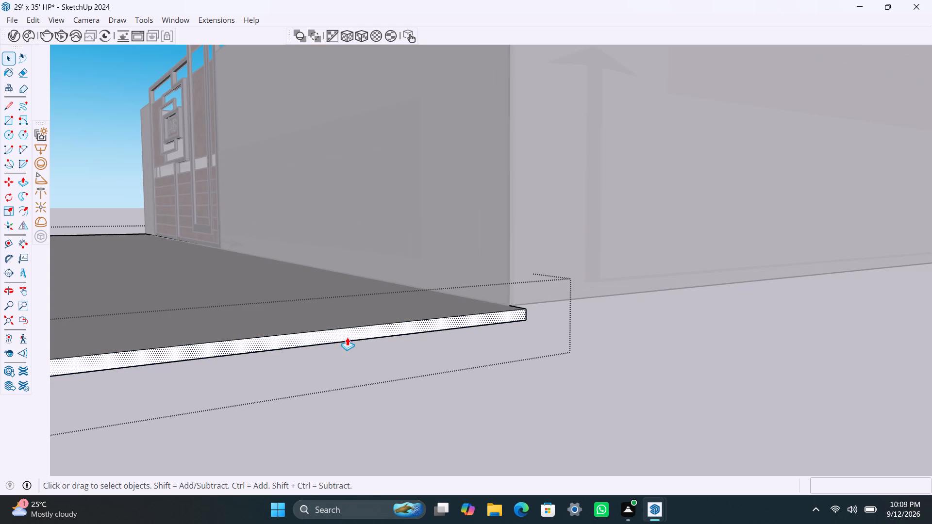
drag(347, 337, 443, 425)
scroll(448, 430, down, 11)
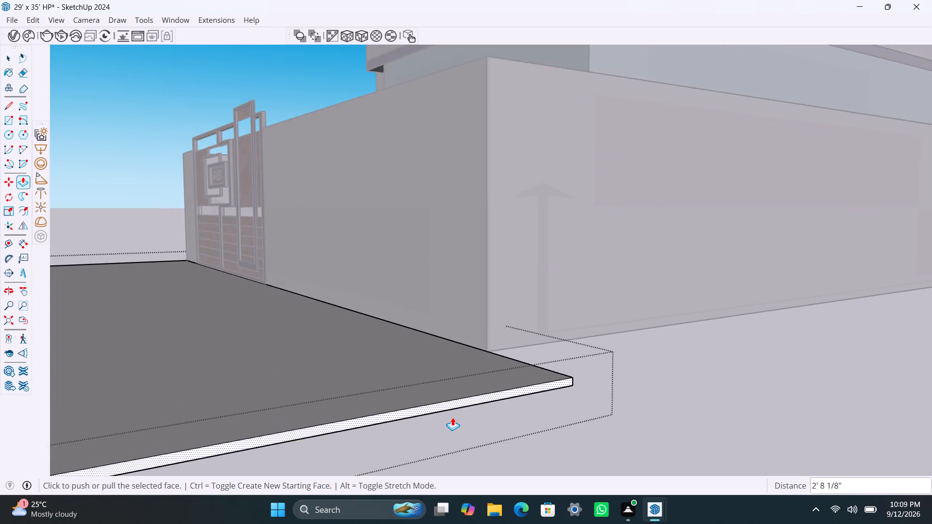
scroll(452, 417, down, 1)
middle_drag(452, 417, 466, 343)
scroll(426, 336, up, 2)
drag(426, 336, 427, 351)
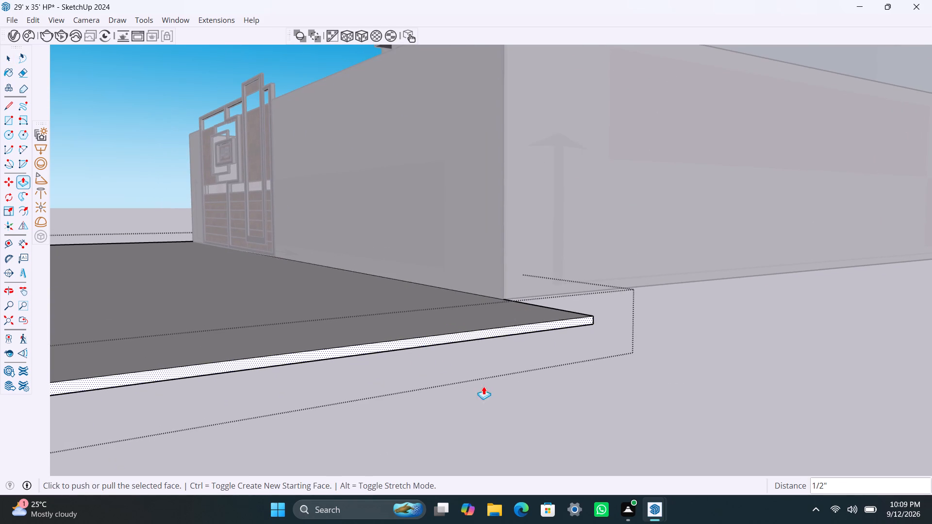
drag(414, 343, 571, 439)
click(571, 439)
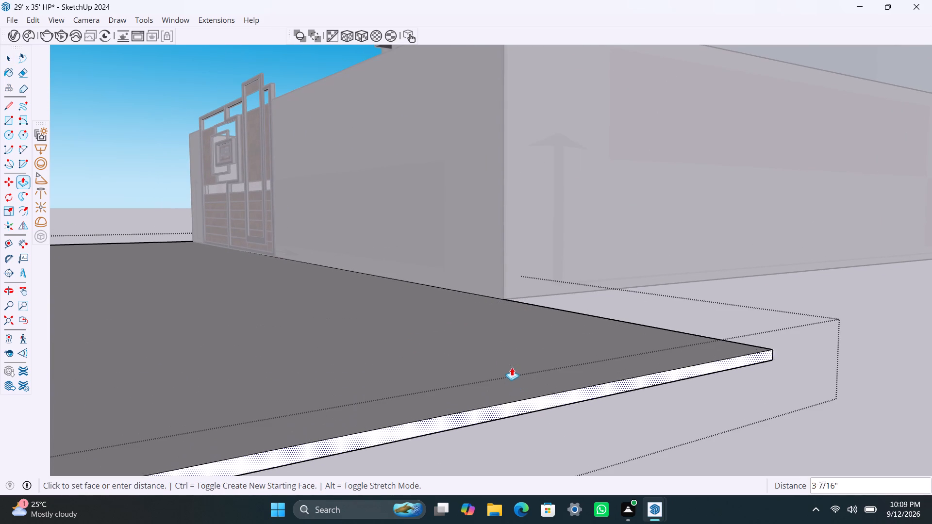
scroll(507, 356, down, 5)
click(583, 436)
key(space)
Extend the slab's left end face outward past the boundary wall's front-left corner with Push/Pull.
scroll(436, 313, down, 3)
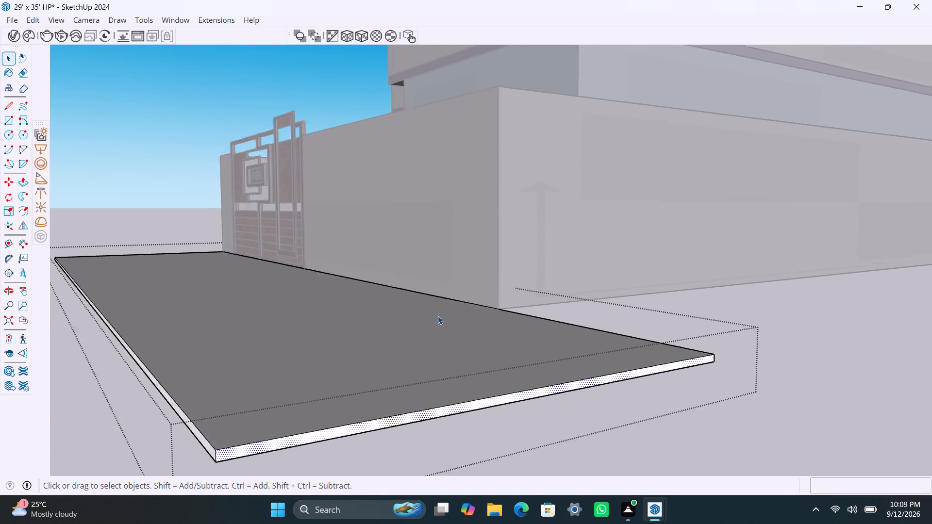
scroll(438, 316, down, 8)
middle_drag(441, 326, 677, 383)
scroll(455, 313, down, 3)
middle_drag(439, 380, 579, 386)
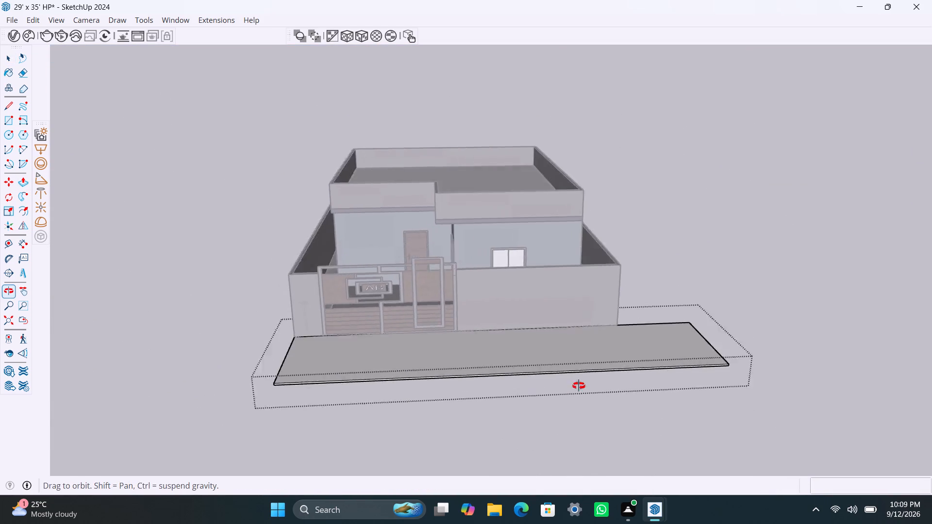
middle_drag(579, 386, 742, 370)
scroll(548, 377, up, 17)
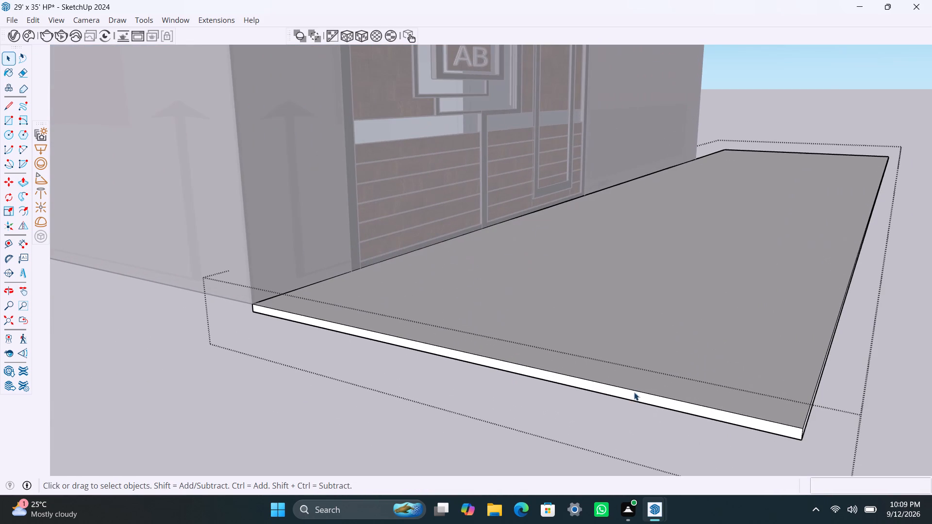
click(657, 405)
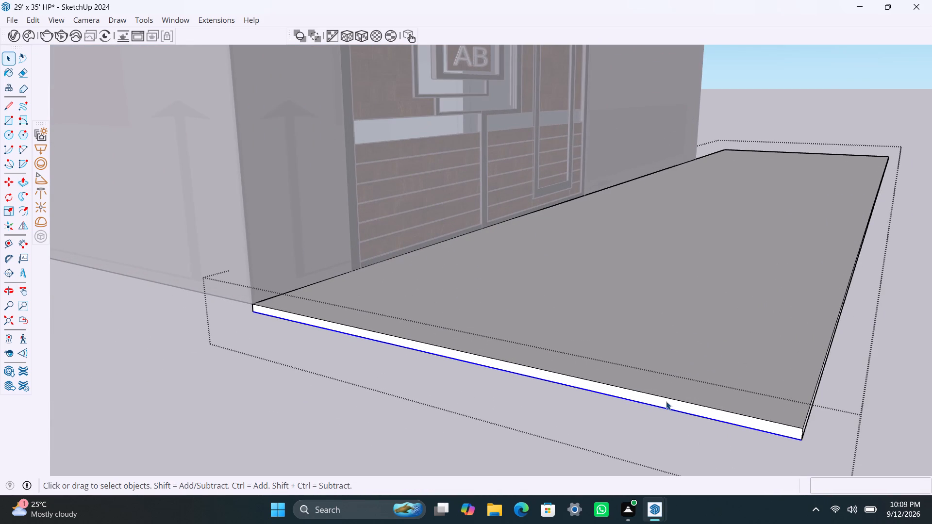
click(666, 401)
scroll(671, 406, up, 2)
key(p)
drag(671, 406, 629, 436)
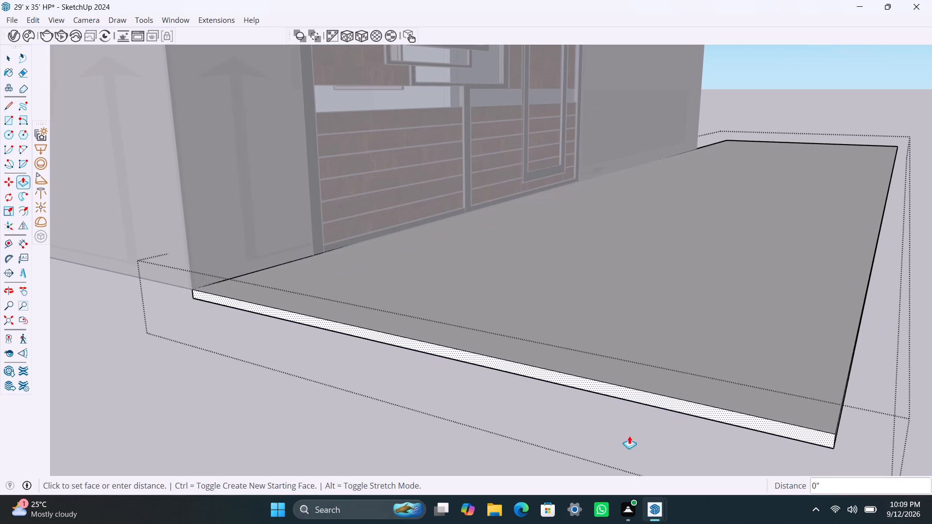
drag(629, 436, 496, 523)
click(491, 463)
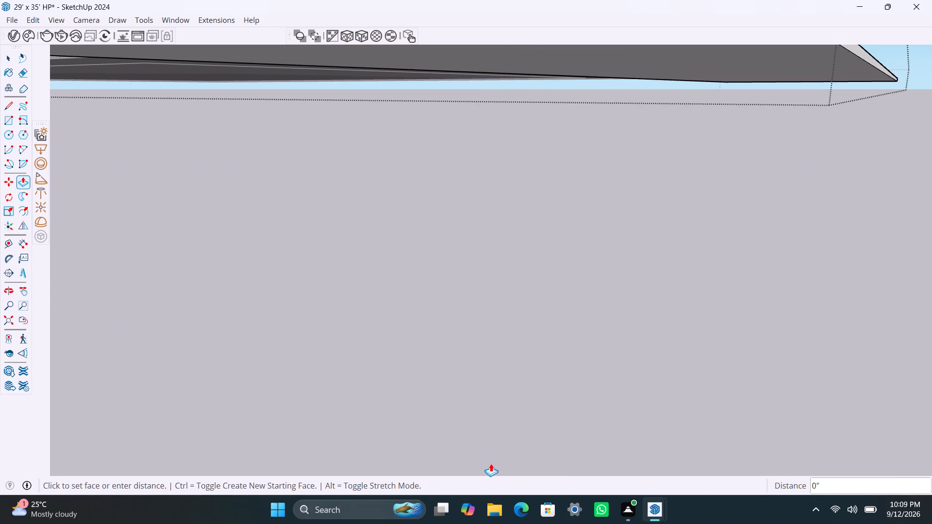
key(space)
click(516, 362)
Examine how far the ground slab overhangs each side of the boundary wall from the front and above.
scroll(526, 318, down, 12)
middle_drag(669, 224, 429, 337)
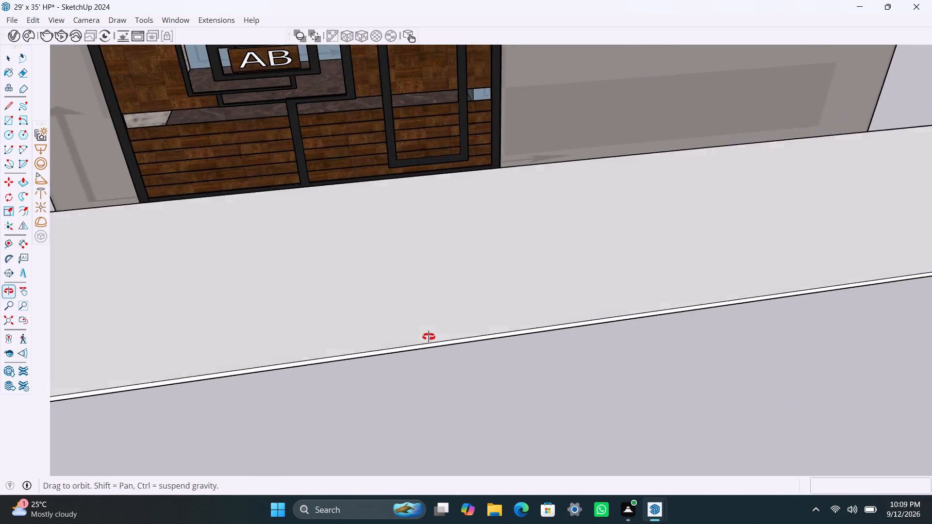
middle_drag(429, 337, 424, 342)
scroll(481, 350, down, 10)
middle_drag(703, 360, 664, 389)
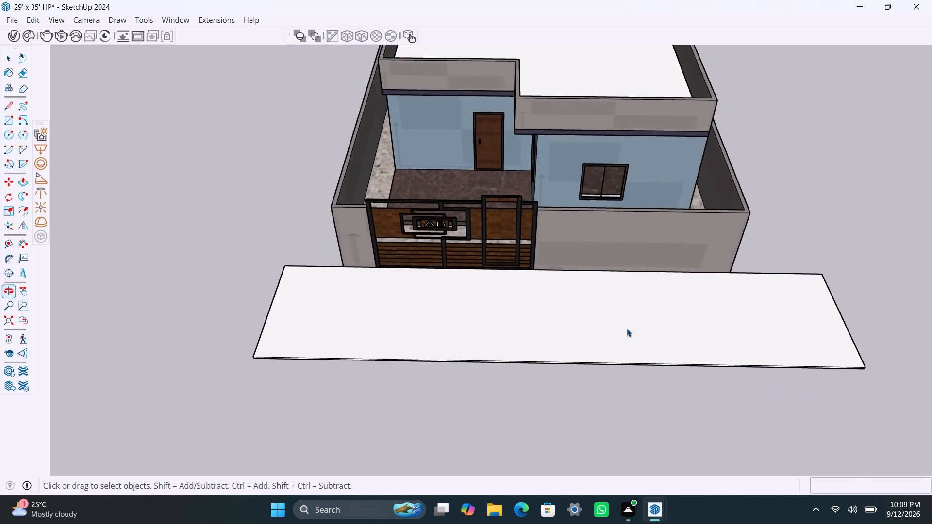
scroll(609, 272, down, 2)
shift+middle_drag(567, 279, 556, 404)
scroll(603, 367, up, 2)
middle_drag(630, 292, 624, 278)
scroll(578, 269, down, 2)
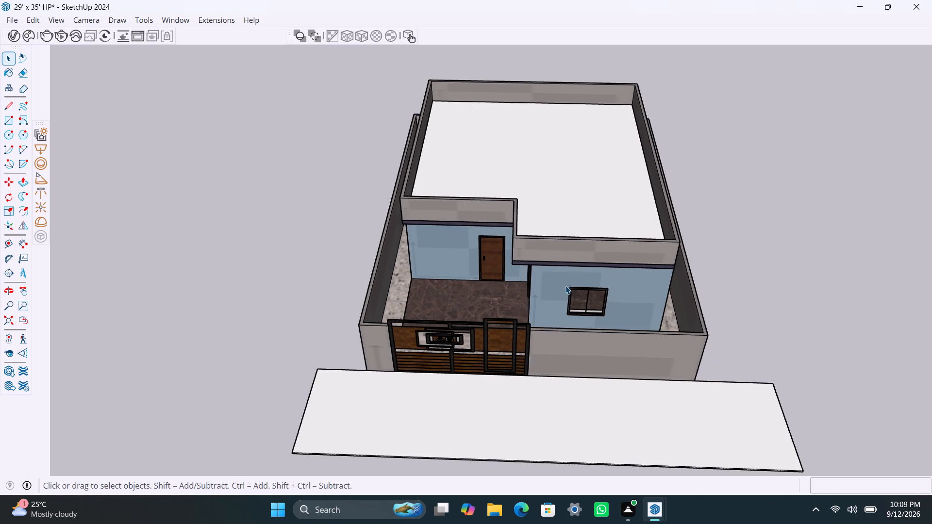
shift+middle_drag(566, 287, 563, 366)
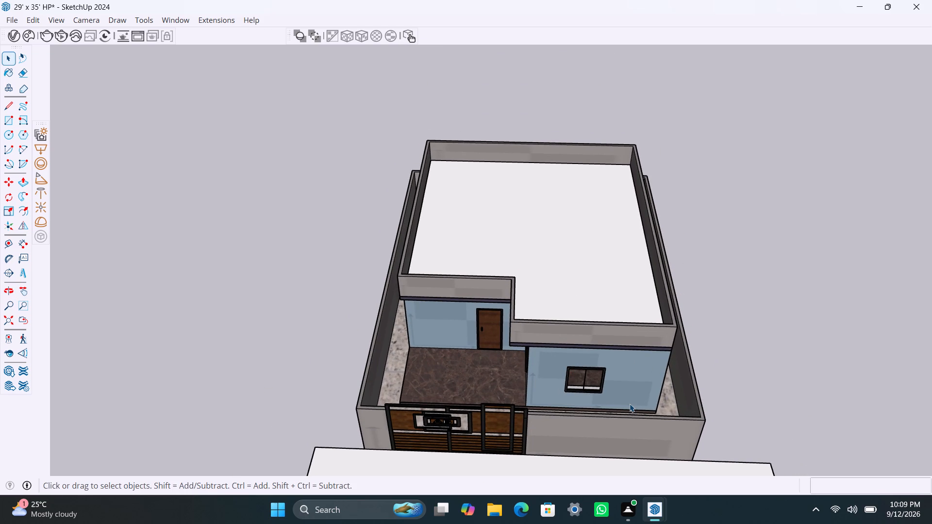
scroll(594, 397, down, 2)
scroll(497, 462, up, 2)
scroll(527, 435, down, 1)
middle_drag(492, 425, 482, 394)
scroll(412, 436, up, 2)
scroll(406, 417, down, 4)
middle_drag(415, 419, 451, 397)
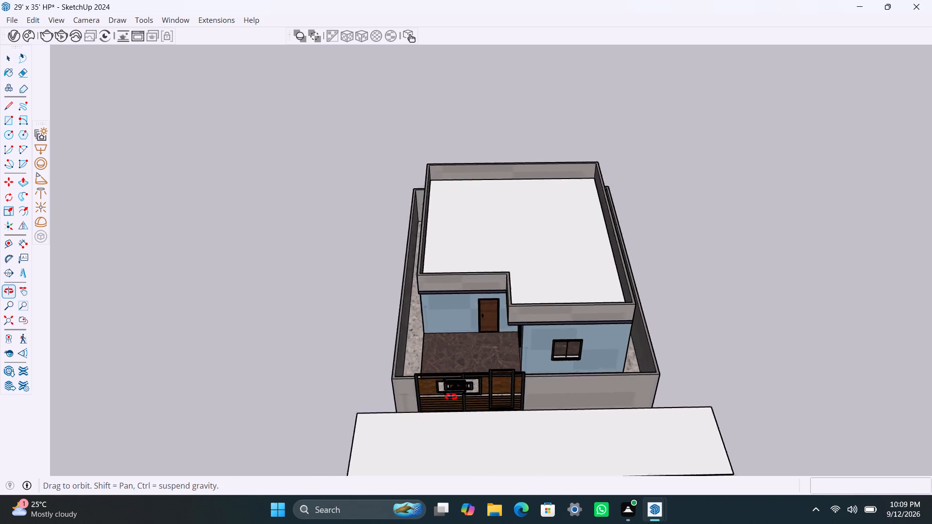
middle_drag(451, 397, 486, 362)
Inside the slab group, pull the slab's left end face outward by about a further 3' 1".
scroll(480, 383, up, 3)
middle_drag(520, 393, 601, 307)
scroll(501, 374, up, 3)
middle_drag(458, 400, 605, 371)
scroll(568, 380, up, 13)
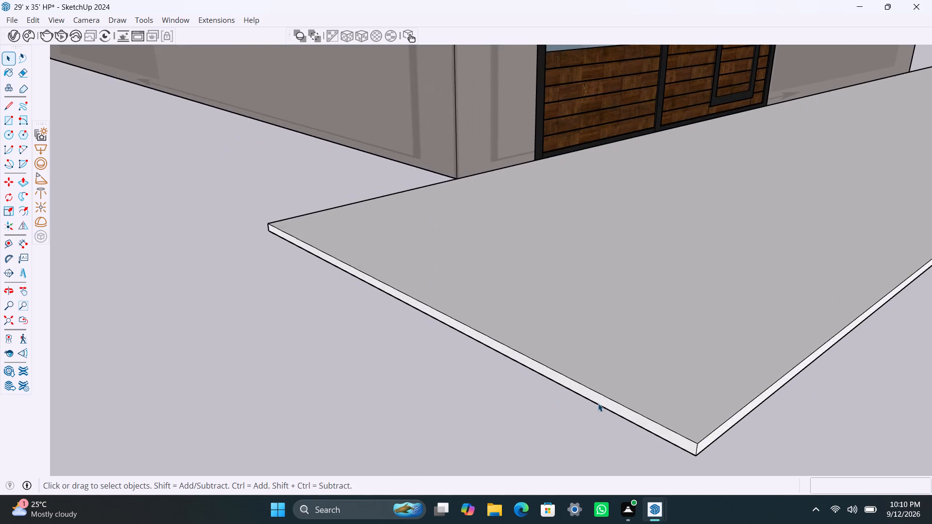
scroll(598, 403, up, 3)
click(614, 410)
click(629, 411)
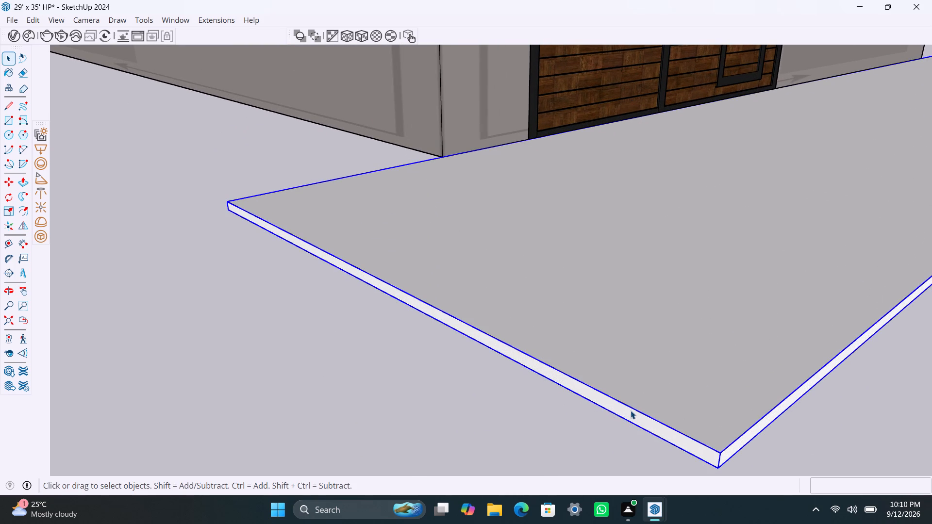
click(632, 411)
click(633, 417)
triple_click(633, 417)
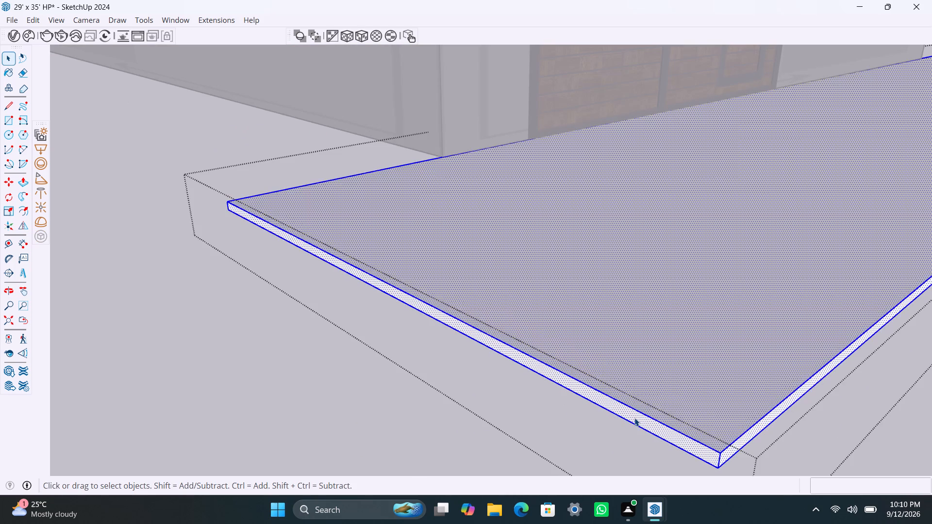
scroll(634, 418, up, 2)
click(634, 418)
key(p)
drag(634, 419, 469, 485)
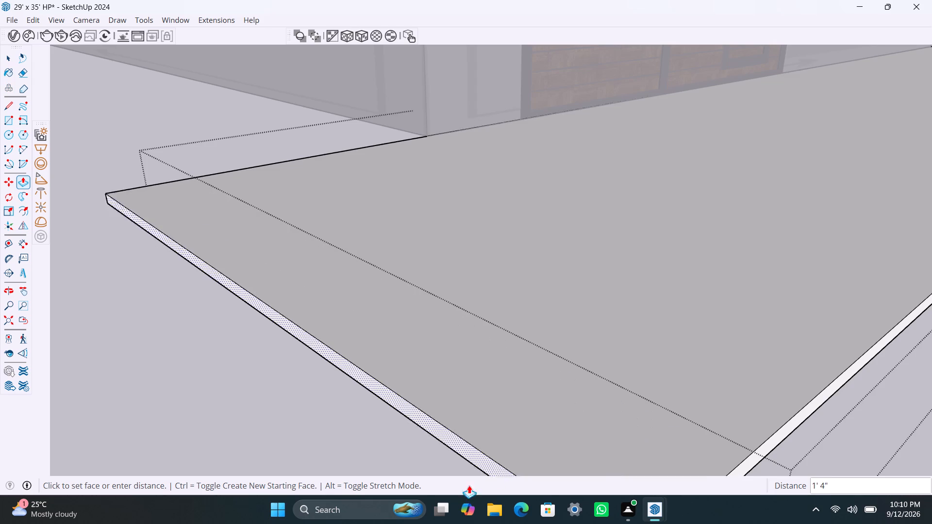
drag(469, 485, 244, 484)
click(225, 484)
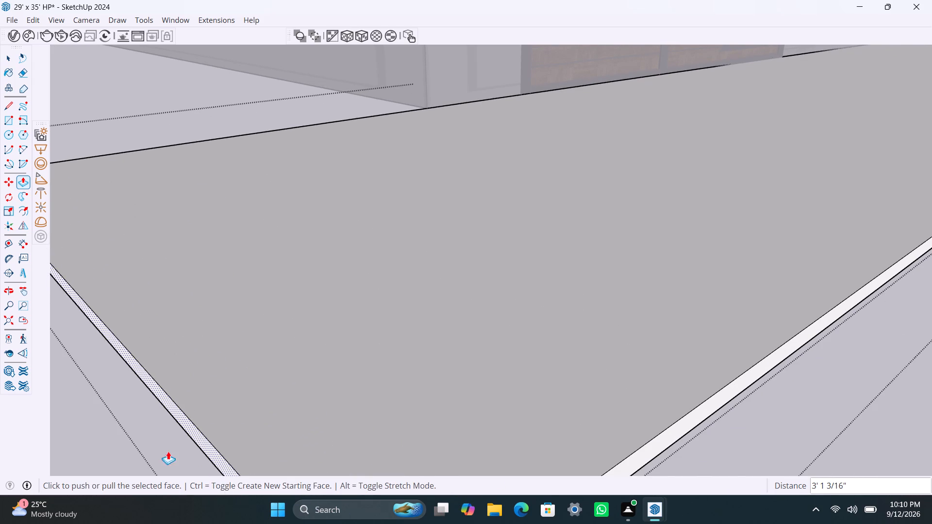
key(space)
Leave the slab group and examine the widened slab against the house front from above.
scroll(264, 386, down, 20)
scroll(264, 386, down, 2)
middle_drag(697, 306, 548, 337)
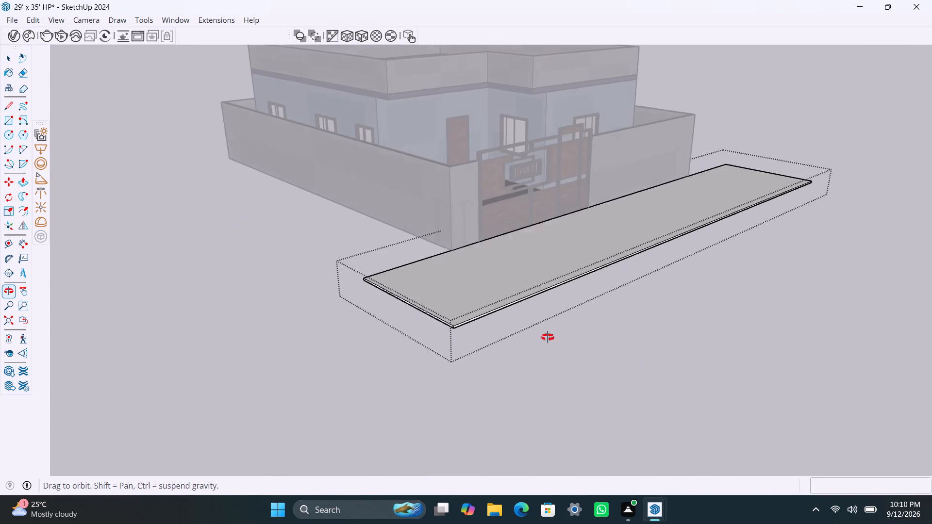
middle_drag(548, 337, 516, 367)
scroll(528, 305, down, 4)
shift+middle_drag(467, 329, 391, 444)
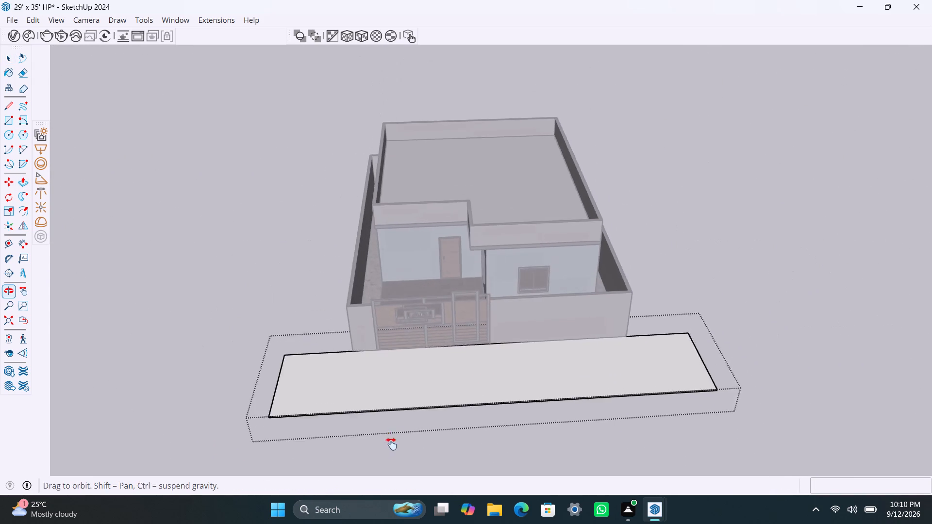
shift+middle_drag(391, 444, 389, 446)
scroll(408, 399, up, 2)
middle_drag(443, 408, 413, 382)
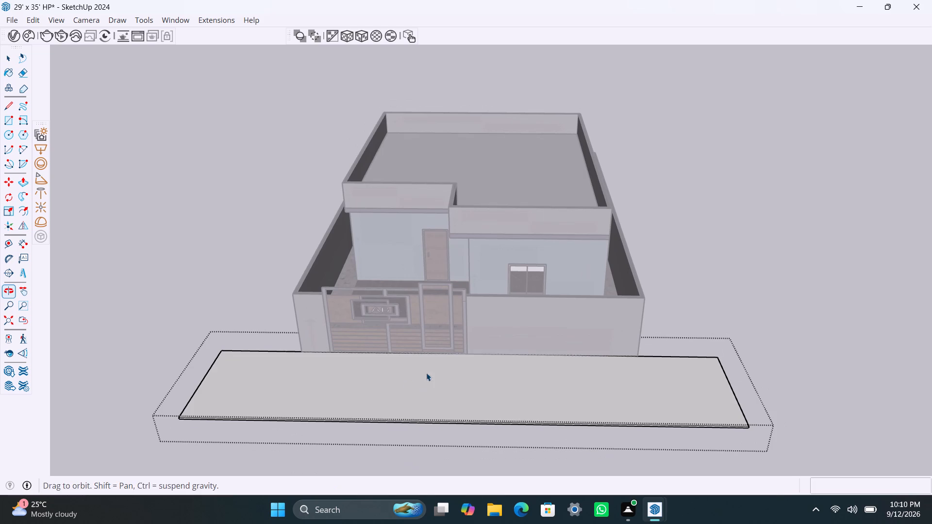
key(space)
click(710, 292)
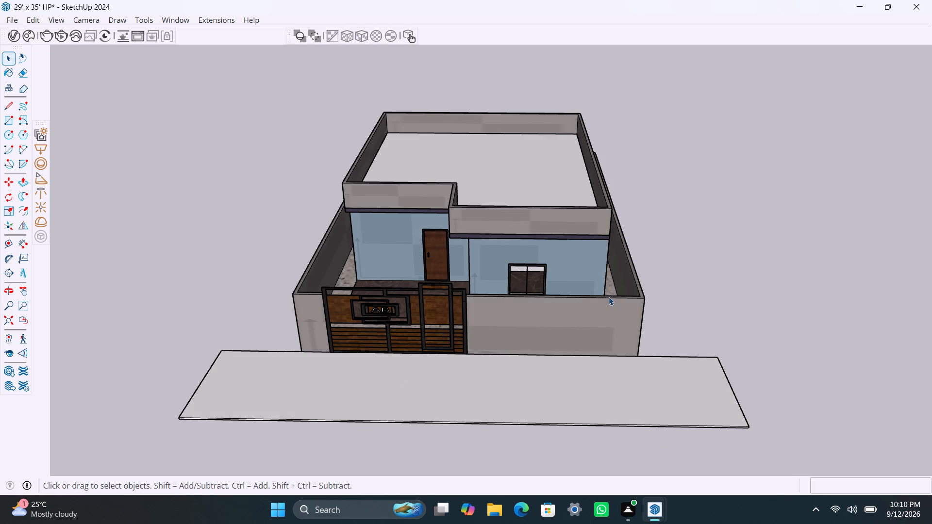
scroll(606, 309, up, 1)
middle_drag(624, 337, 672, 374)
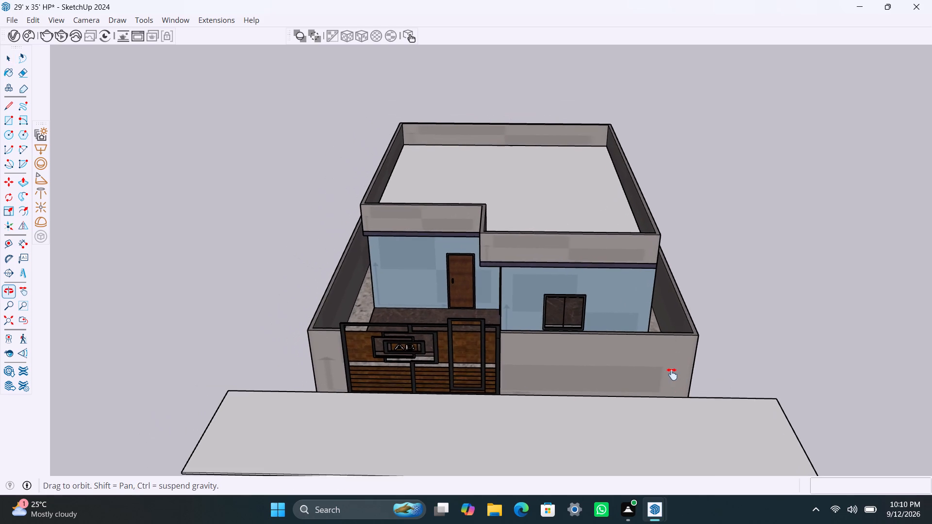
Examine the house front and the plain stretch of boundary wall beside the gate.
middle_drag(672, 374, 672, 374)
scroll(616, 358, up, 2)
middle_drag(599, 375, 602, 324)
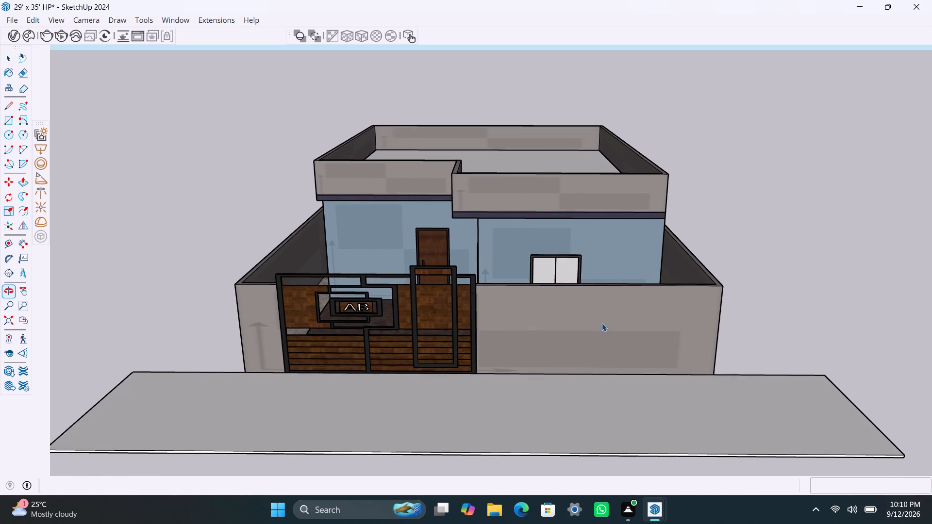
scroll(602, 323, up, 2)
middle_drag(591, 318, 610, 324)
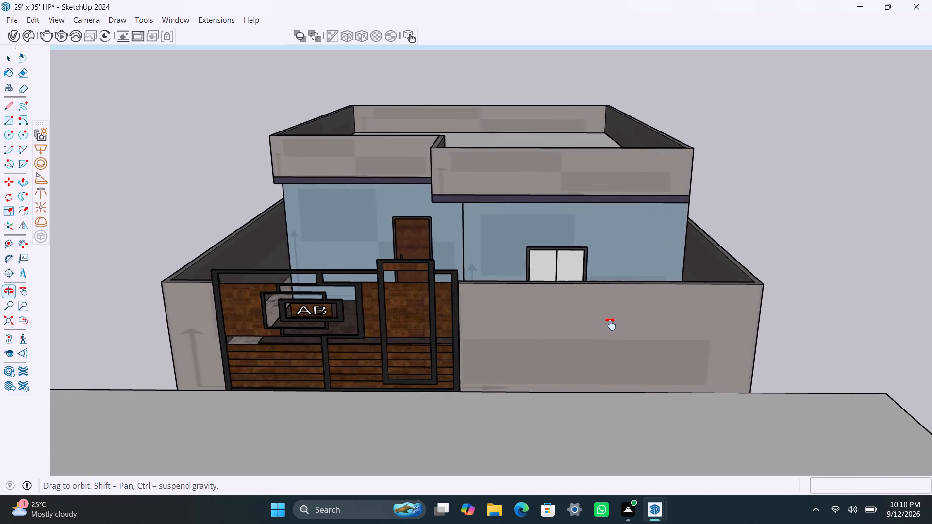
middle_drag(610, 324, 629, 329)
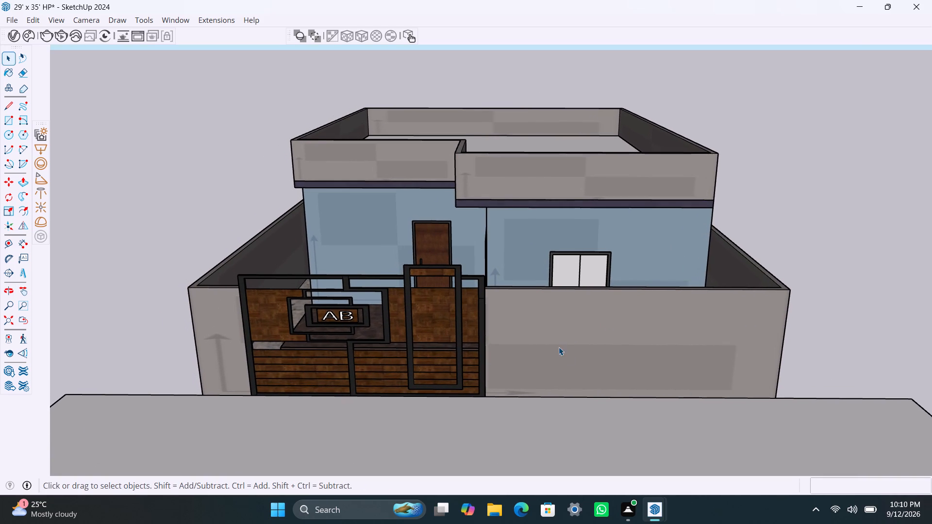
scroll(568, 374, up, 1)
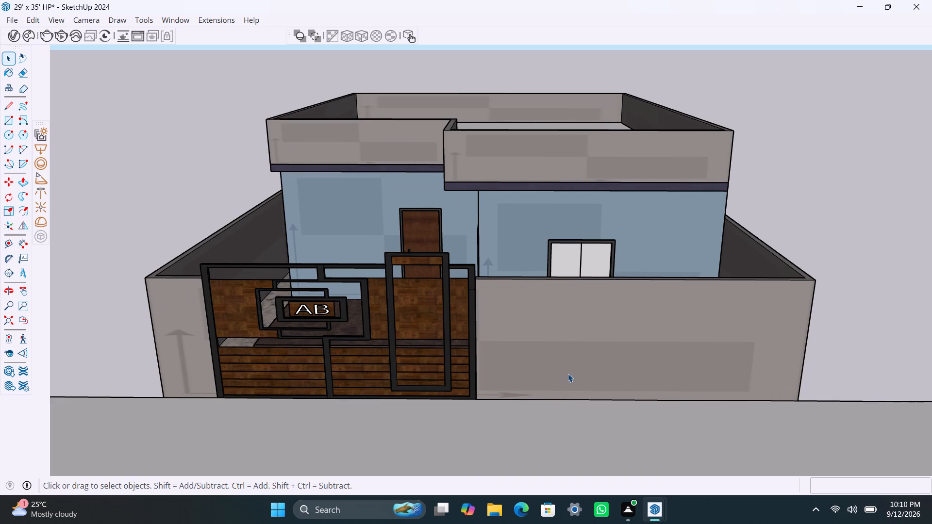
Inside the boundary wall group, draw a rectangle about 13' by 2' 6" on the low part of the front wall beside the gate.
key(r)
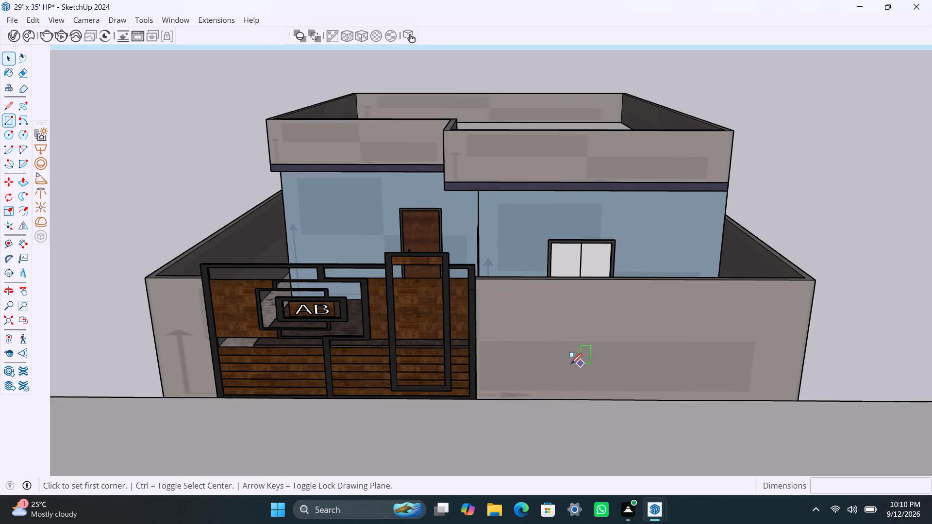
key(space)
triple_click(534, 353)
scroll(534, 353, up, 1)
click(534, 353)
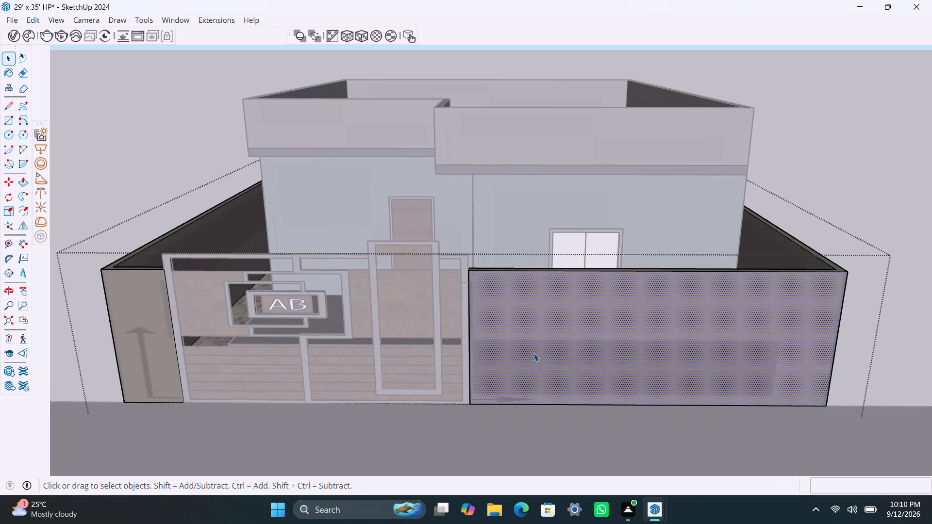
key(r)
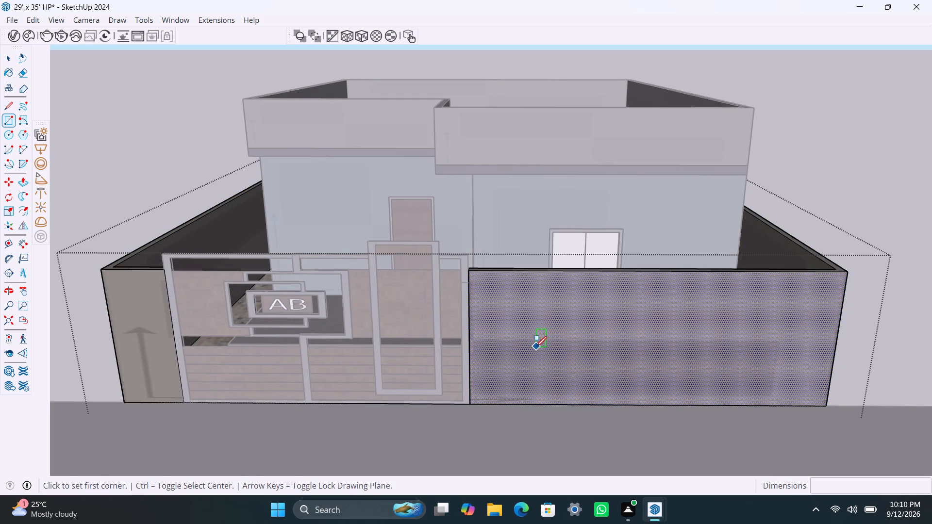
click(515, 335)
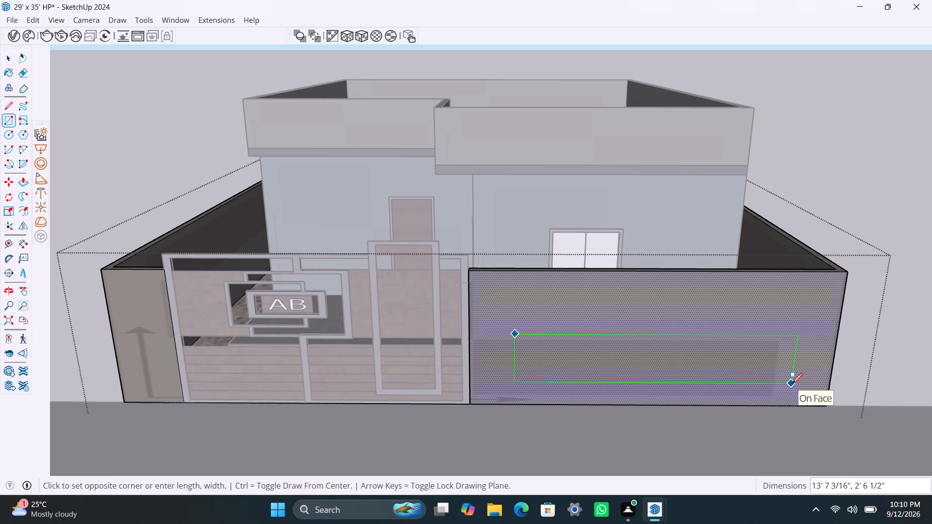
click(785, 379)
key(space)
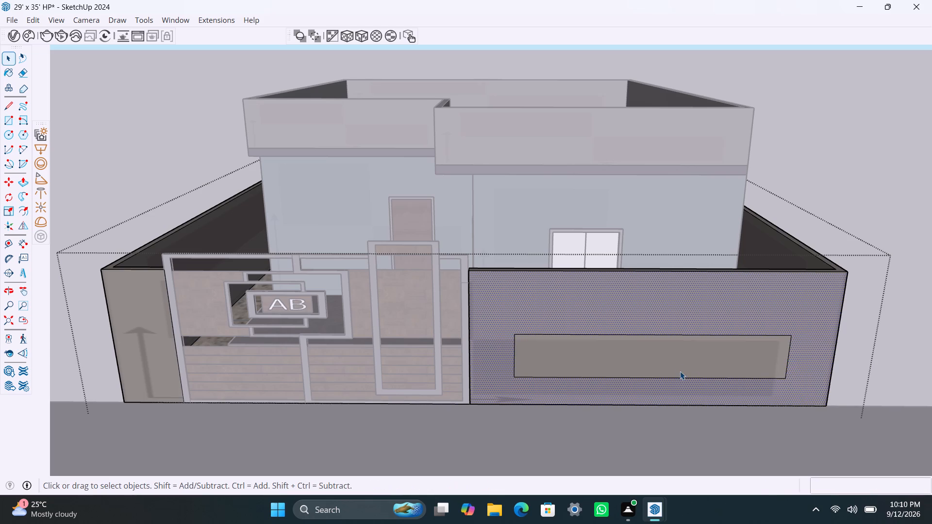
Make the new wall rectangle, with its edges, a group.
double_click(680, 368)
right_click(680, 368)
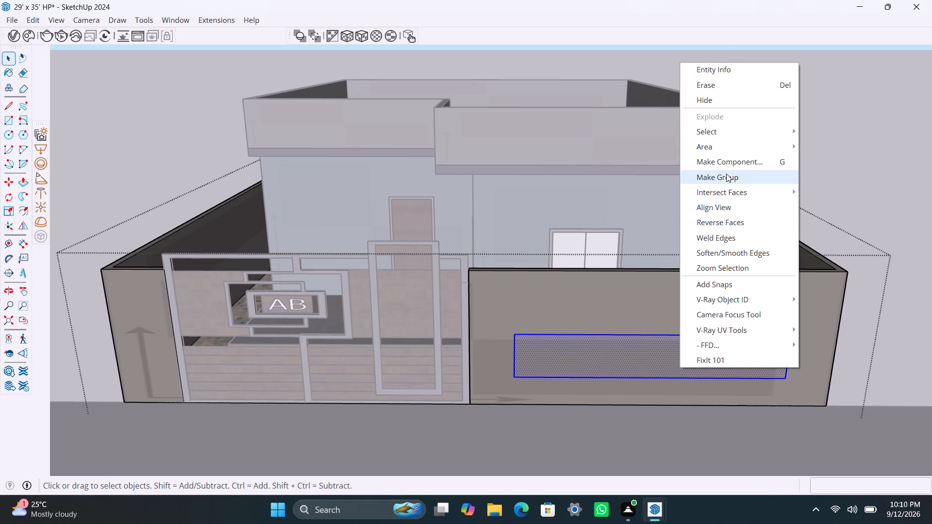
click(726, 174)
Inside the rectangle's group, extrude the face 1' outward from the boundary wall with Push/Pull.
triple_click(678, 351)
click(678, 352)
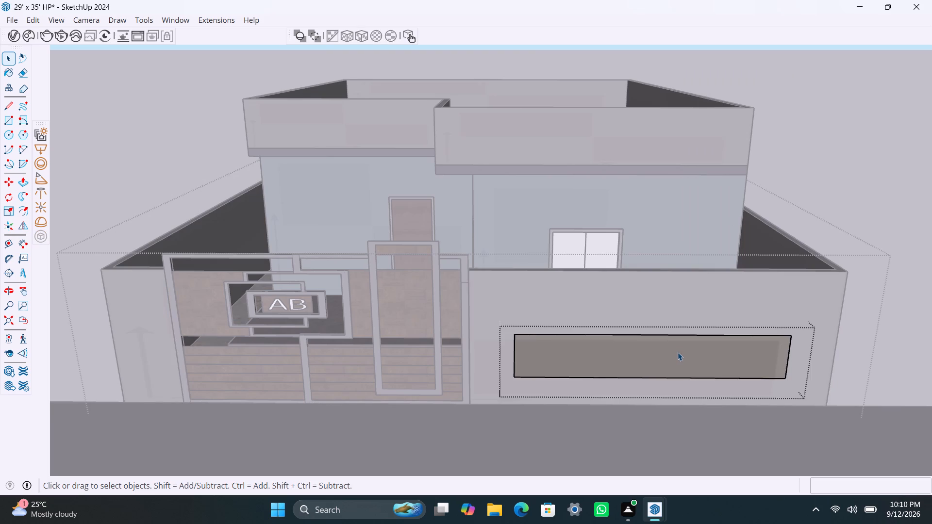
key(p)
click(679, 356)
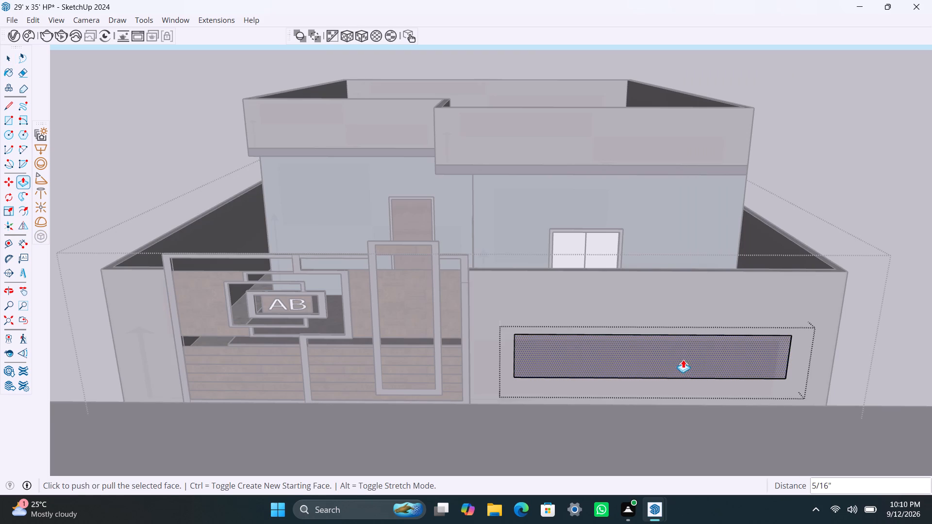
click(682, 359)
key(ctrl+z)
click(697, 362)
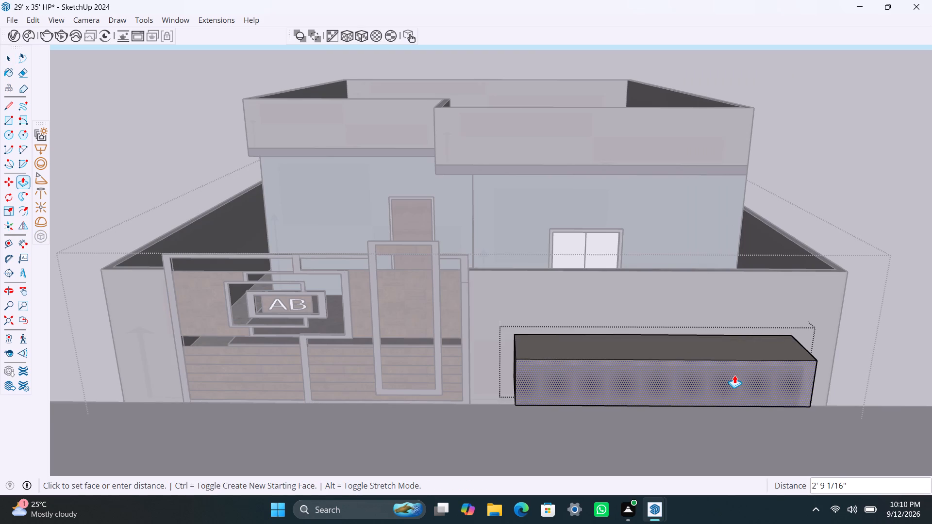
text(1')
key(Return)
key(space)
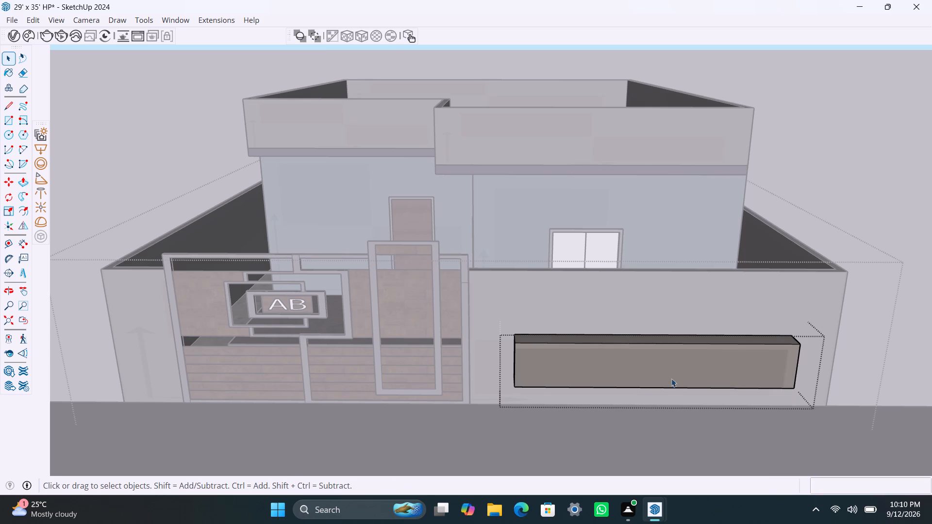
Pull the box's front face outward by a further 1'.
scroll(662, 333, down, 2)
middle_drag(669, 347, 669, 403)
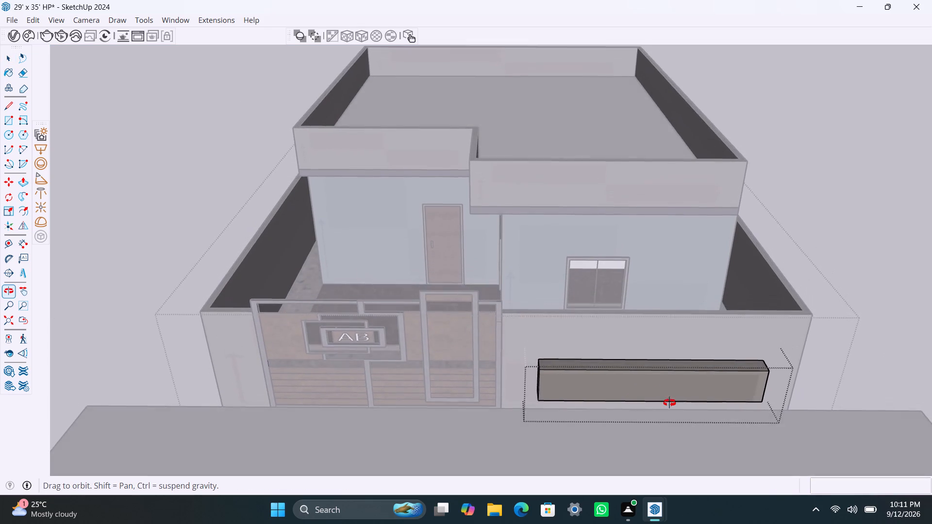
middle_drag(669, 403, 666, 408)
scroll(650, 398, up, 6)
middle_drag(541, 373, 540, 410)
scroll(560, 375, up, 8)
click(485, 381)
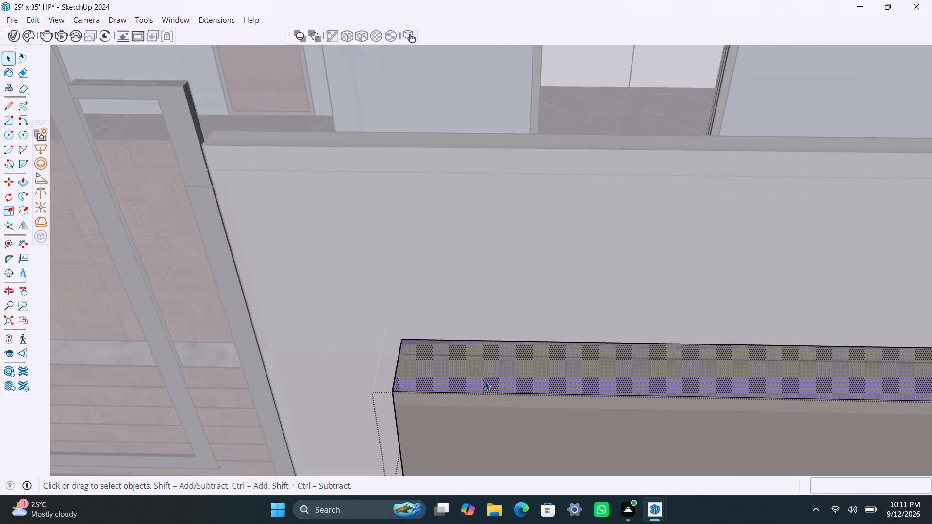
scroll(512, 394, down, 3)
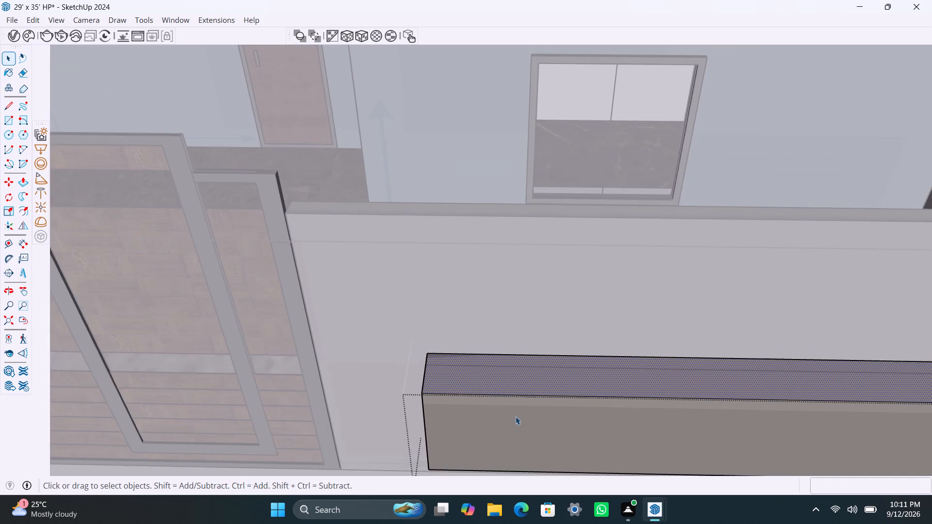
scroll(521, 424, down, 3)
middle_drag(521, 426, 501, 372)
click(537, 377)
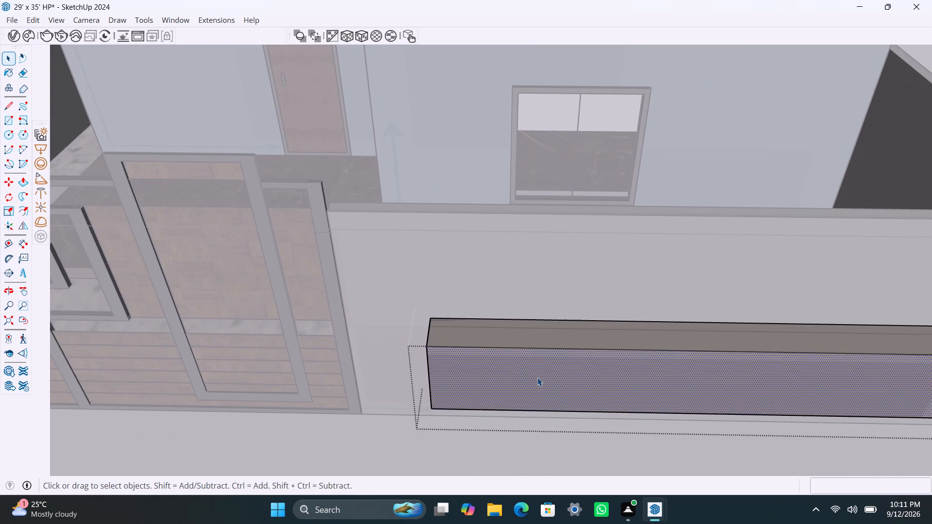
key(p)
click(537, 377)
text(1')
key(Return)
key(space)
Offset the outline of the box's top face inward by about 2 1/2" to form a rim.
click(533, 335)
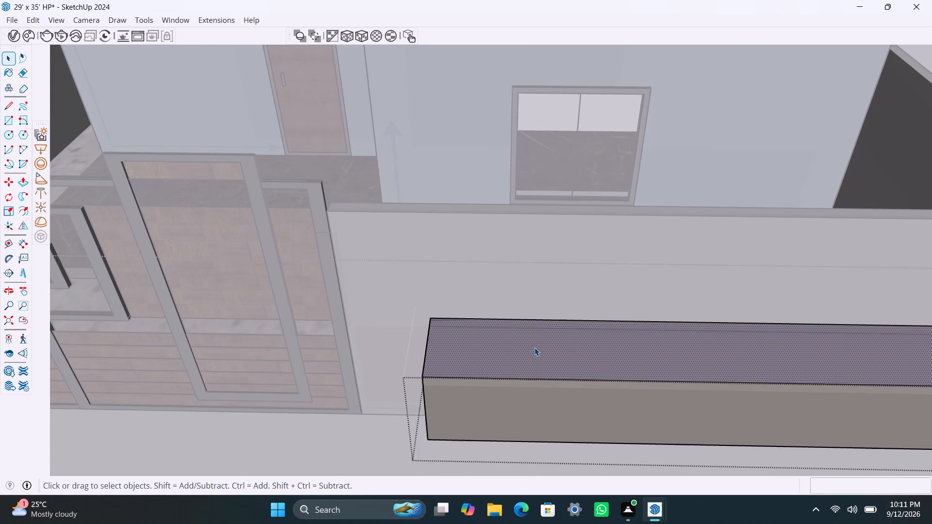
key(f)
click(482, 354)
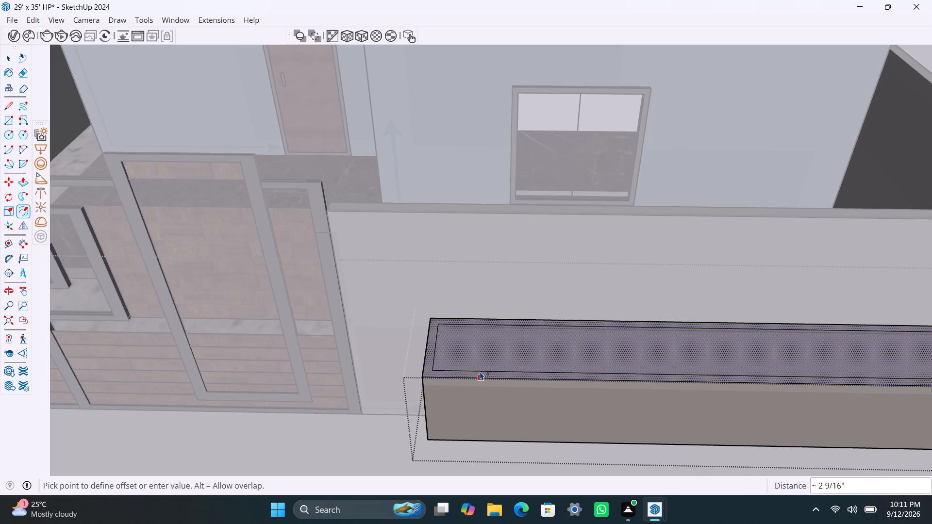
click(480, 372)
key(space)
Push the face inside the rim down about 2' 1" to hollow the box into an open trough, and leave the groups.
click(486, 353)
key(p)
click(486, 353)
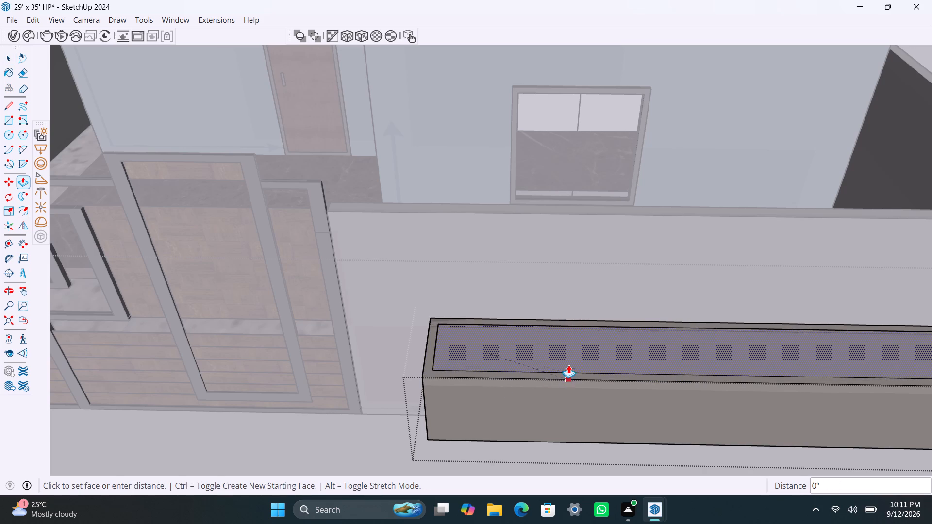
scroll(567, 353, down, 2)
middle_drag(561, 350, 552, 405)
scroll(554, 387, down, 4)
shift+middle_drag(558, 388, 557, 402)
scroll(572, 379, down, 3)
middle_drag(573, 381, 551, 313)
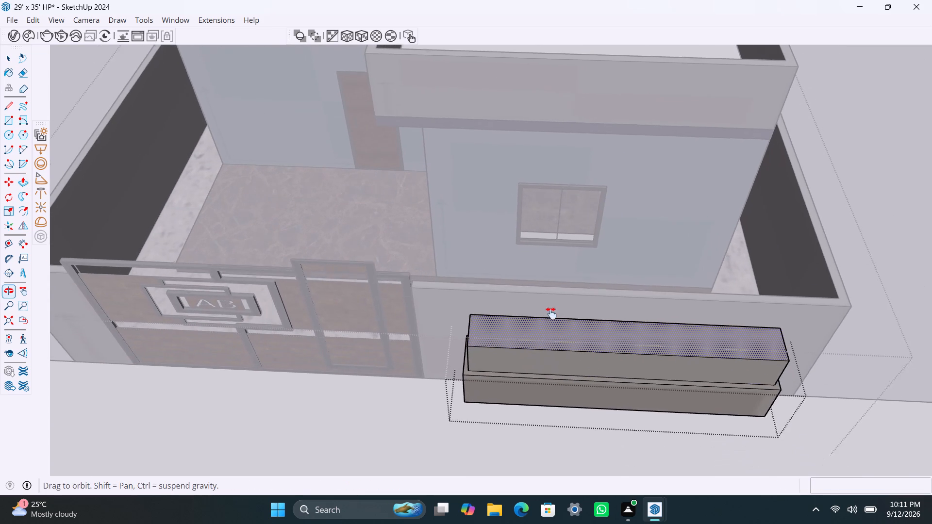
middle_drag(551, 313, 551, 313)
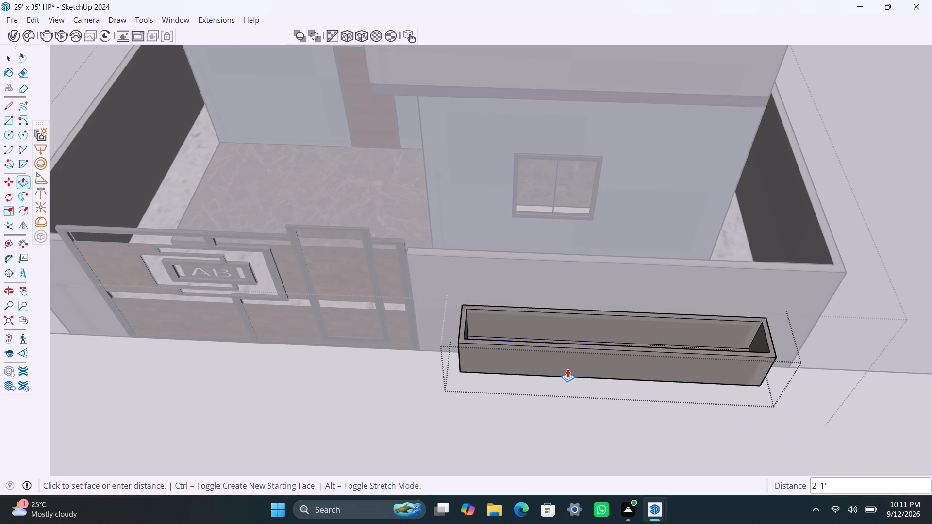
click(567, 366)
key(space)
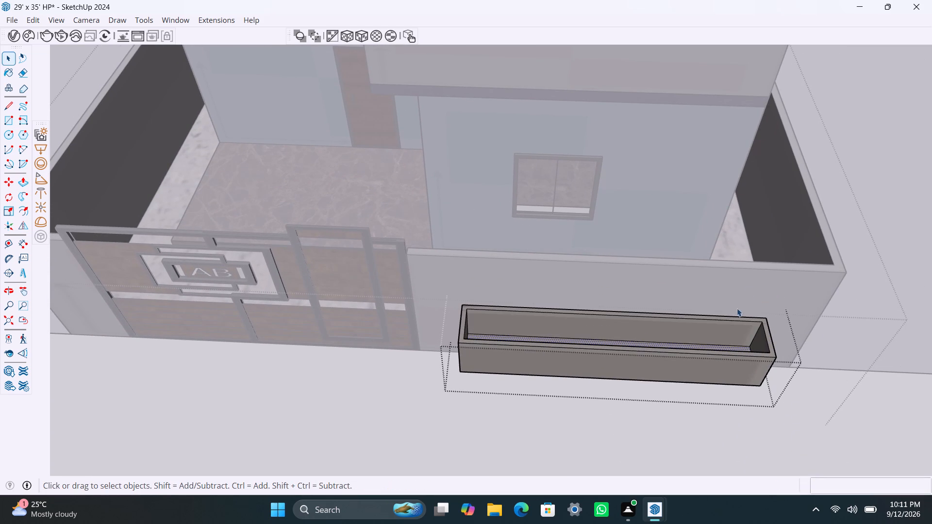
click(856, 150)
scroll(648, 441, down, 3)
middle_click(600, 395)
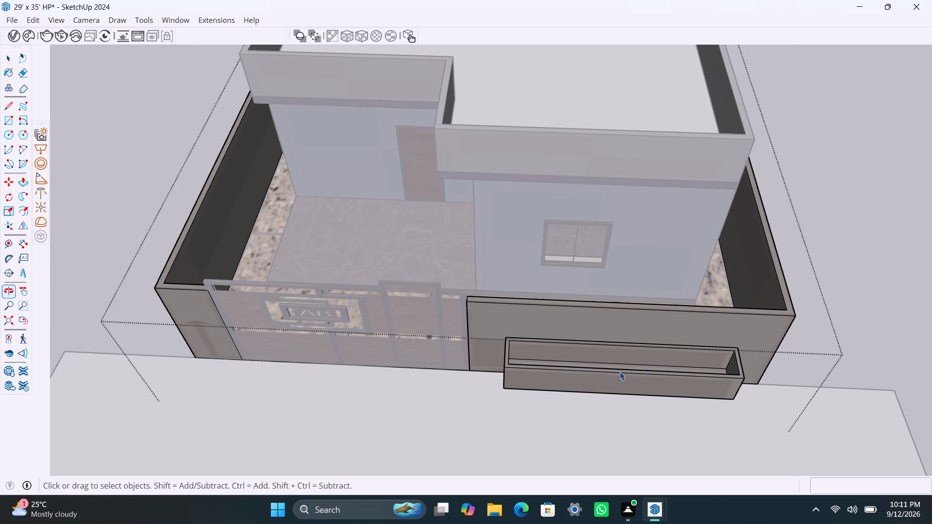
double_click(812, 260)
Examine the trough on the boundary wall together with the gate and ground slab, from above and from the front.
scroll(679, 383, up, 1)
middle_drag(658, 408, 648, 395)
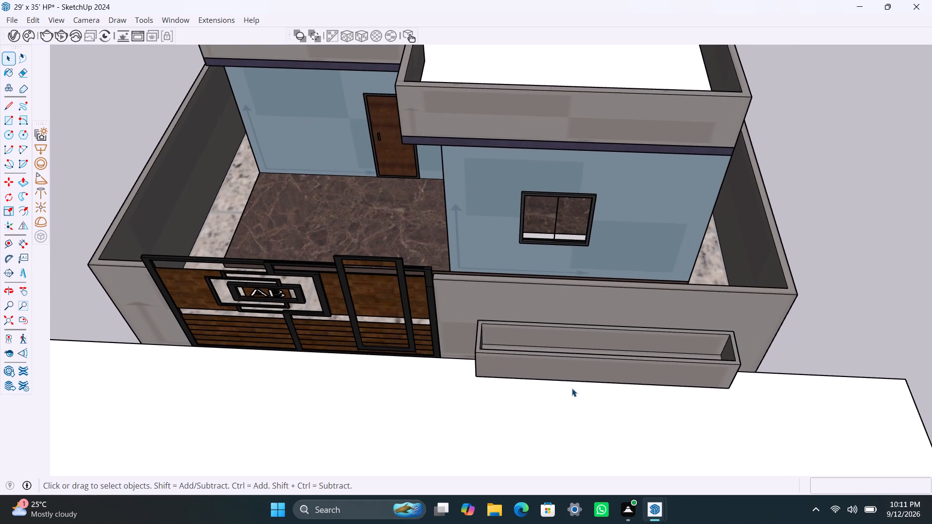
scroll(572, 388, up, 3)
scroll(523, 369, down, 3)
scroll(560, 391, down, 2)
shift+middle_drag(497, 410, 542, 391)
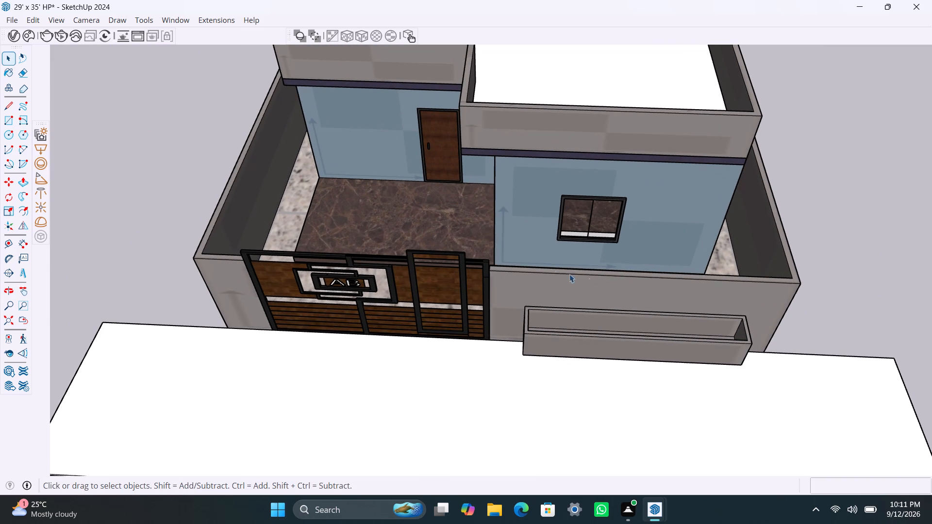
scroll(570, 288, down, 2)
shift+middle_drag(589, 286, 588, 312)
scroll(587, 313, up, 1)
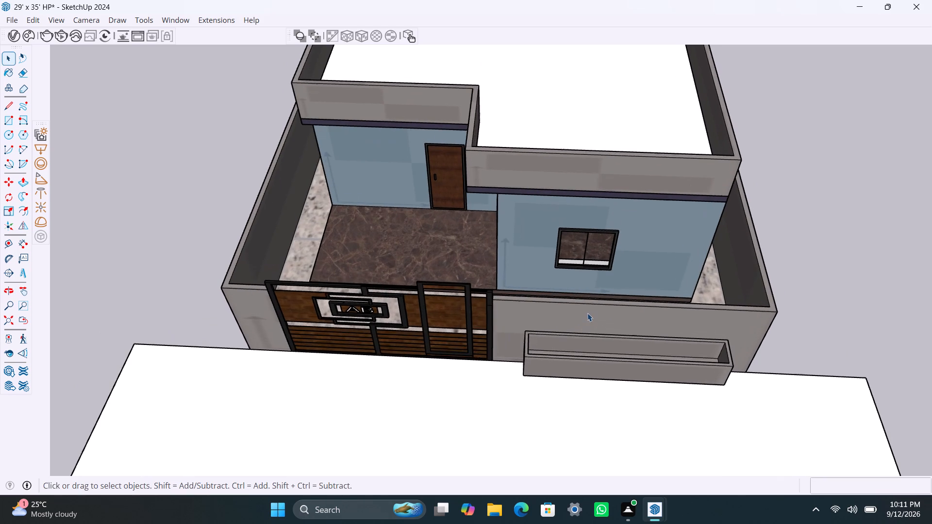
middle_drag(587, 318, 586, 249)
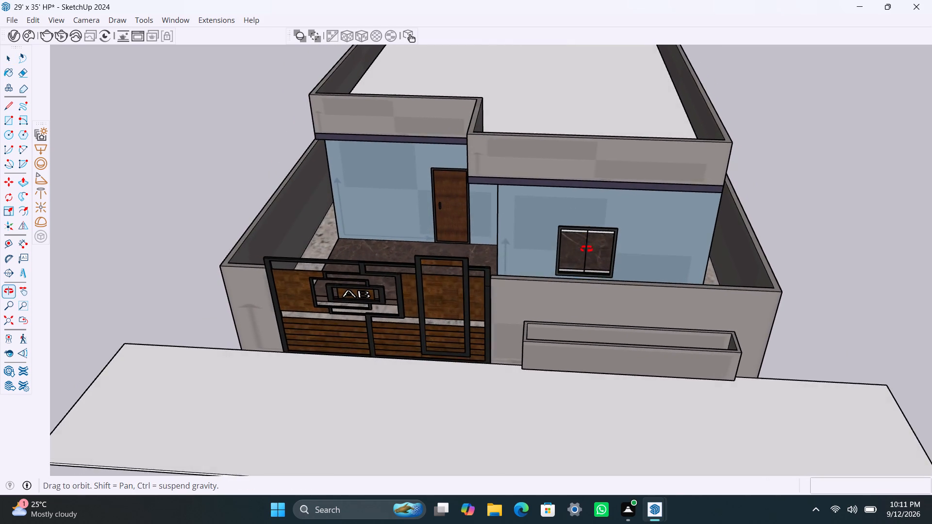
middle_drag(586, 249, 603, 262)
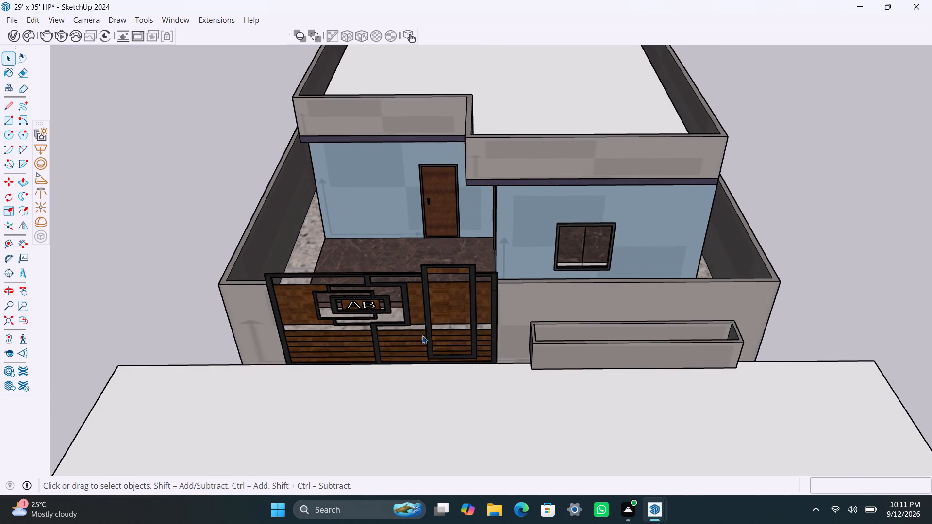
scroll(265, 340, up, 2)
middle_click(250, 342)
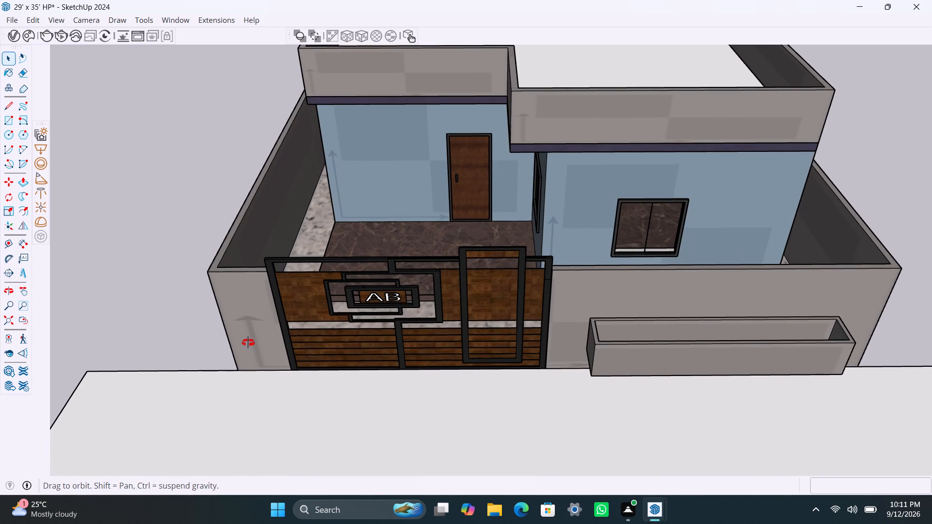
scroll(455, 375, down, 2)
scroll(532, 341, down, 2)
middle_drag(584, 382, 589, 362)
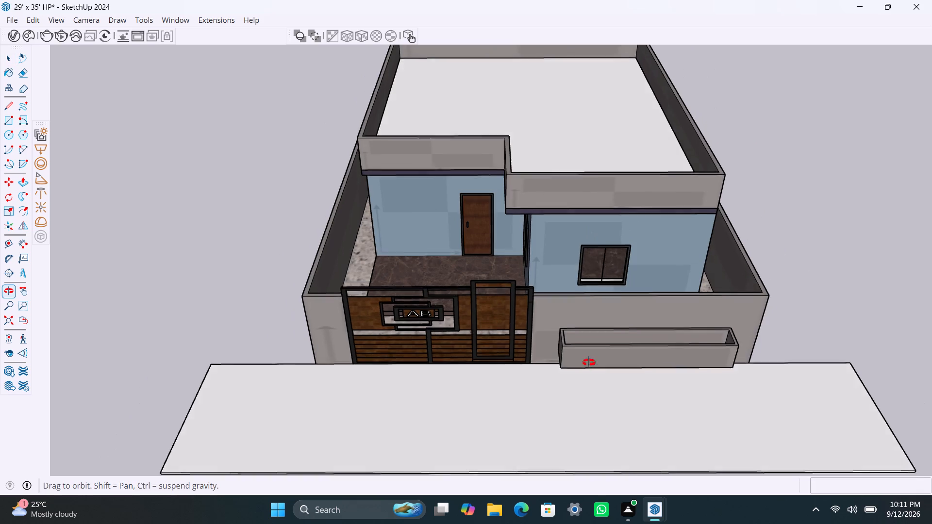
middle_drag(589, 362, 574, 293)
scroll(569, 296, up, 1)
shift+middle_drag(571, 296, 565, 353)
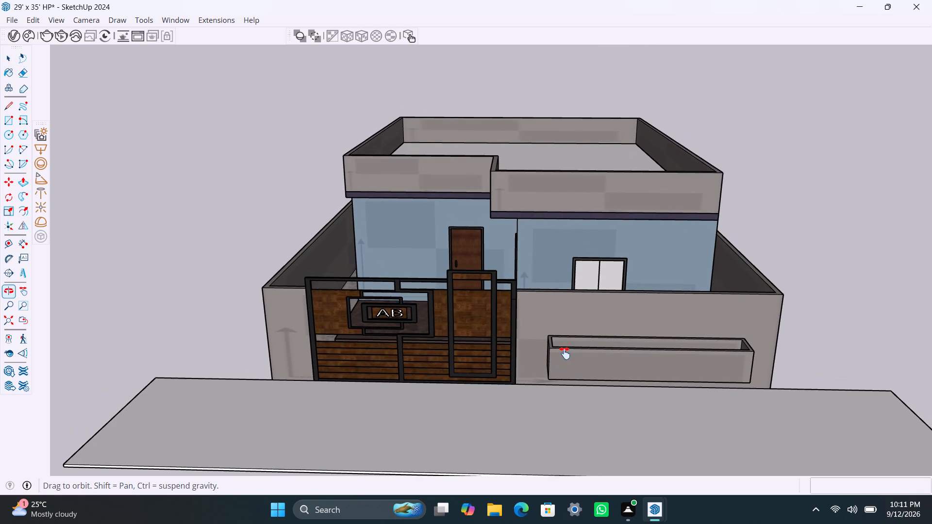
shift+middle_drag(565, 353, 565, 368)
scroll(493, 398, up, 1)
middle_drag(491, 421, 508, 425)
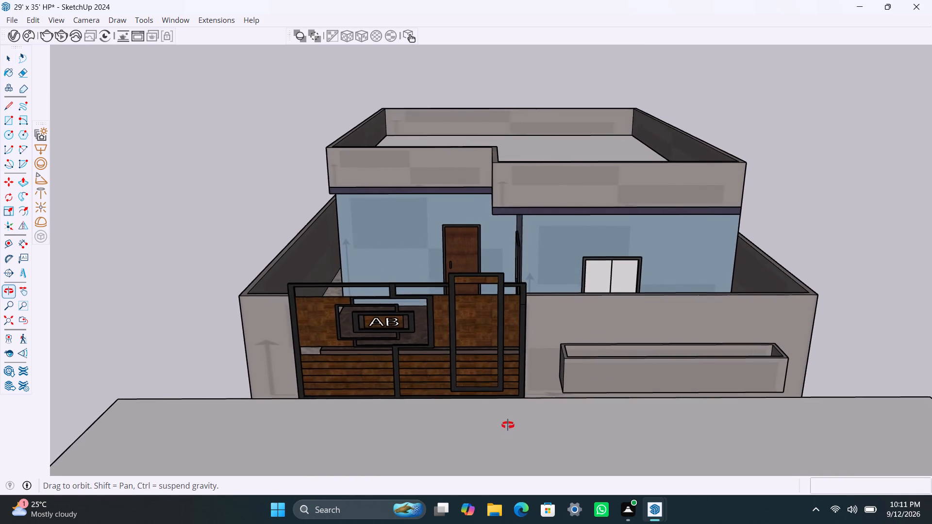
middle_drag(508, 425, 510, 427)
scroll(611, 395, down, 2)
shift+middle_drag(624, 390, 558, 377)
middle_drag(687, 354, 656, 367)
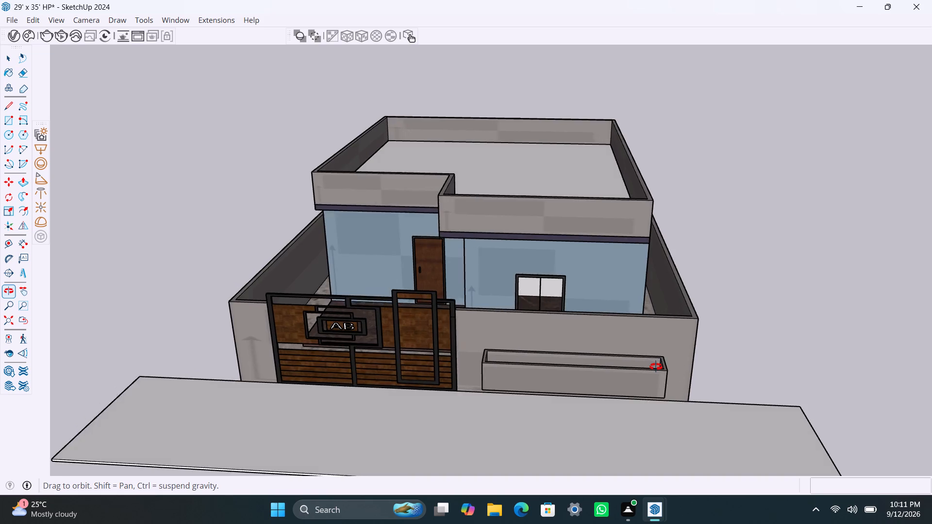
Examine the whole house front, including the gate, boundary wall, trough and ground slab, from slightly different angles.
middle_drag(656, 367, 686, 381)
scroll(667, 405, up, 1)
middle_drag(665, 420, 645, 396)
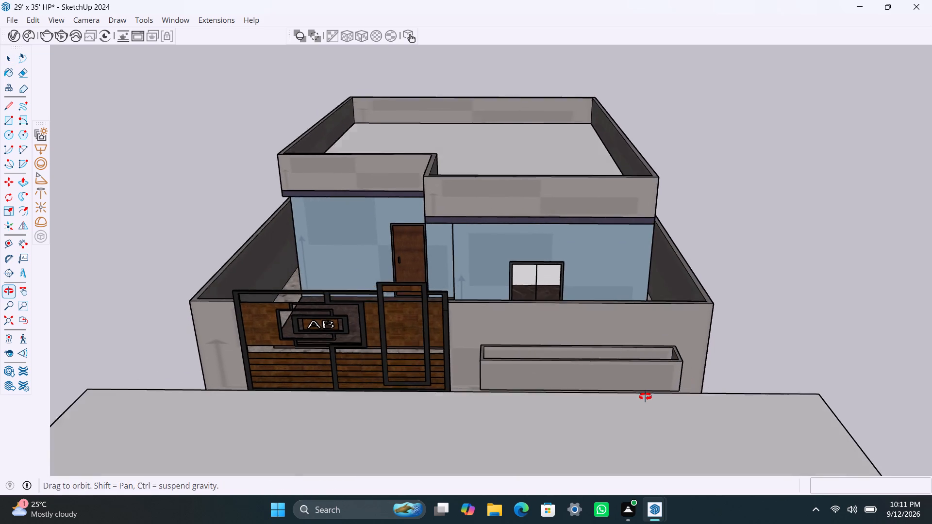
middle_drag(645, 396, 645, 395)
scroll(662, 370, down, 2)
shift+middle_drag(612, 387, 663, 424)
scroll(663, 425, up, 1)
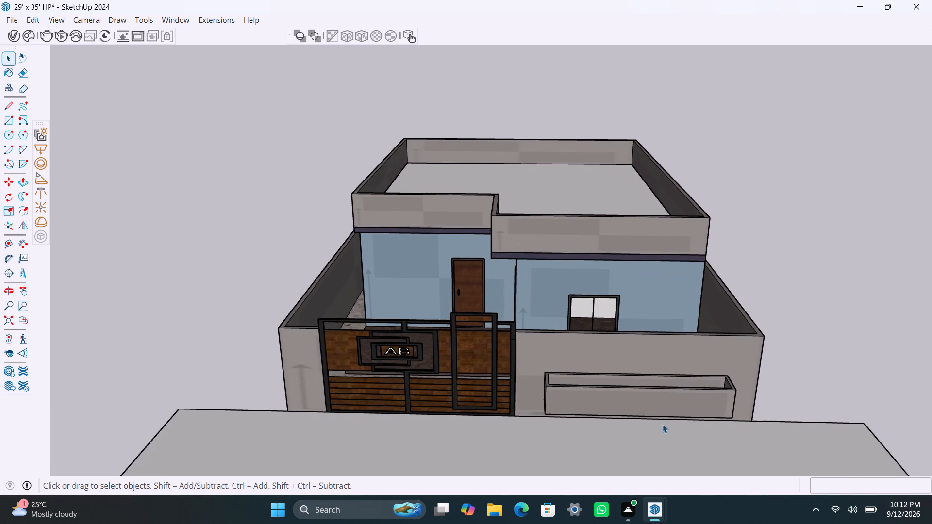
middle_drag(631, 431, 613, 410)
scroll(615, 419, up, 1)
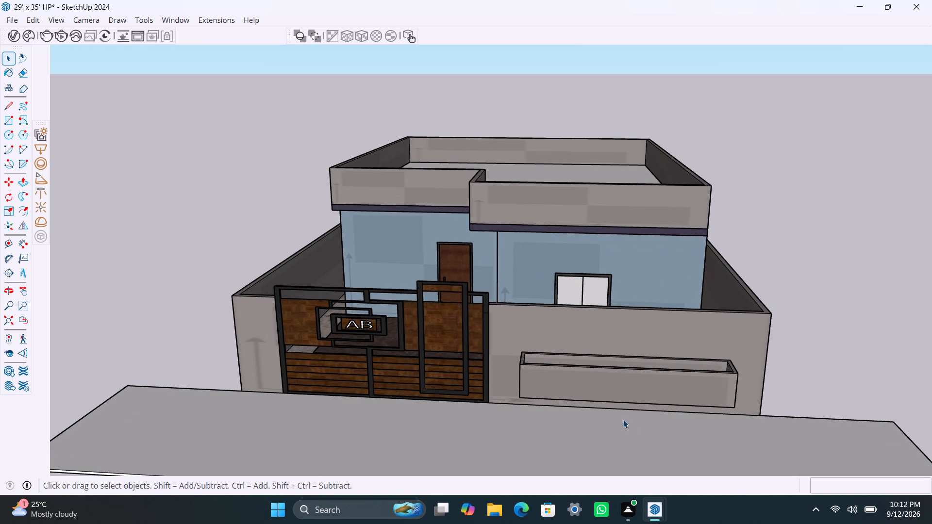
middle_drag(639, 426, 671, 440)
scroll(657, 410, down, 1)
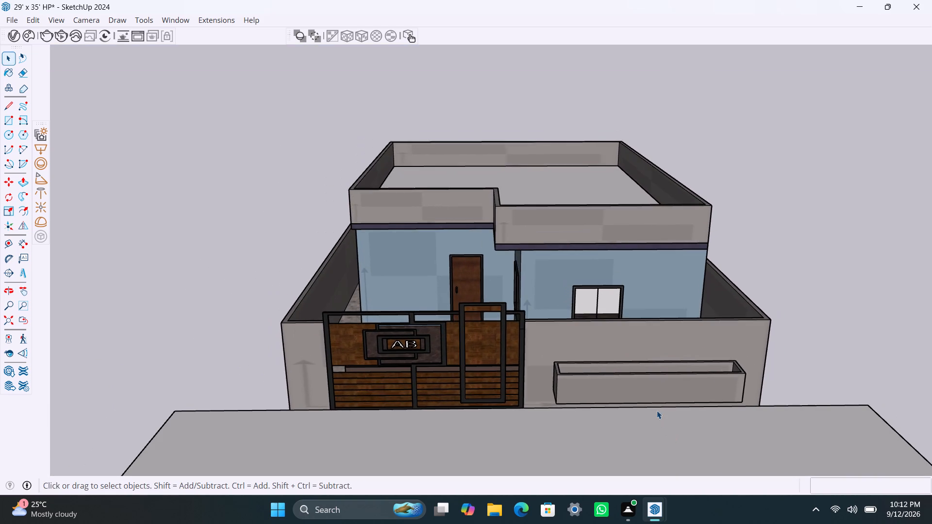
shift+middle_drag(659, 408, 634, 407)
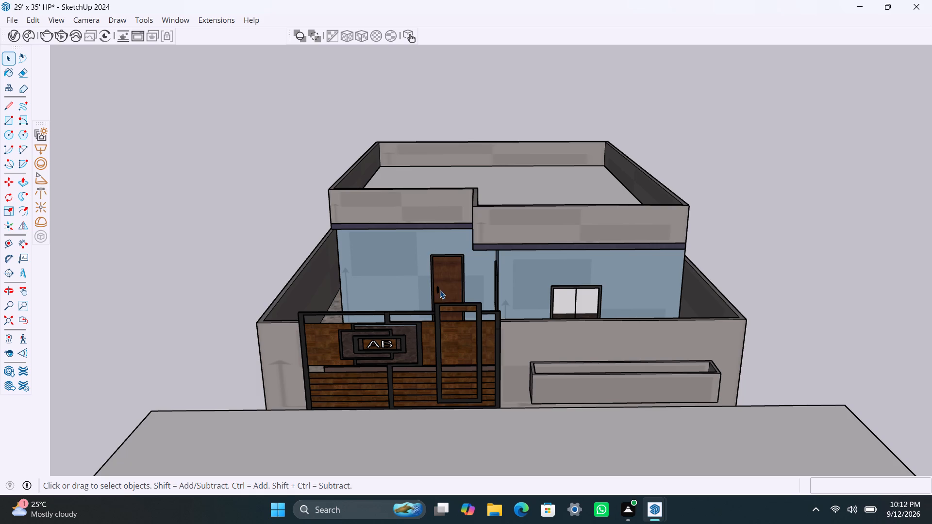
Open the Chaos Cosmos browser and show the downloaded 3D models in the Vegetation category.
scroll(595, 378, up, 1)
middle_drag(585, 363, 563, 453)
scroll(551, 442, up, 2)
middle_drag(570, 432, 582, 313)
scroll(588, 307, up, 1)
middle_drag(579, 335, 584, 391)
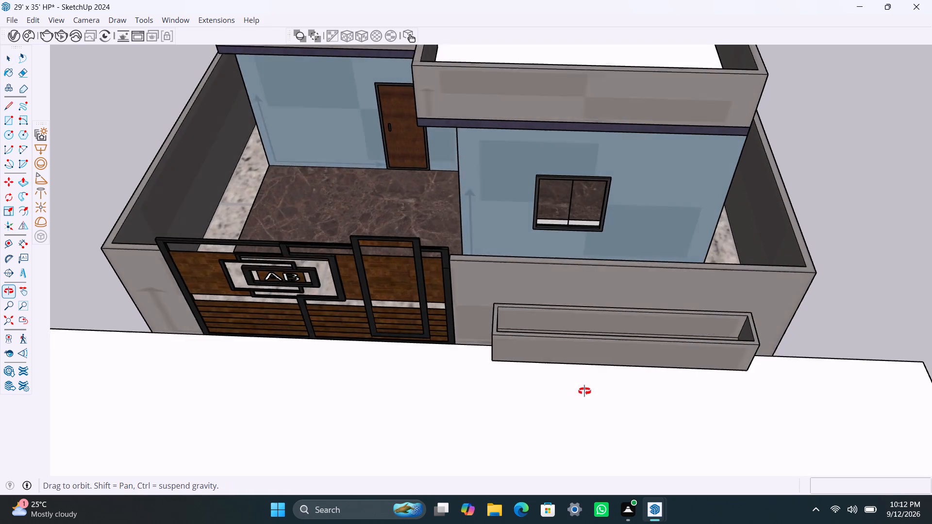
middle_drag(584, 391, 588, 453)
scroll(598, 356, up, 2)
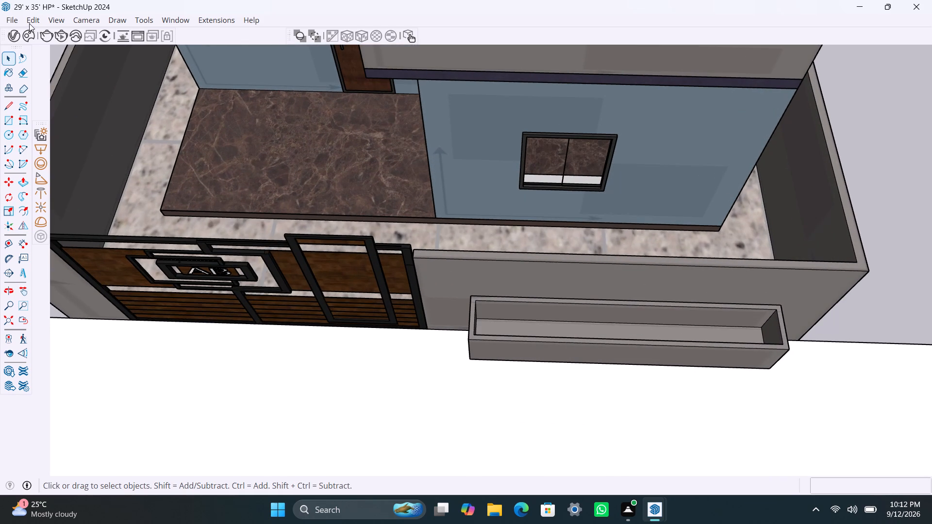
click(29, 29)
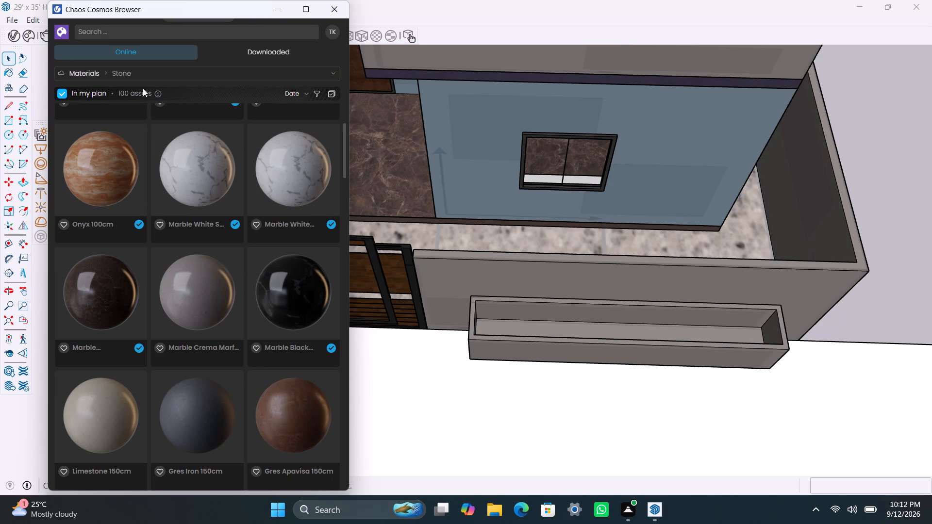
click(275, 52)
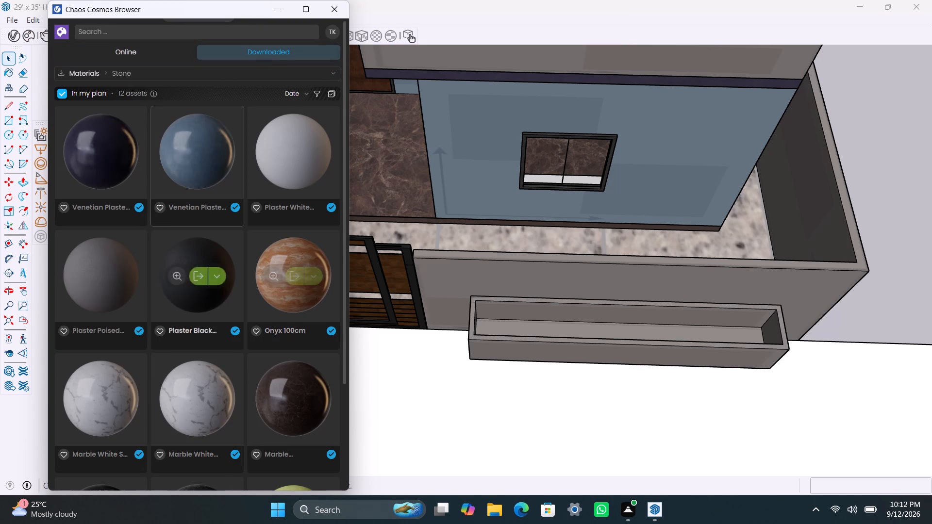
scroll(251, 318, down, 13)
scroll(249, 340, up, 5)
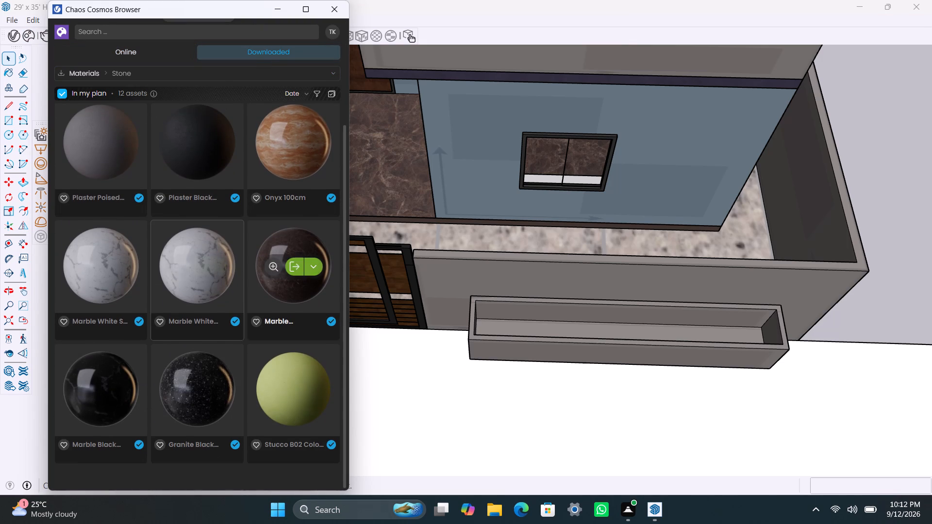
scroll(208, 303, up, 3)
scroll(167, 101, up, 3)
click(133, 74)
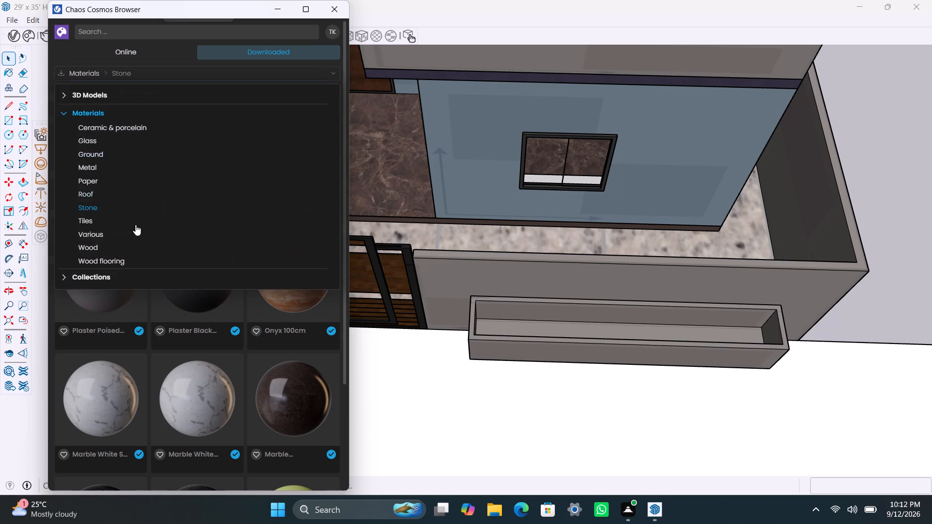
click(99, 92)
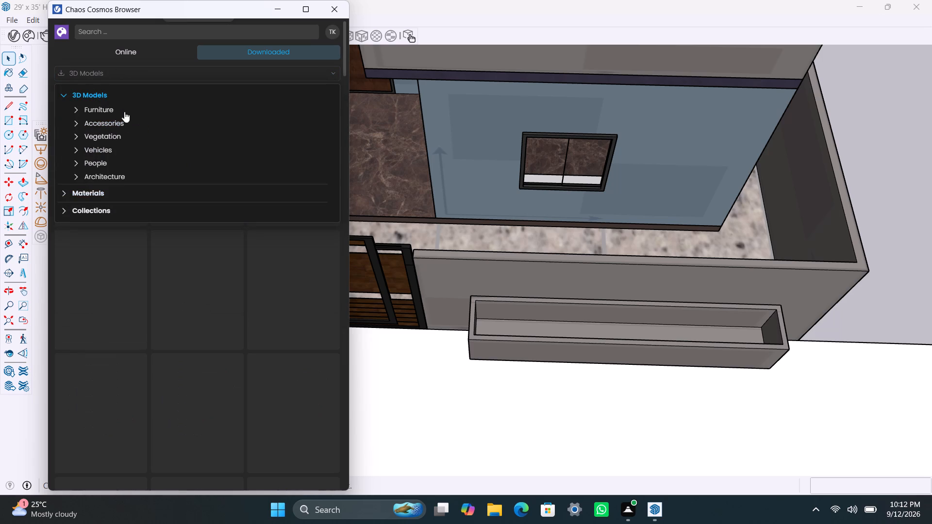
click(117, 141)
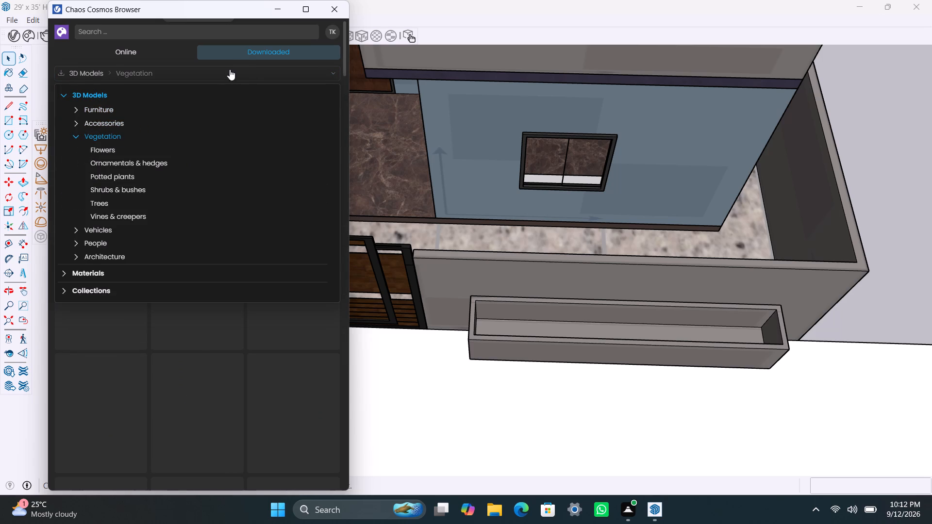
scroll(241, 343, down, 6)
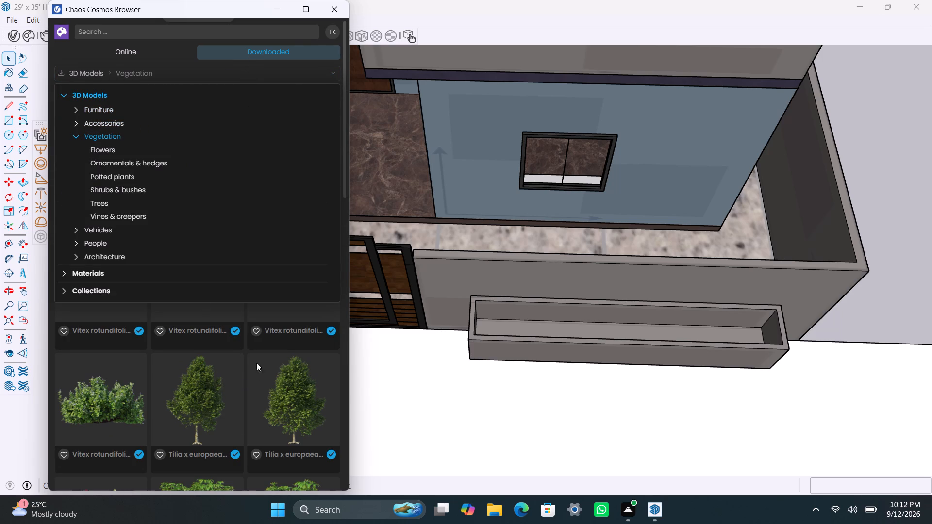
click(285, 50)
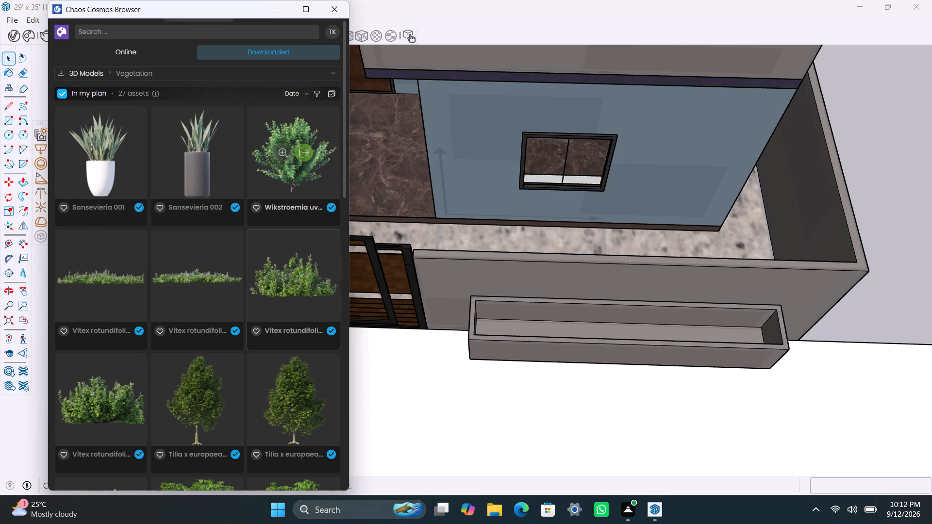
Find the red-flowering Skimmia shrub among the downloaded vegetation and import it into the model.
scroll(321, 279, down, 2)
scroll(266, 307, down, 2)
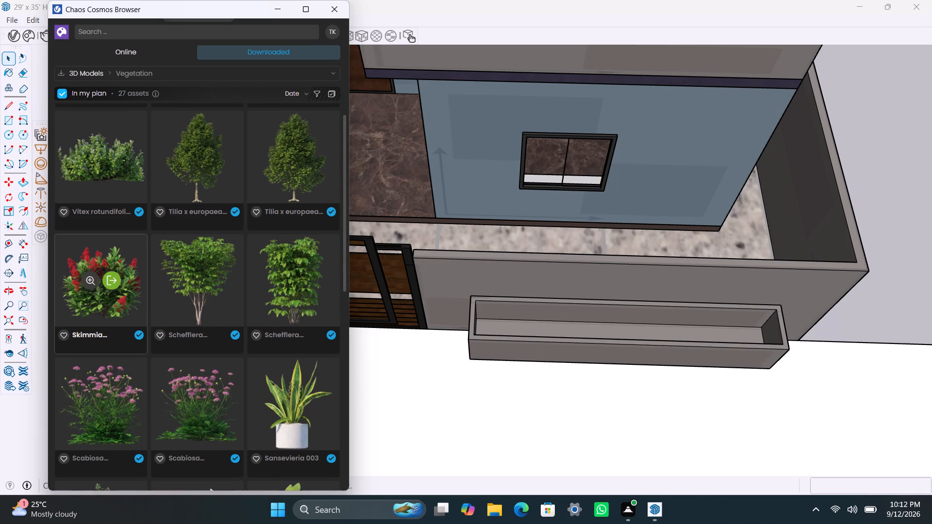
scroll(136, 344, down, 4)
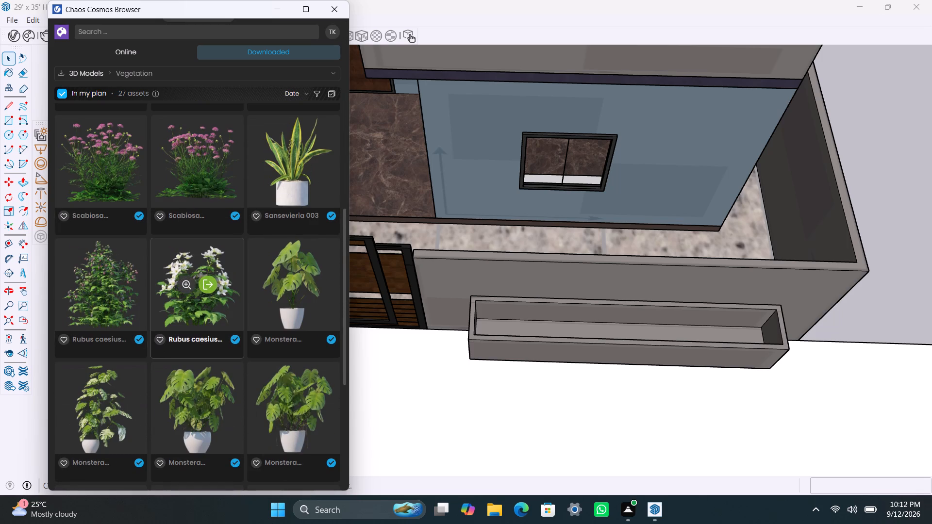
scroll(208, 320, down, 4)
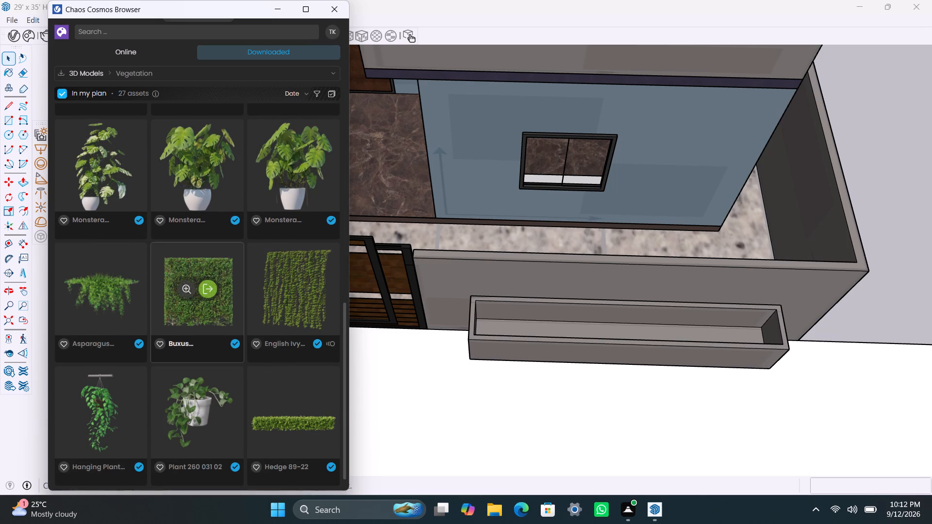
scroll(207, 327, down, 3)
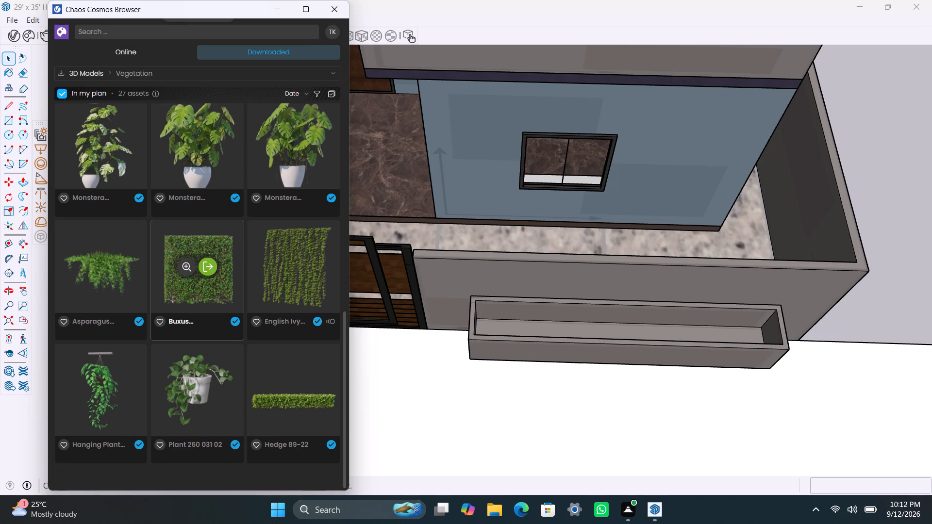
scroll(207, 324, up, 4)
scroll(161, 304, up, 1)
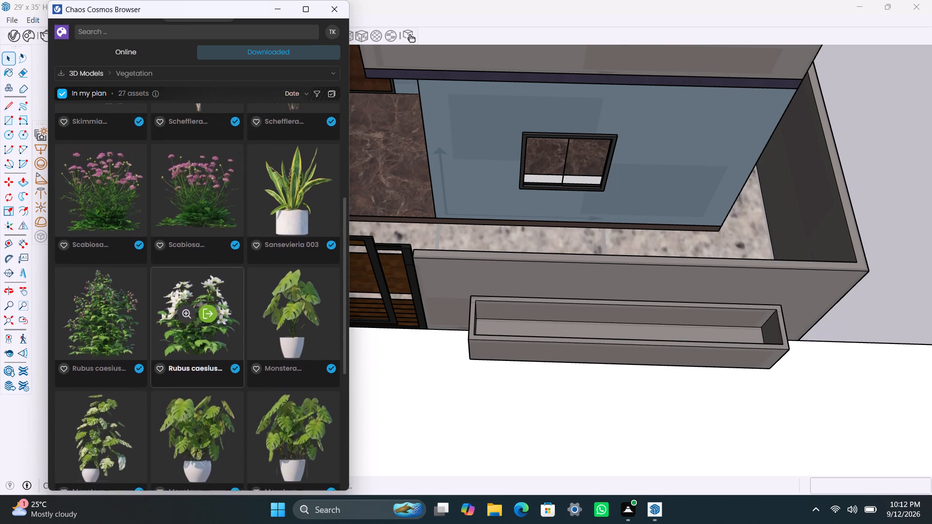
scroll(158, 296, up, 1)
scroll(211, 280, up, 1)
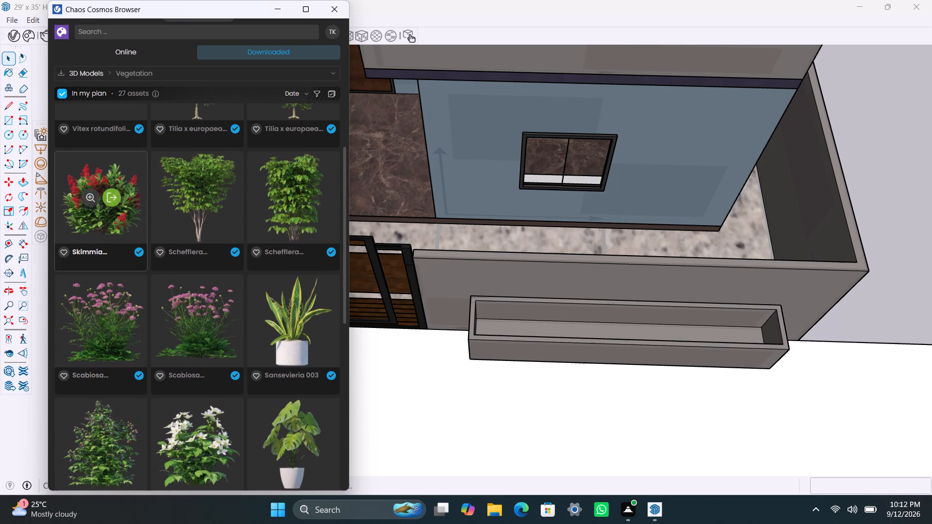
click(118, 201)
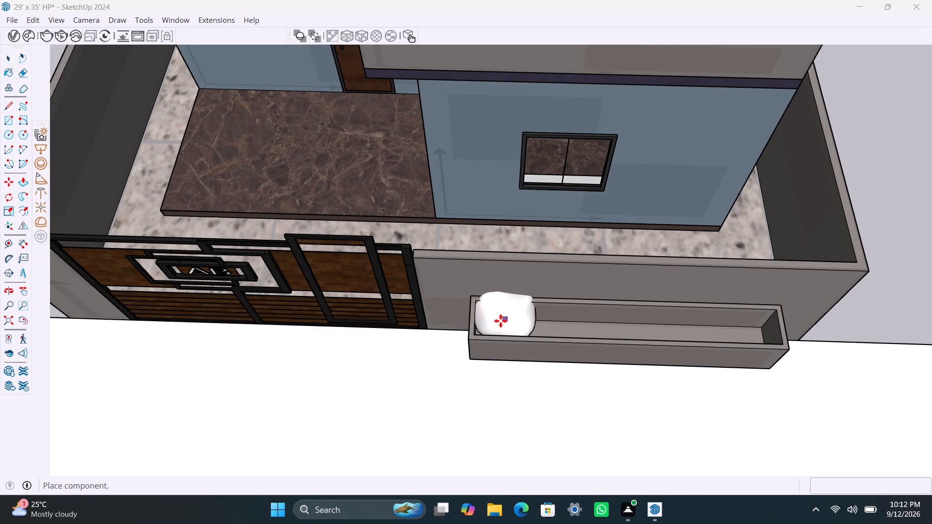
Place seven Skimmia shrubs in a row inside the trough, from the gate end to the far end, and put the asset browser away.
click(500, 319)
click(540, 318)
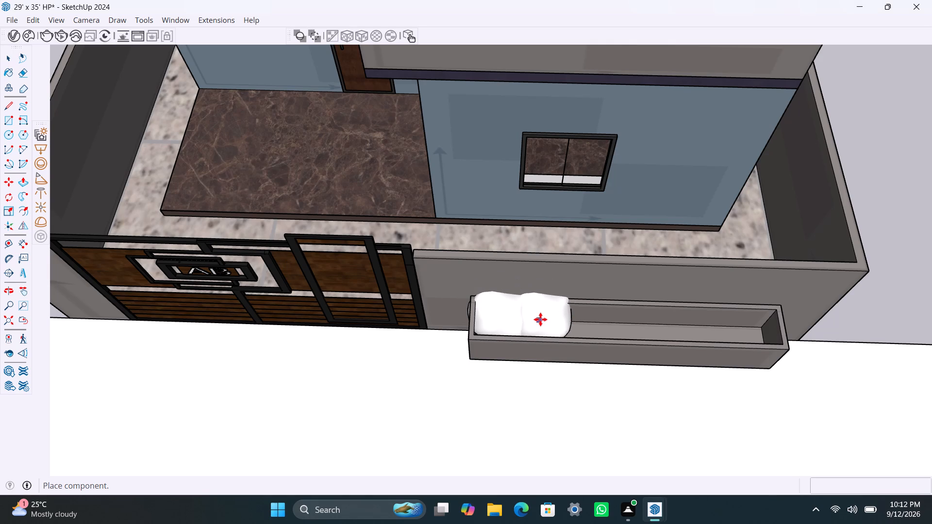
click(584, 323)
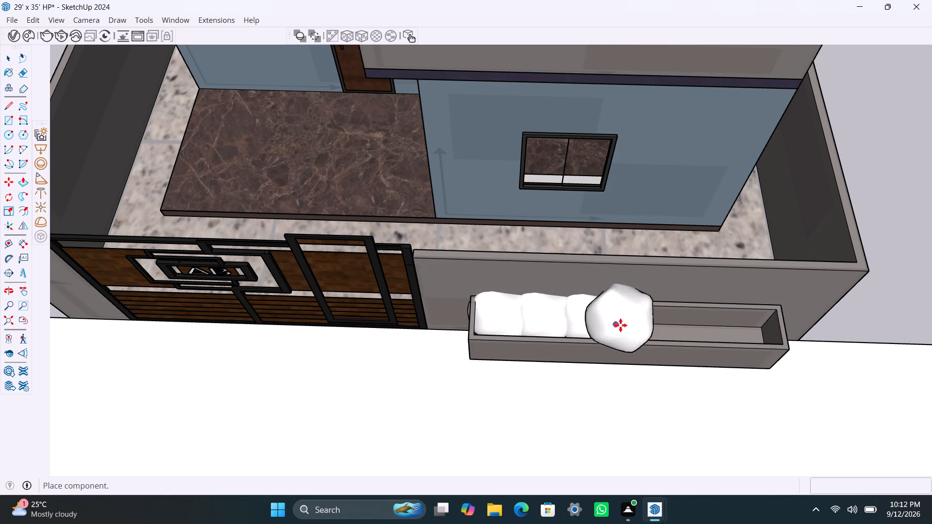
click(623, 324)
click(662, 323)
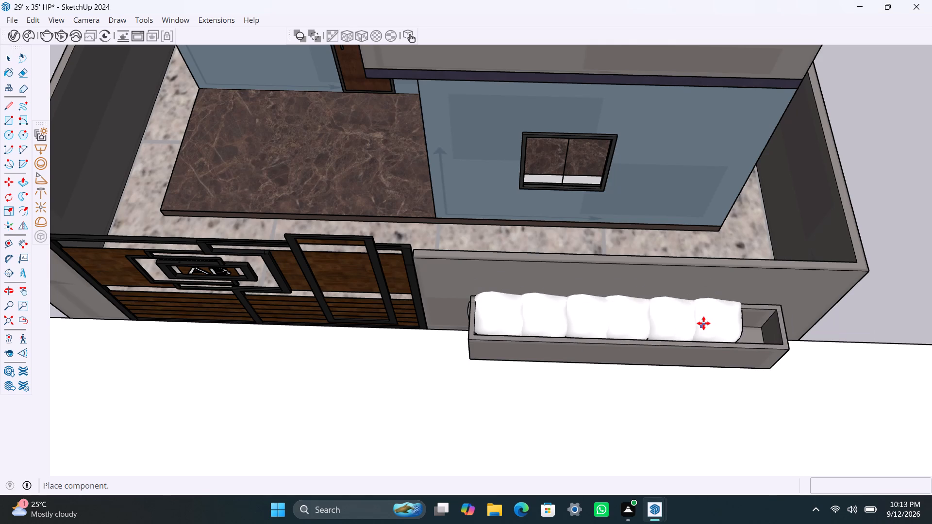
click(703, 321)
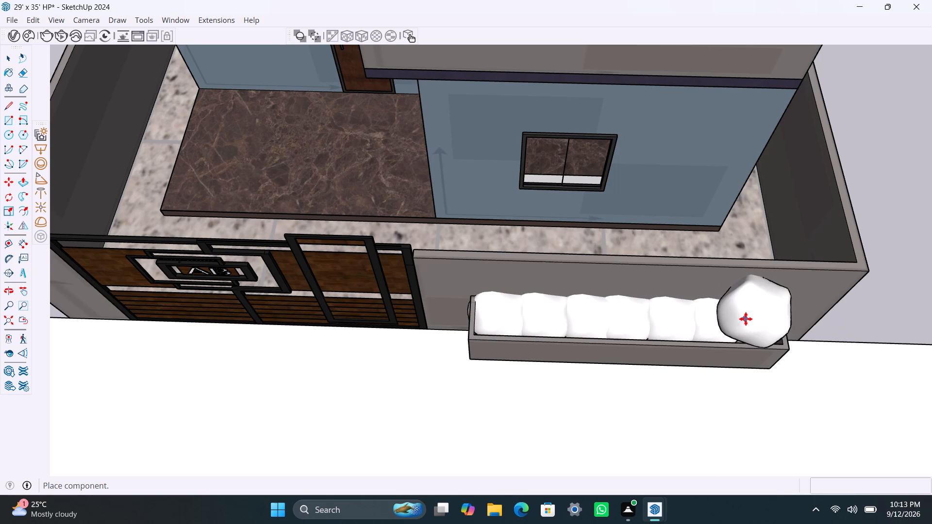
click(749, 319)
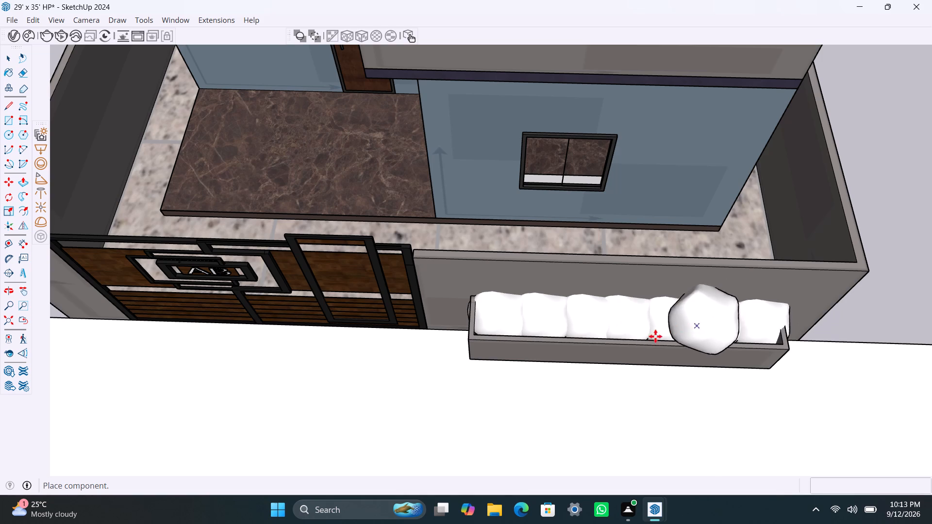
key(space)
click(276, 6)
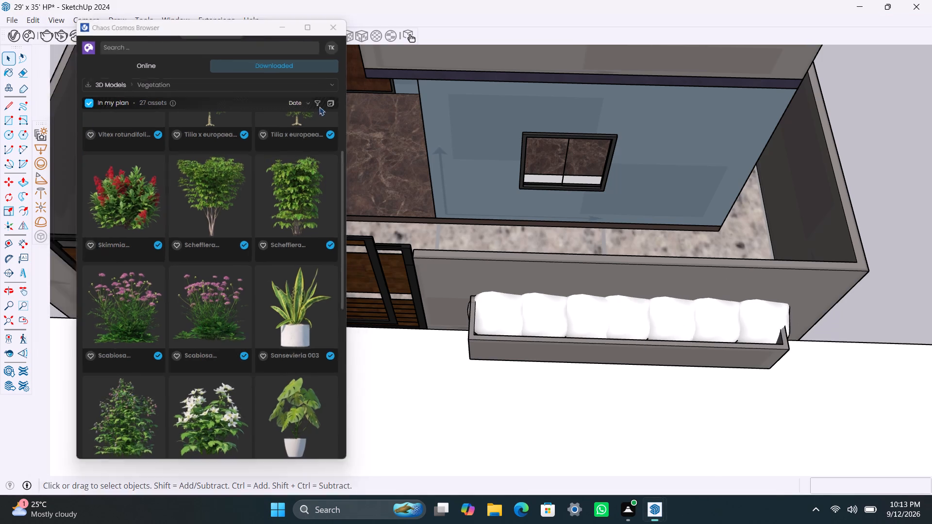
Scale the Skimmia shrub nearest the gate upward along the blue axis so it rises higher above the trough rim.
scroll(470, 317, down, 2)
middle_drag(544, 332, 464, 202)
scroll(506, 332, up, 2)
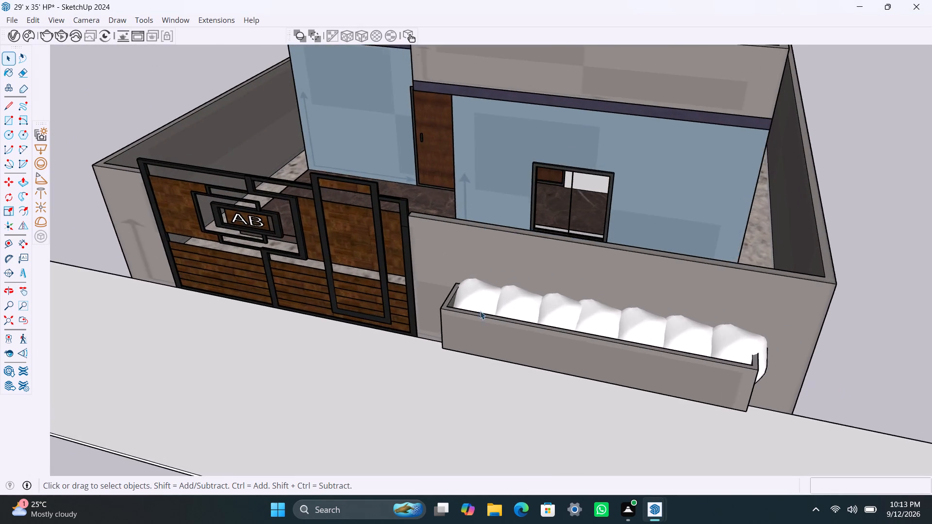
scroll(480, 311, up, 3)
click(474, 295)
key(s)
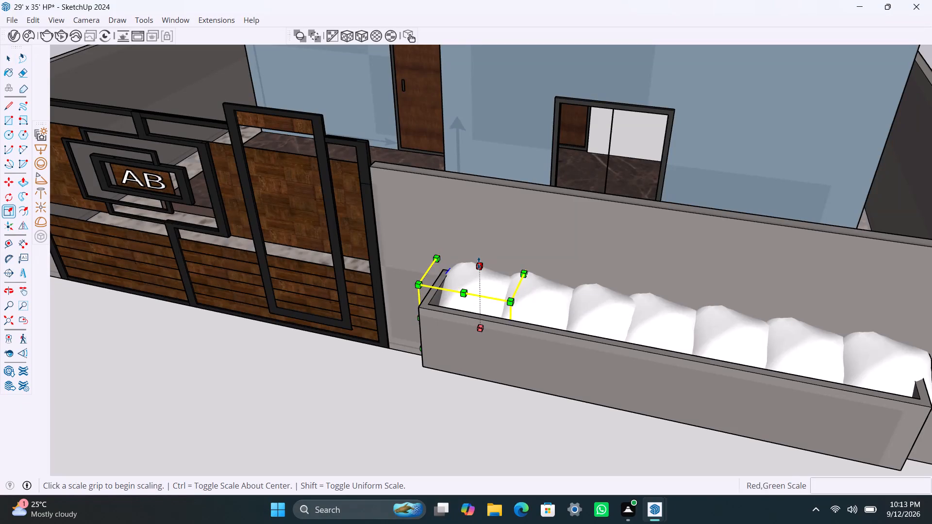
drag(479, 263, 478, 243)
click(478, 234)
key(space)
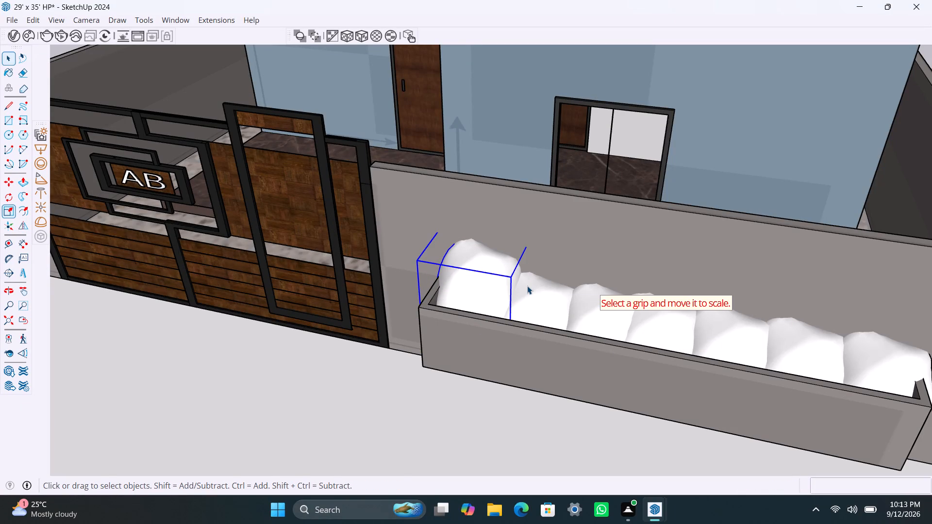
Scale the second shrub from the gate upward along the blue axis to roughly match the first one.
click(533, 288)
key(s)
drag(536, 273, 471, 256)
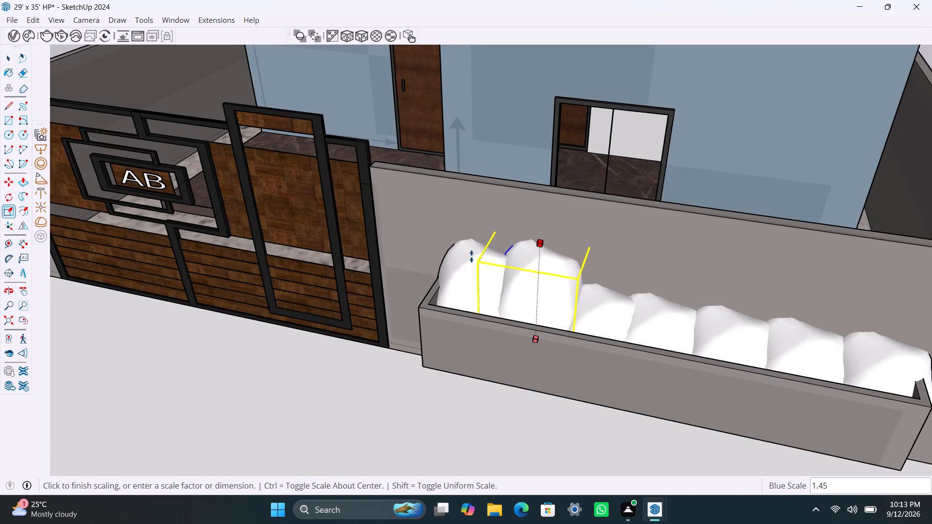
drag(471, 256, 472, 244)
key(space)
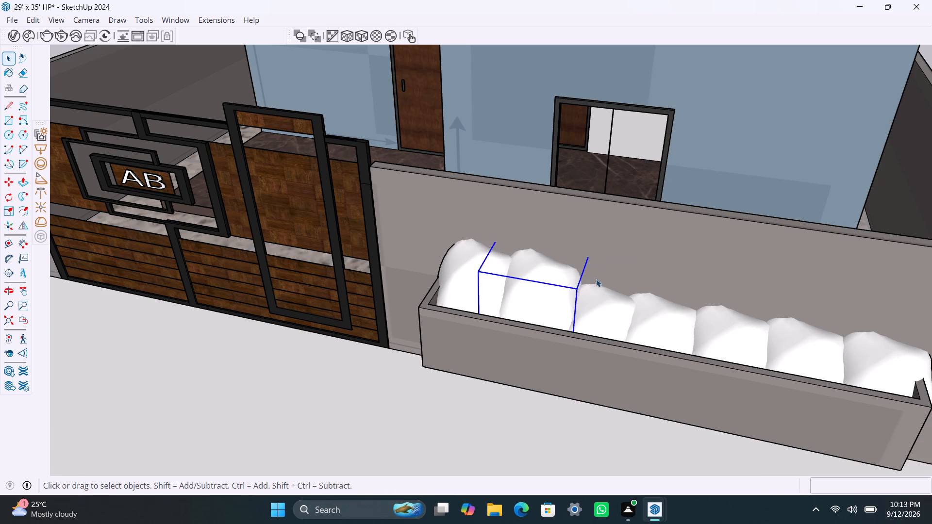
Scale the third Skimmia shrub from the gate upward along the blue axis to roughly match its taller neighbours.
click(605, 292)
click(608, 300)
key(s)
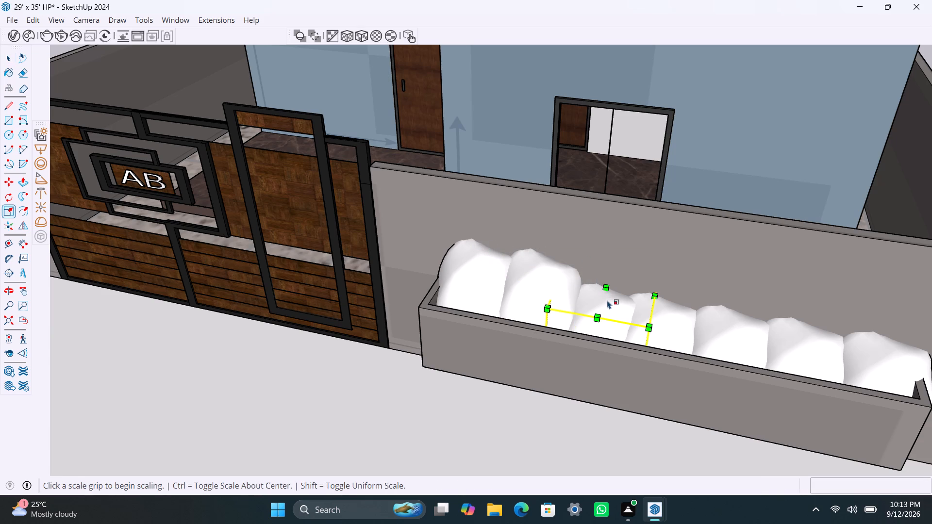
drag(609, 290, 519, 251)
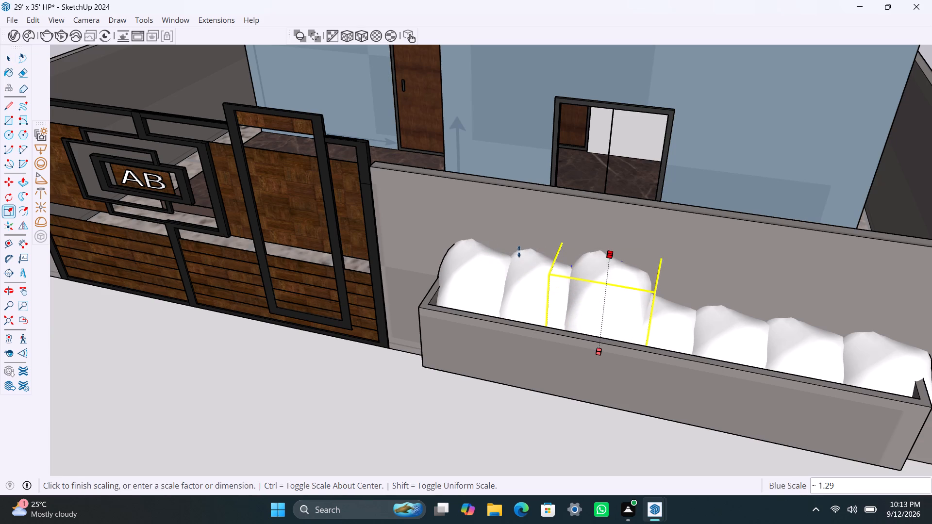
drag(519, 251, 520, 251)
key(space)
Scale the fourth shrub from the gate upward along the blue axis by about 1.24.
click(666, 305)
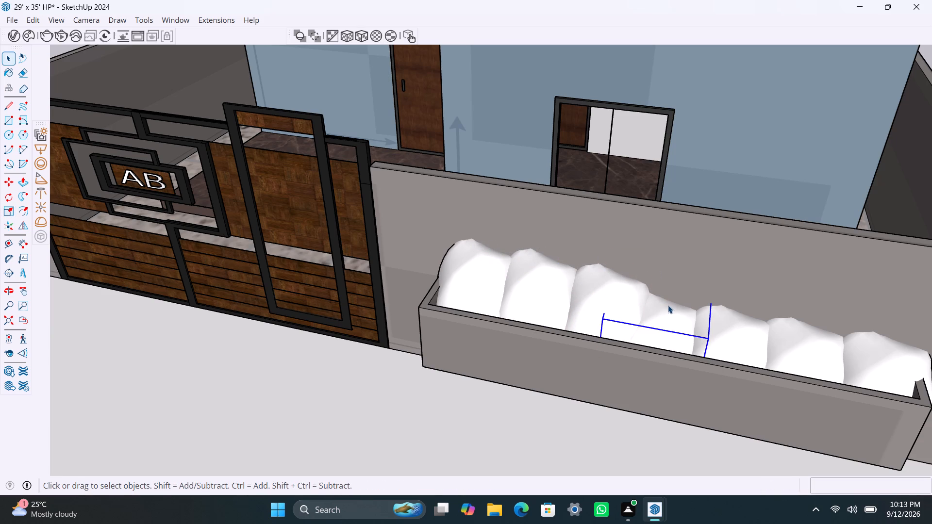
key(s)
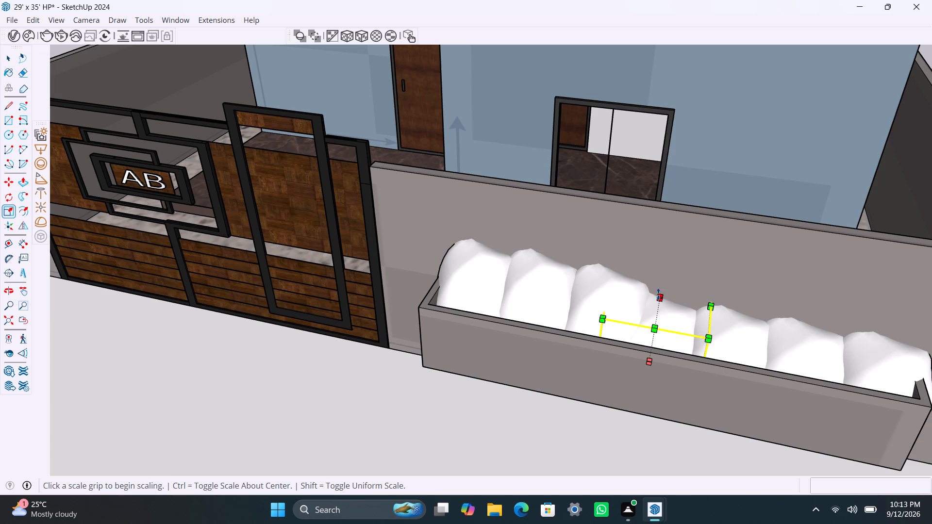
drag(663, 300, 587, 267)
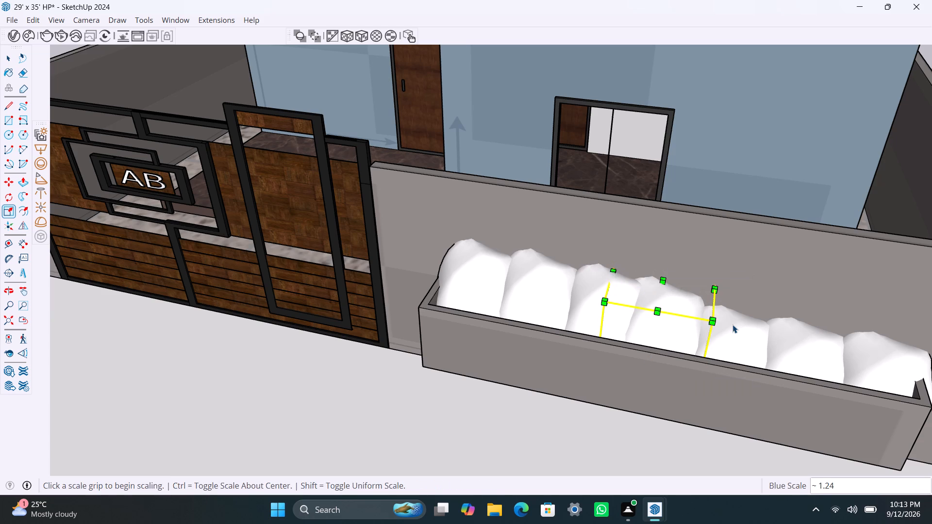
key(space)
Scale the fifth shrub from the gate upward along the blue axis to roughly match the fourth one.
click(733, 325)
key(s)
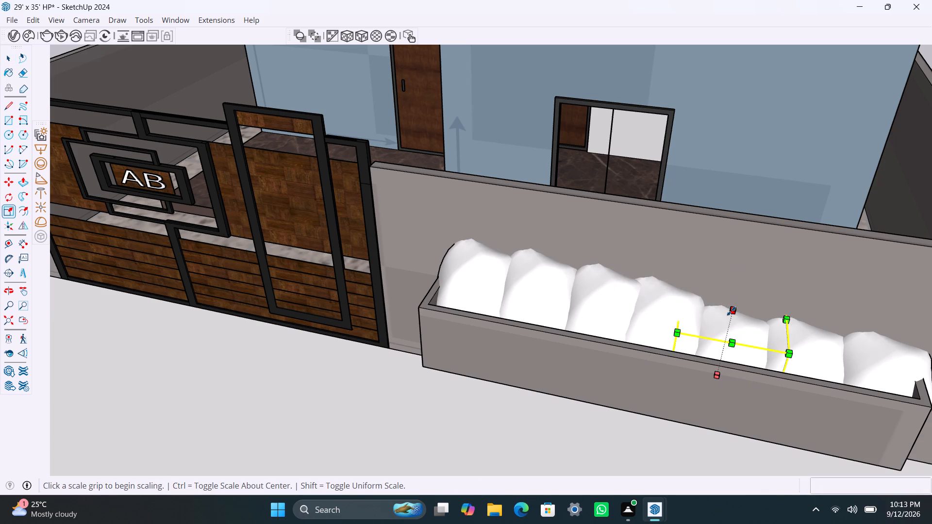
drag(733, 313, 656, 284)
Scale the sixth shrub from the gate upward along the blue axis to roughly match the fifth one.
scroll(665, 318, down, 3)
shift+middle_drag(685, 342, 607, 341)
key(space)
click(704, 332)
key(s)
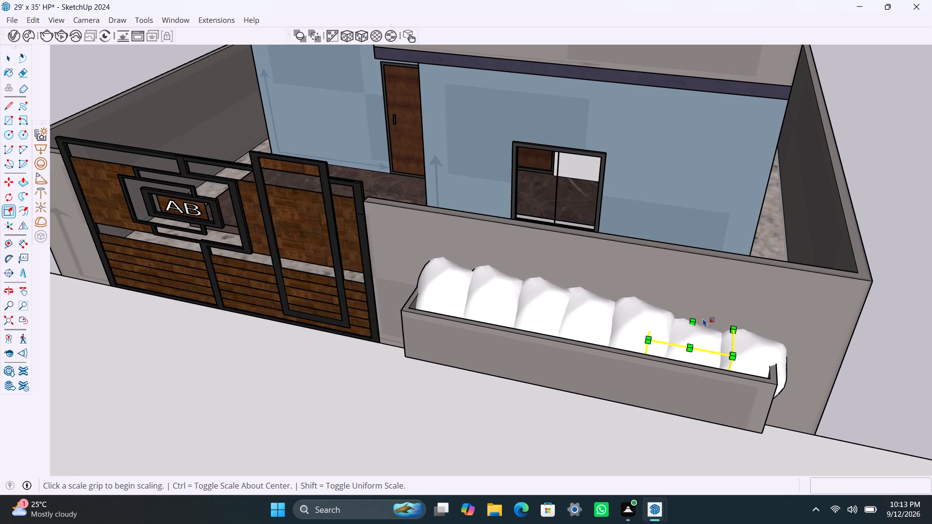
drag(693, 320, 642, 302)
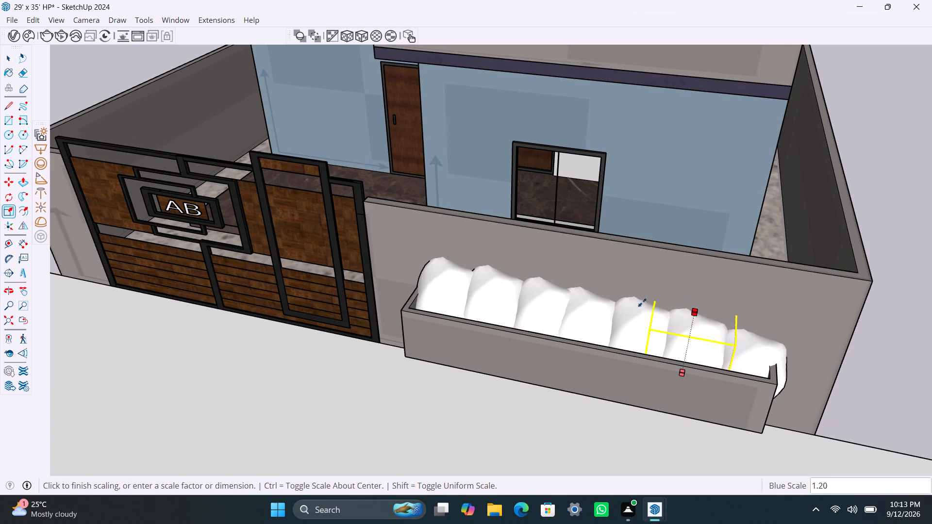
drag(642, 302, 635, 299)
key(space)
Scale the last shrub at the trough's far end upward along the blue axis by about 1.13.
click(752, 344)
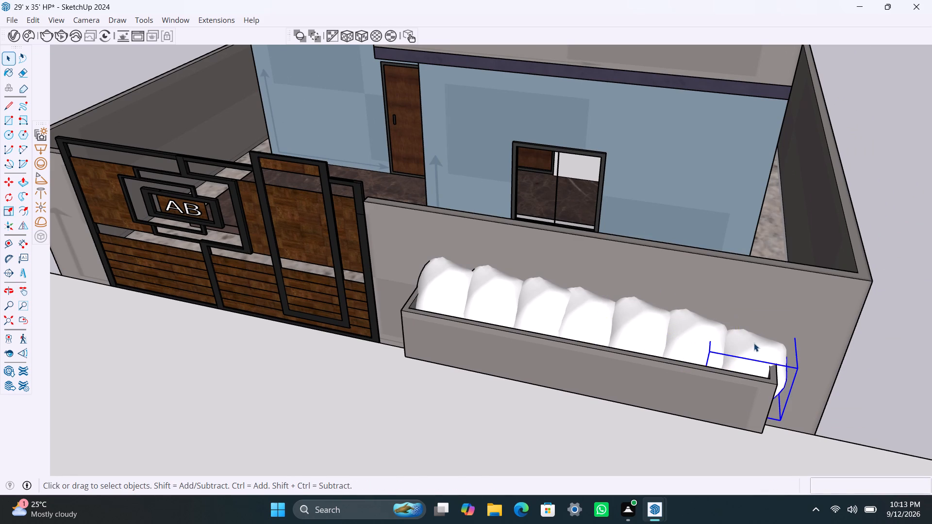
key(s)
drag(751, 328, 691, 300)
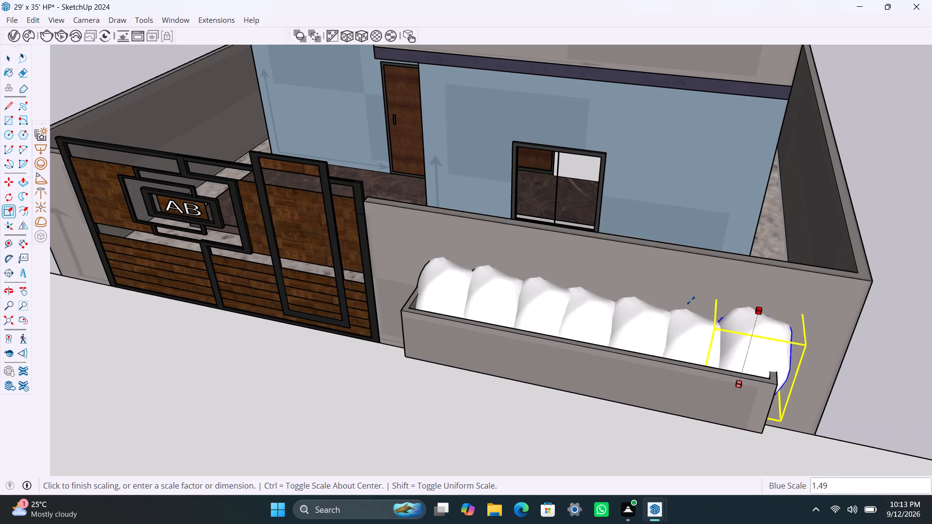
drag(691, 300, 676, 311)
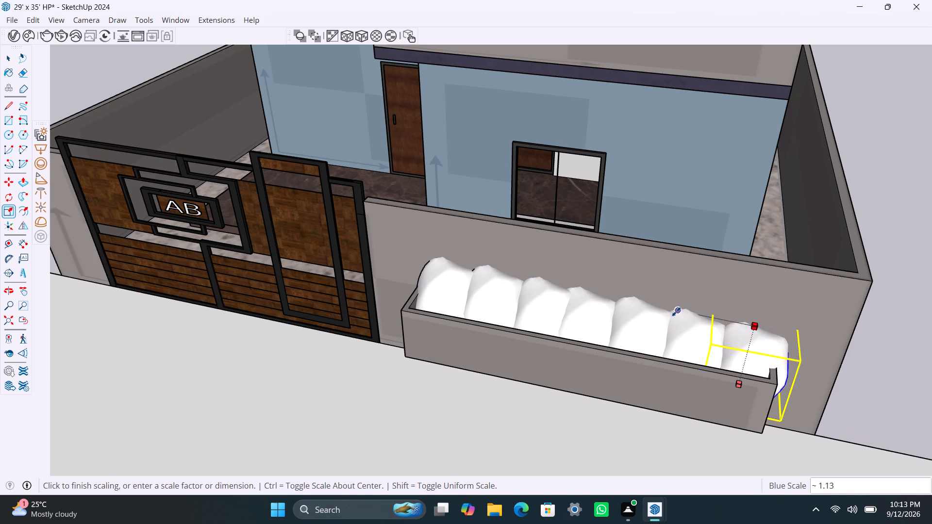
drag(676, 311, 677, 311)
key(space)
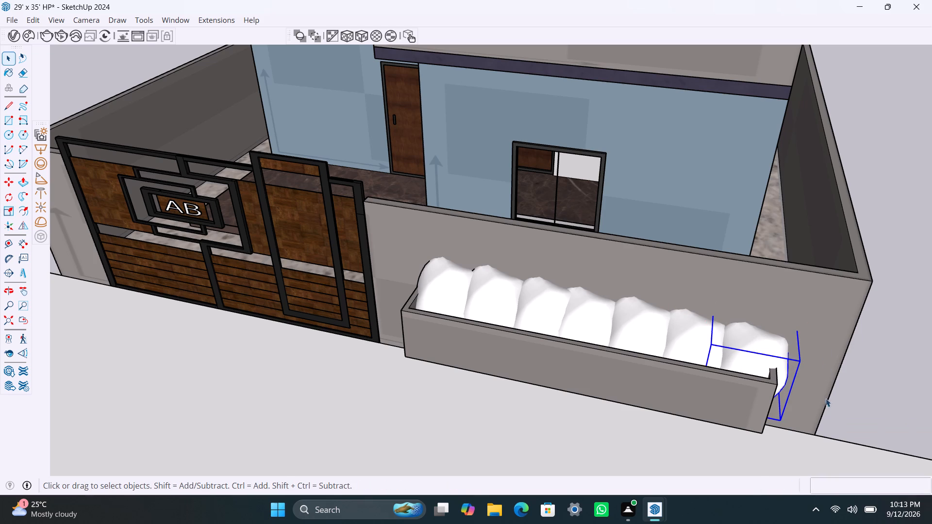
Shrink the last shrub along the red axis so it no longer sticks out past the trough's far end.
key(s)
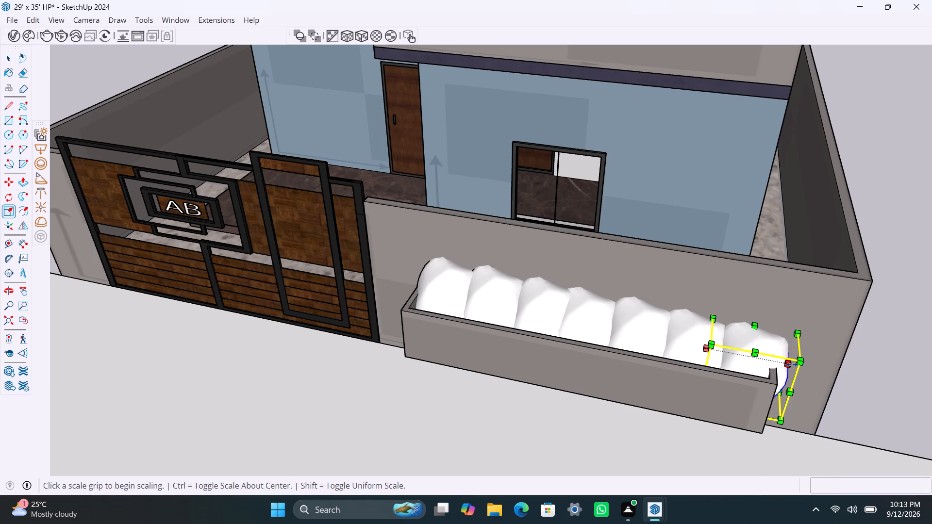
drag(792, 364, 767, 364)
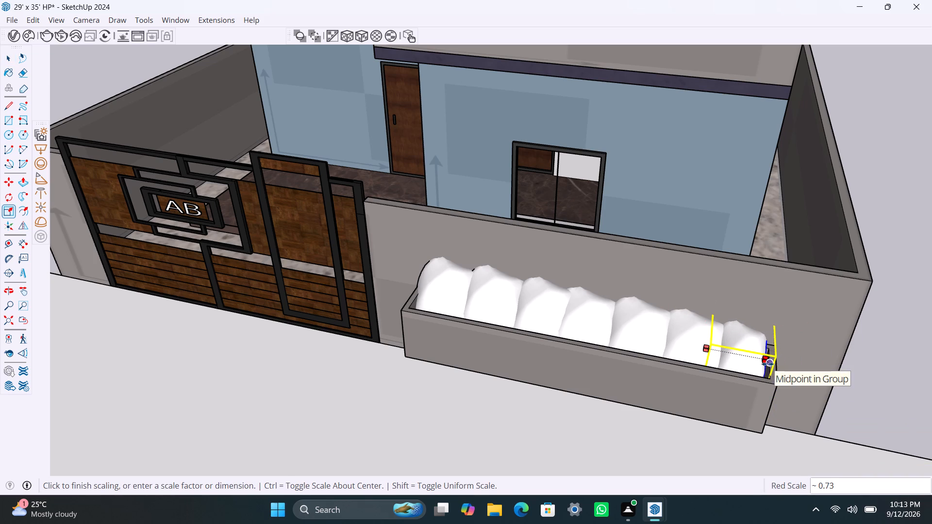
drag(767, 364, 775, 351)
Scale the narrowed last shrub upward along the blue axis by 1.10 and deselect it.
drag(749, 324, 749, 313)
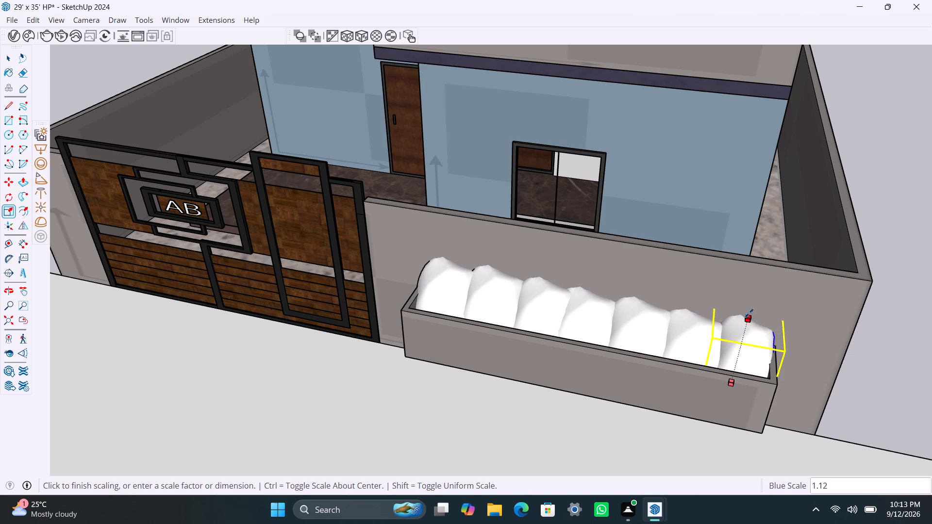
drag(749, 313, 740, 319)
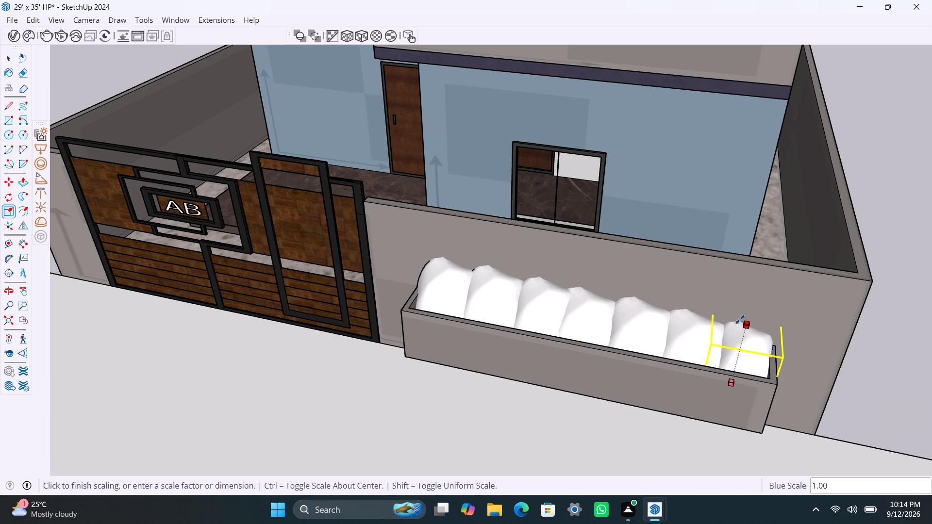
drag(740, 319, 756, 317)
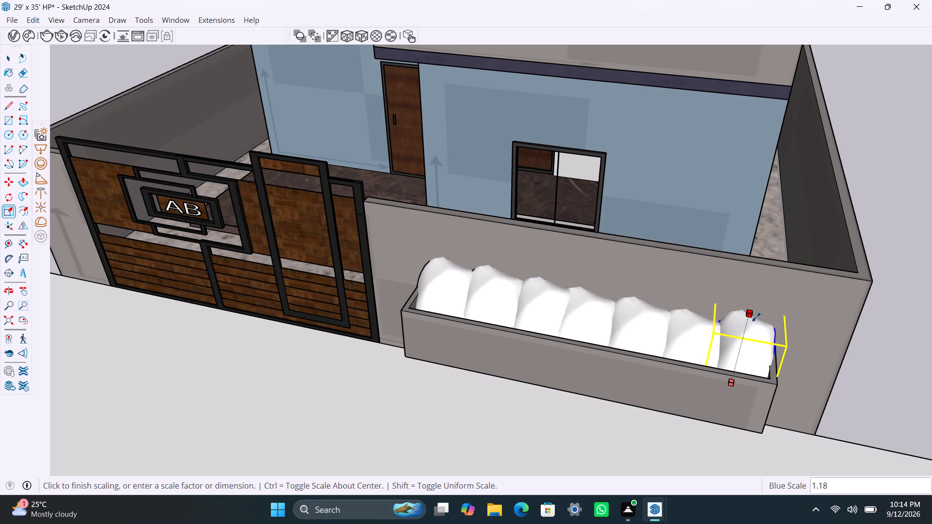
drag(756, 317, 758, 322)
key(space)
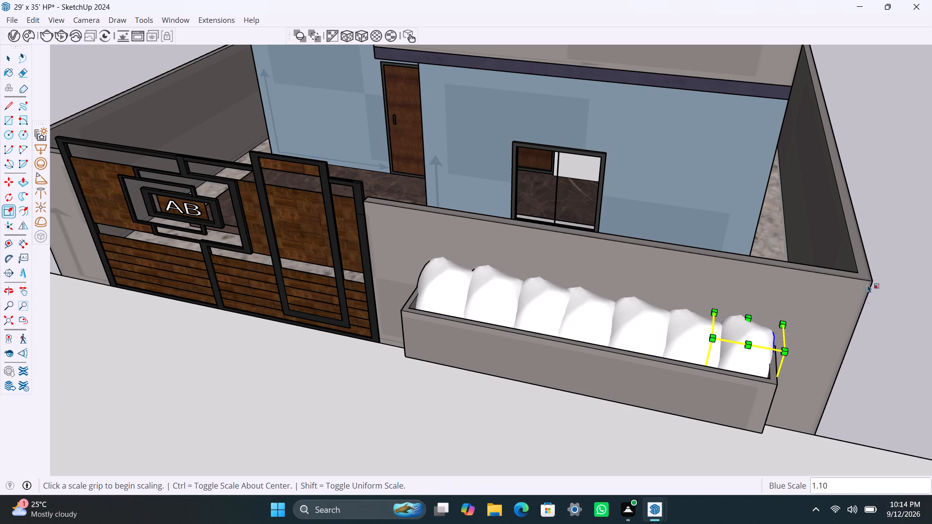
click(891, 249)
Open the Chaos Cosmos Browser and show the Concrete category of the online materials.
scroll(659, 395, down, 3)
middle_drag(602, 410, 676, 393)
scroll(665, 395, down, 2)
click(30, 40)
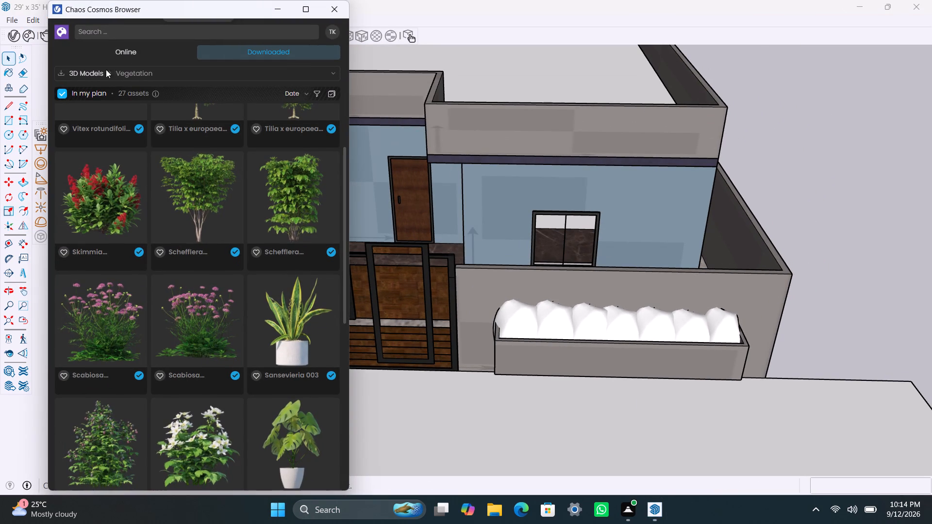
click(140, 56)
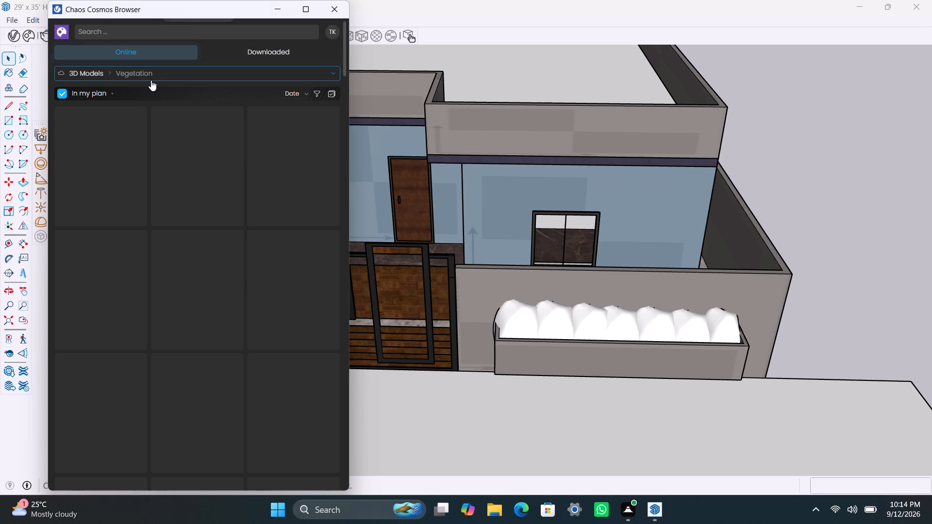
click(173, 70)
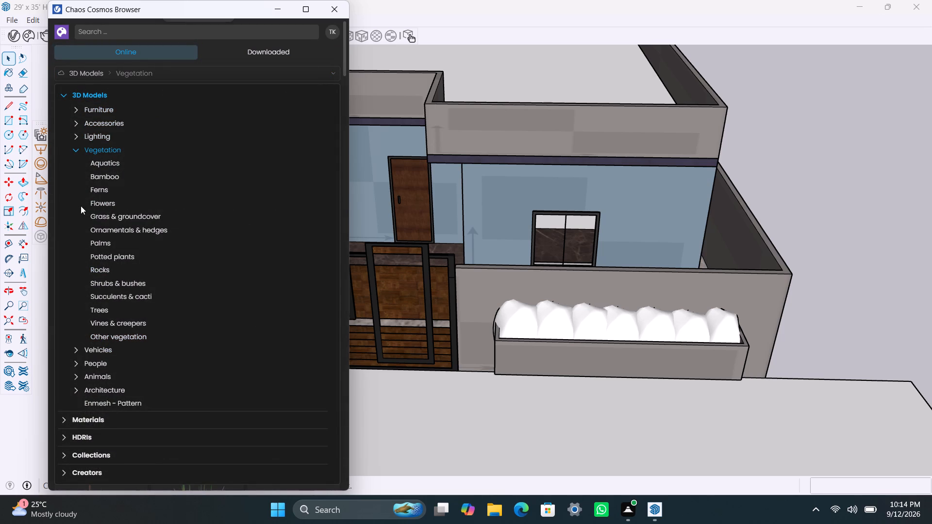
click(101, 423)
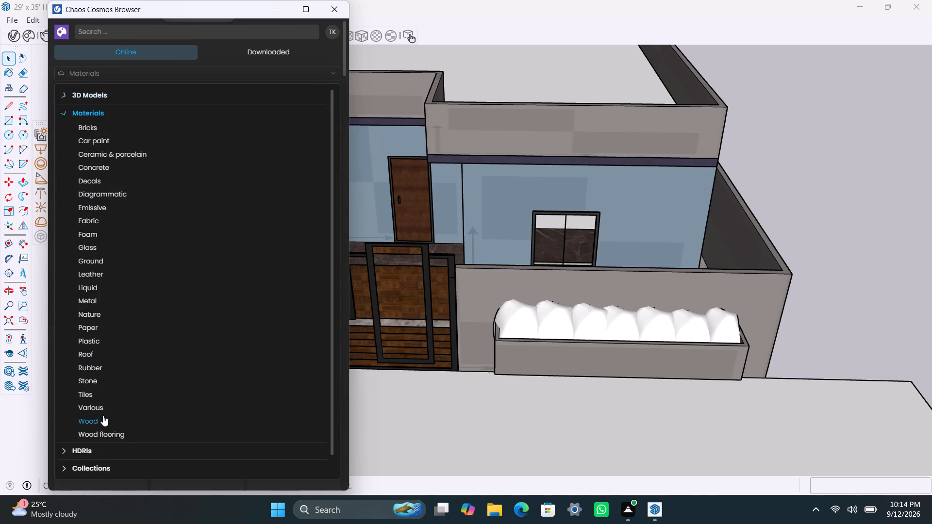
click(101, 165)
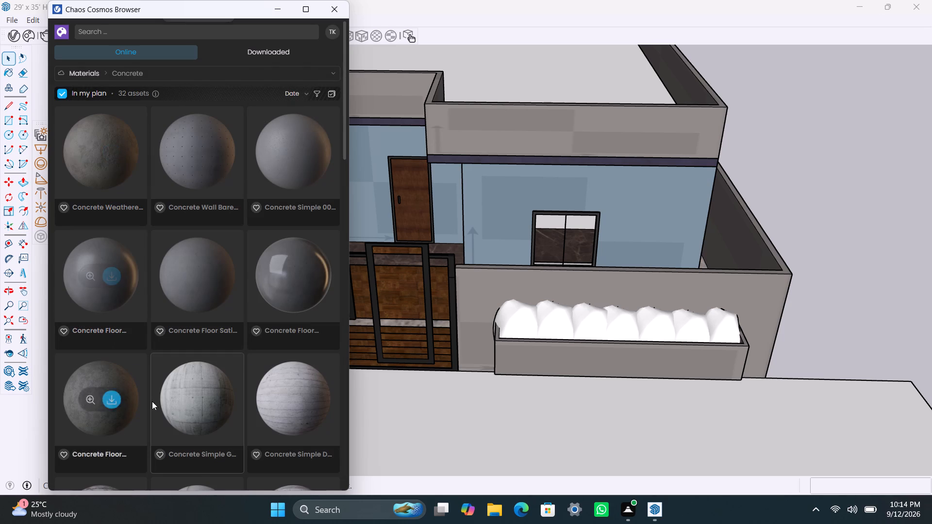
Browse the online Concrete materials to look for a suitable finish for the model.
scroll(219, 328, down, 2)
scroll(242, 374, down, 3)
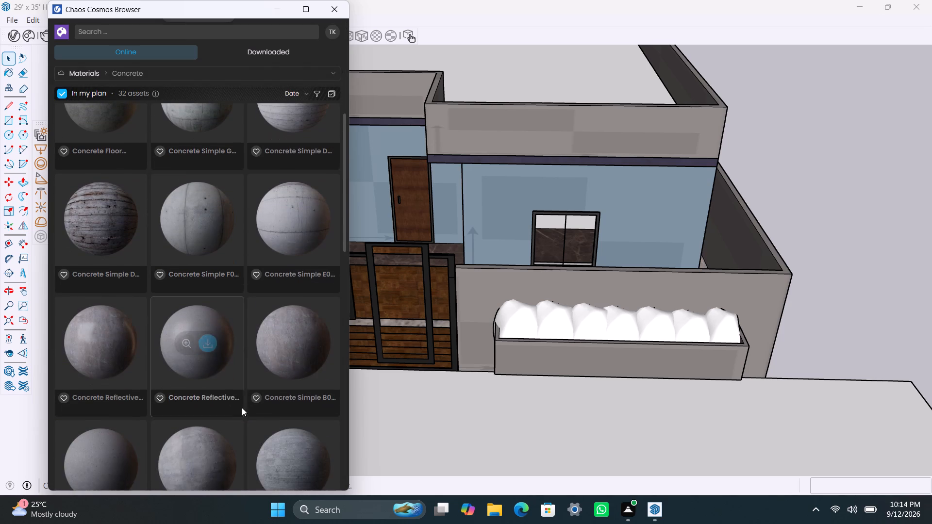
scroll(238, 369, down, 3)
scroll(236, 316, down, 7)
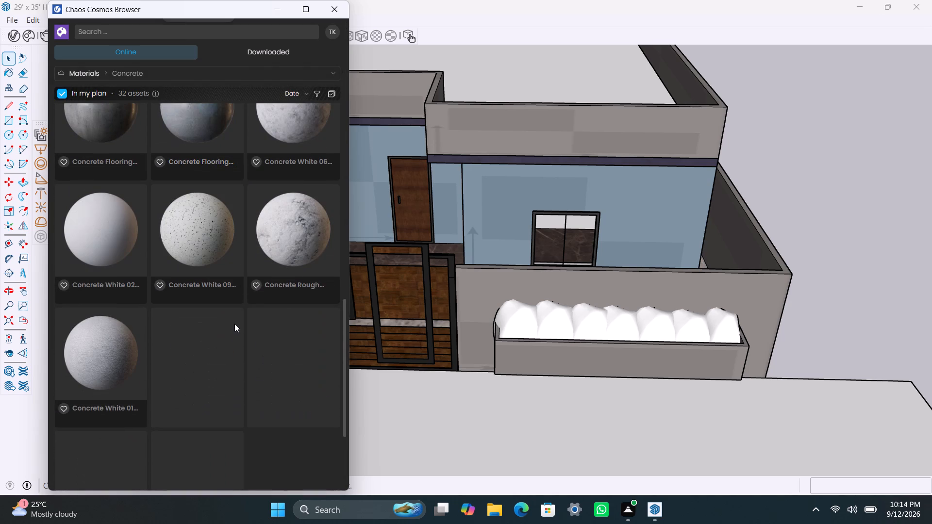
scroll(234, 323, down, 4)
scroll(230, 311, up, 7)
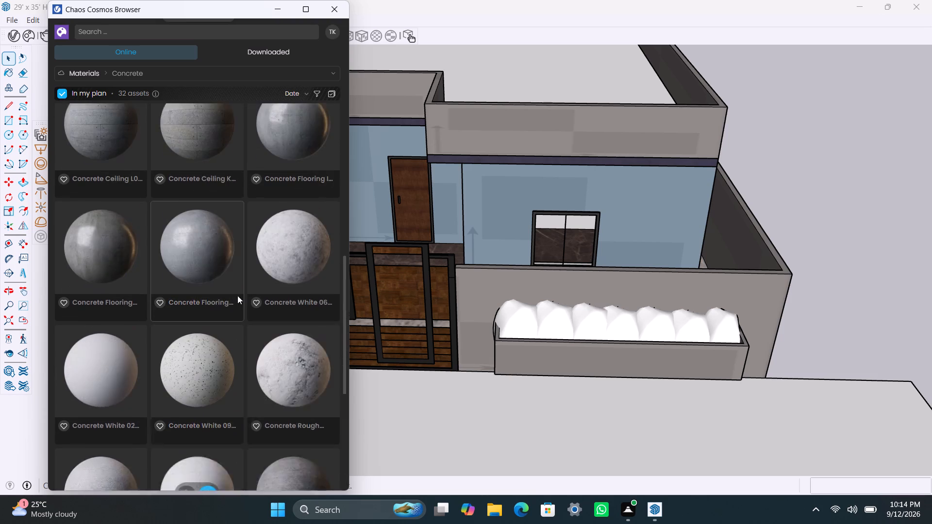
scroll(237, 295, up, 11)
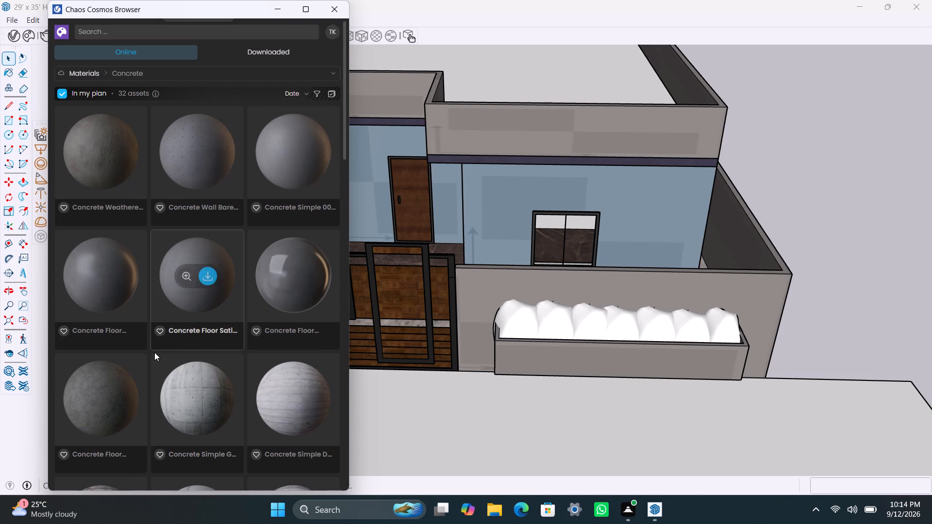
scroll(154, 352, down, 4)
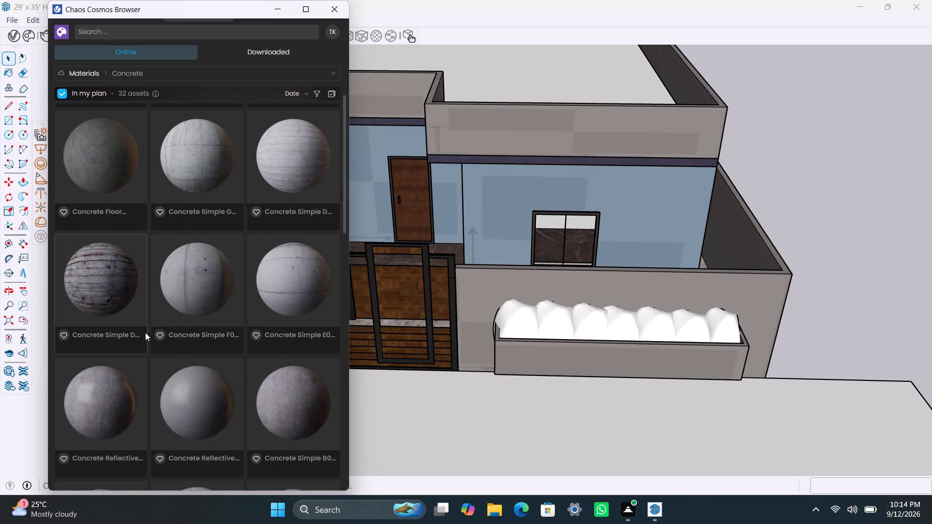
scroll(143, 330, down, 4)
scroll(141, 329, up, 6)
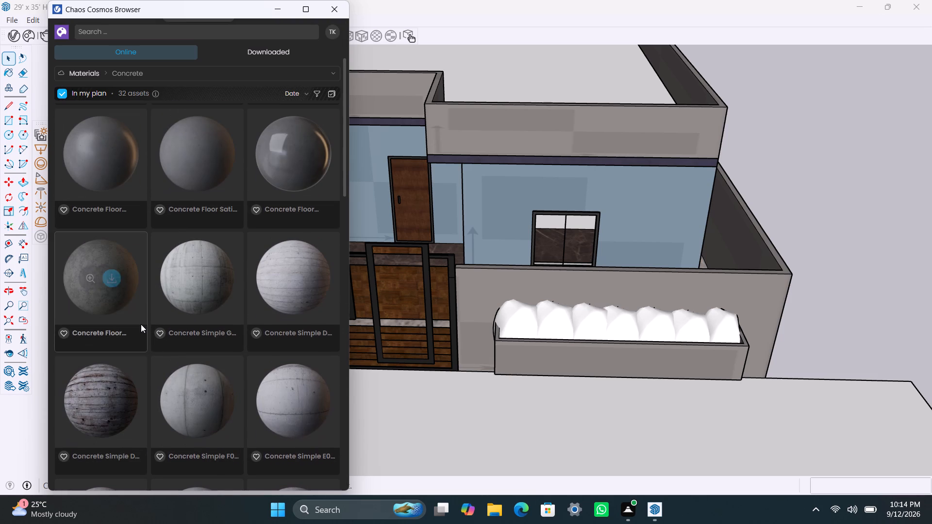
scroll(128, 277, up, 3)
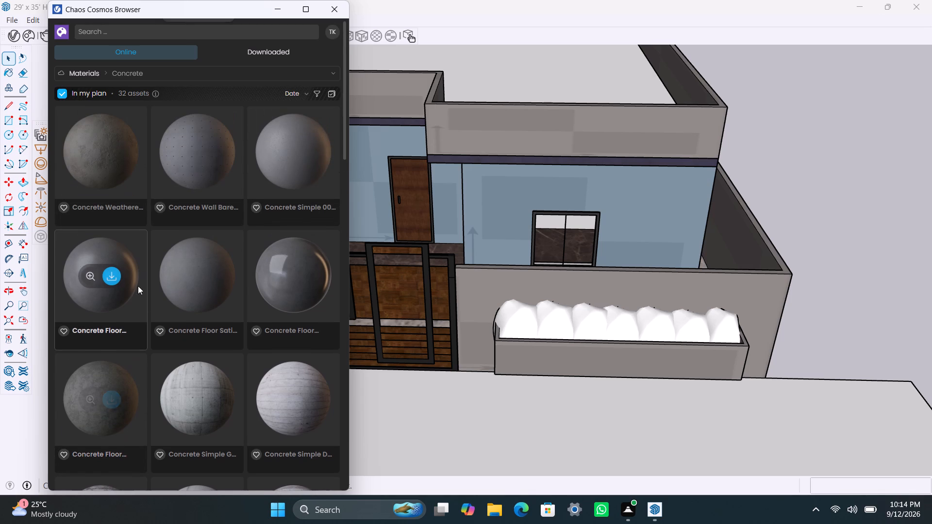
scroll(135, 293, up, 3)
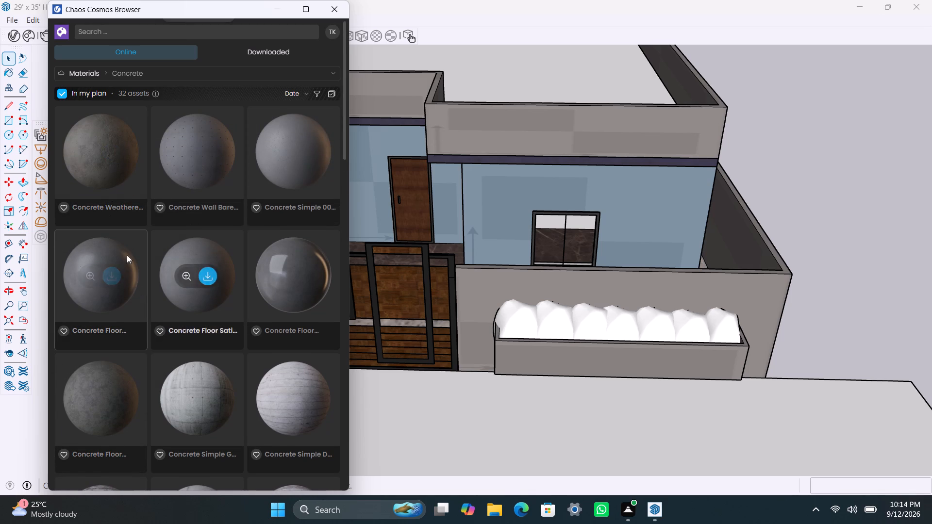
scroll(125, 277, down, 3)
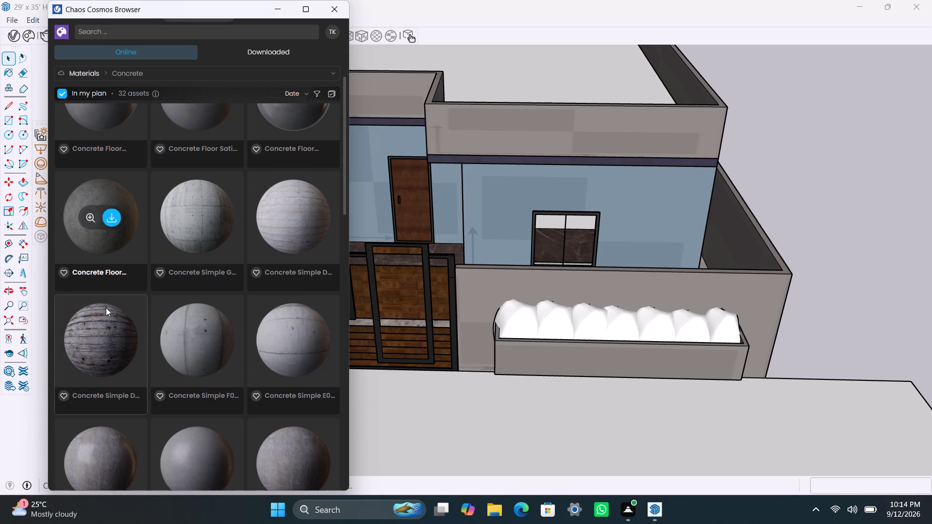
scroll(110, 324, down, 11)
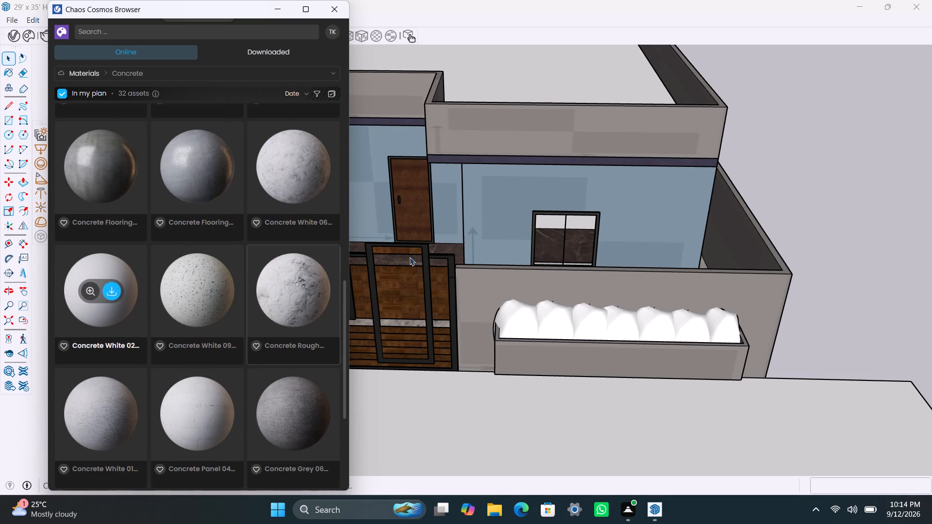
scroll(177, 258, down, 5)
scroll(263, 230, up, 2)
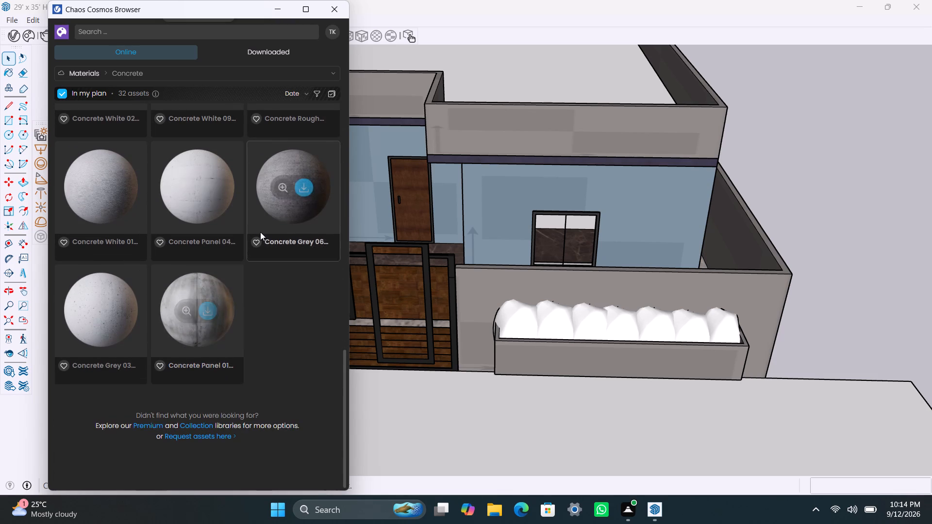
scroll(260, 232, up, 9)
scroll(145, 294, down, 3)
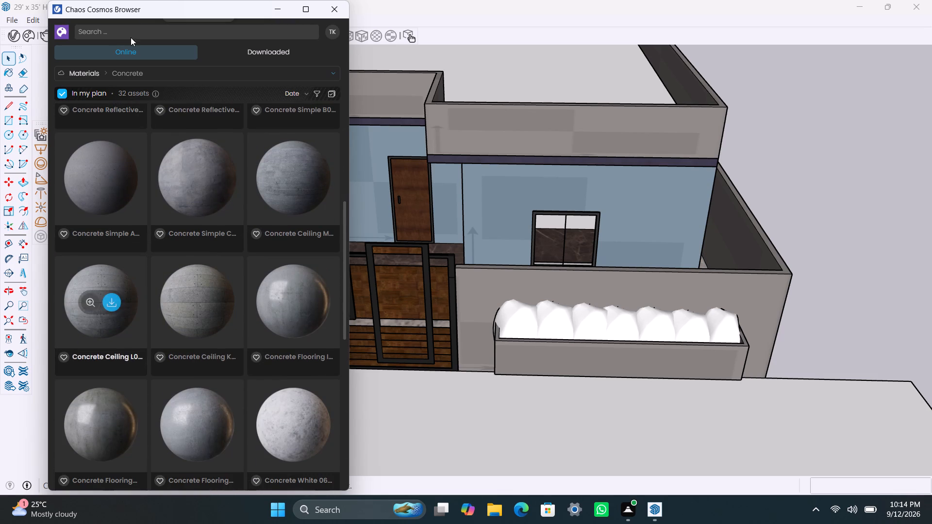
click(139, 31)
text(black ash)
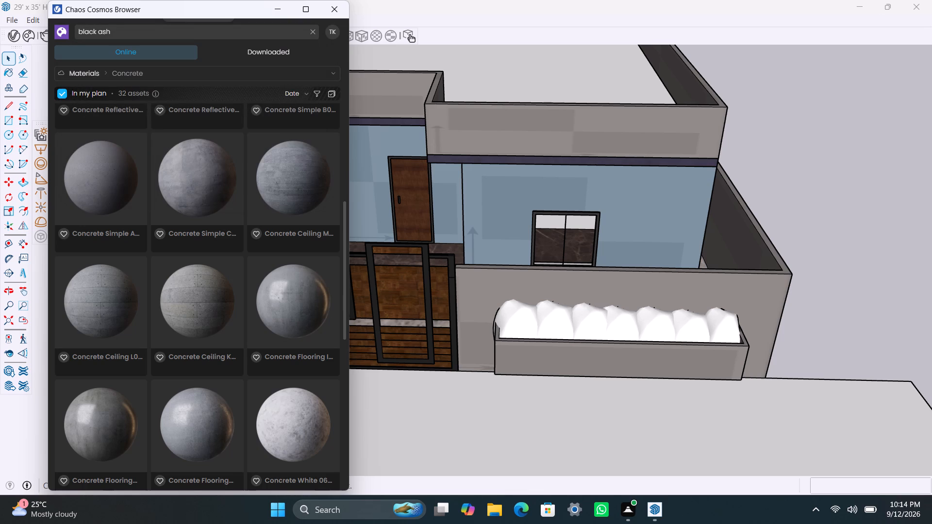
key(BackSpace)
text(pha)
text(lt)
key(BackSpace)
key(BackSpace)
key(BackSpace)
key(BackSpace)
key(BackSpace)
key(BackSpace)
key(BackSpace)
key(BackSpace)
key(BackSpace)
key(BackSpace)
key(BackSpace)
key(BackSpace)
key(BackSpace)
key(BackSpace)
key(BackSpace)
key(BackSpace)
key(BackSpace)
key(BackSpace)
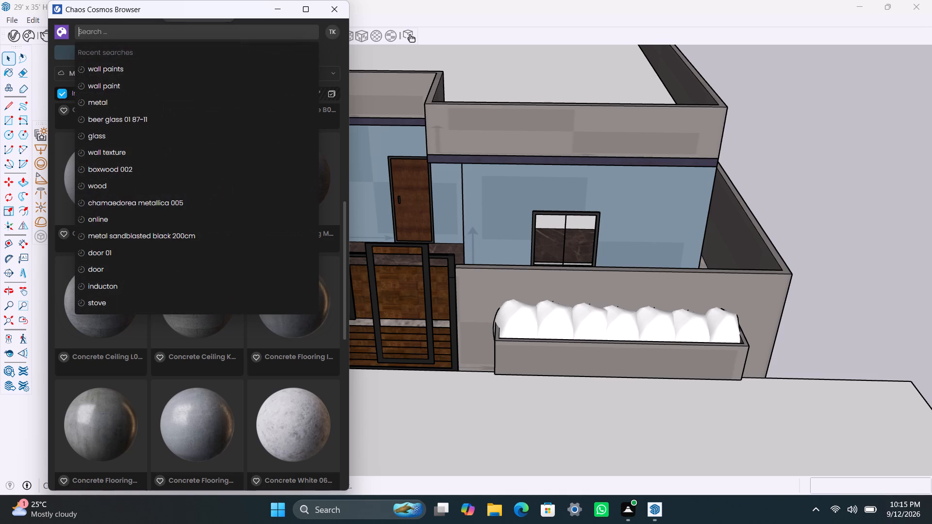
Start a new search of the online Cosmos materials with a term beginning with "as".
key(a)
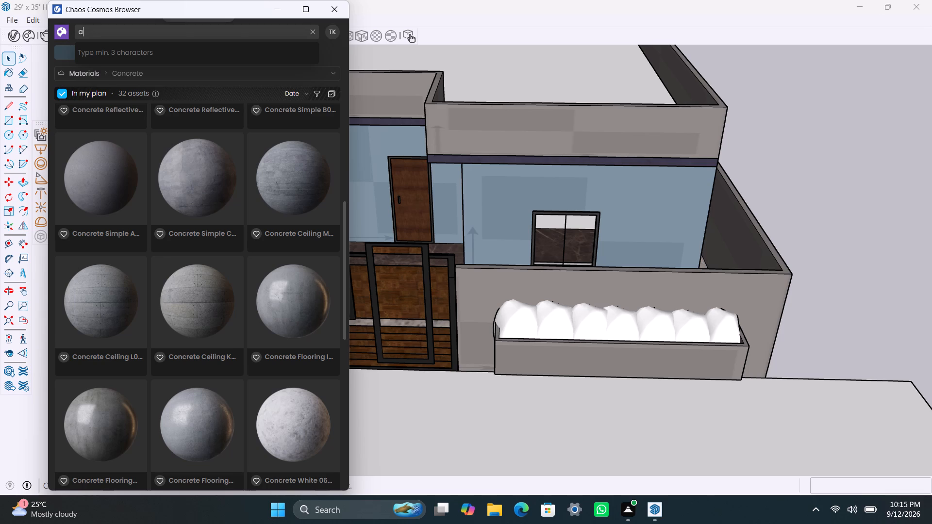
key(s)
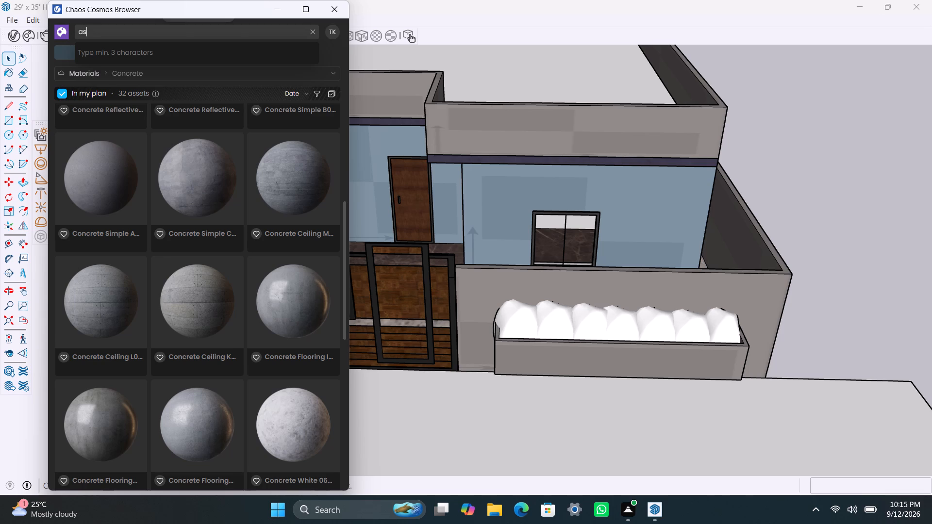
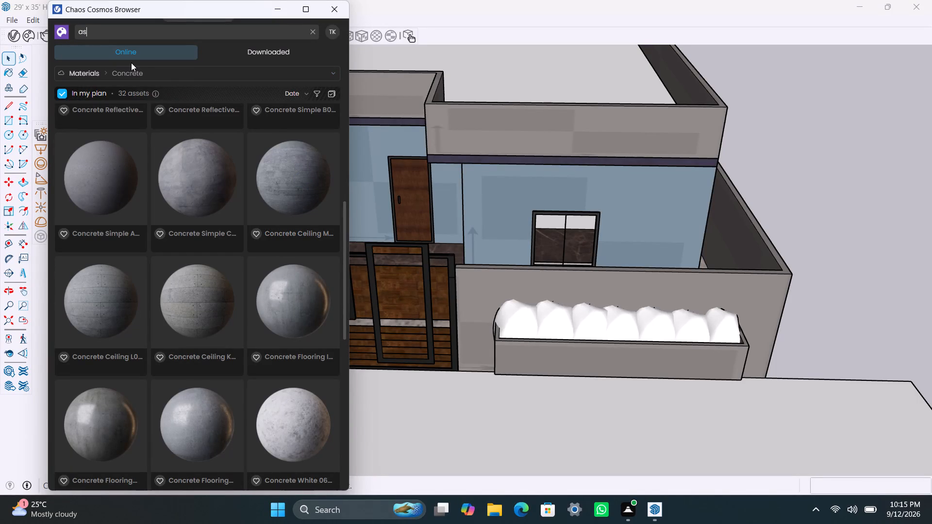
Switch the online Cosmos materials from the Concrete category to the Ground category.
scroll(160, 161, up, 2)
scroll(124, 263, up, 3)
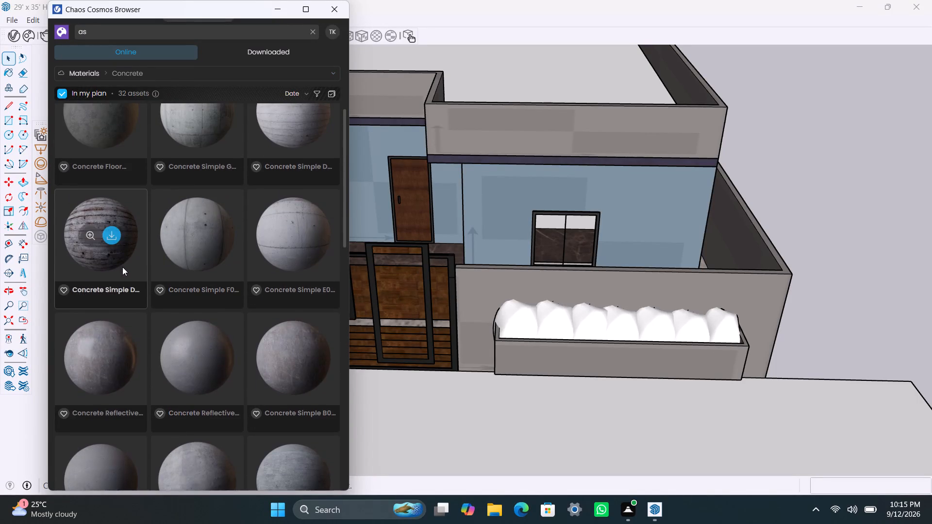
scroll(122, 267, up, 4)
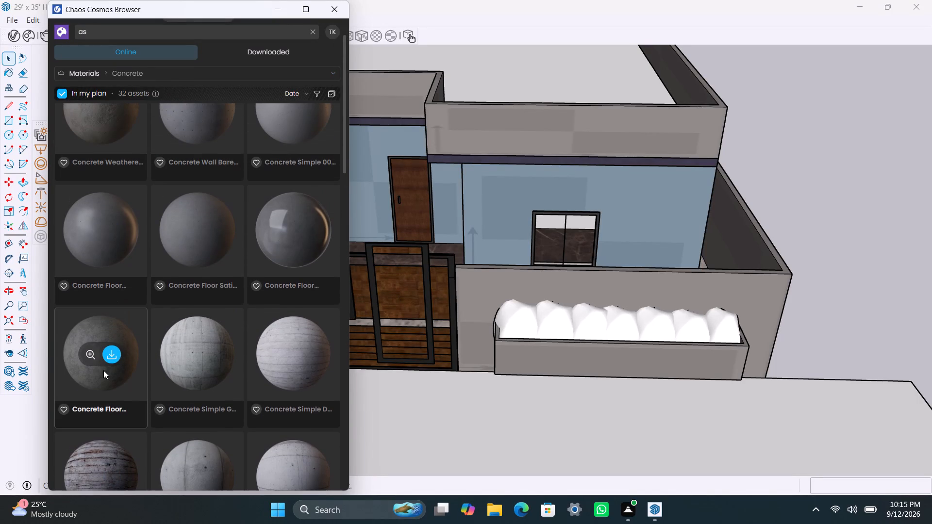
click(166, 76)
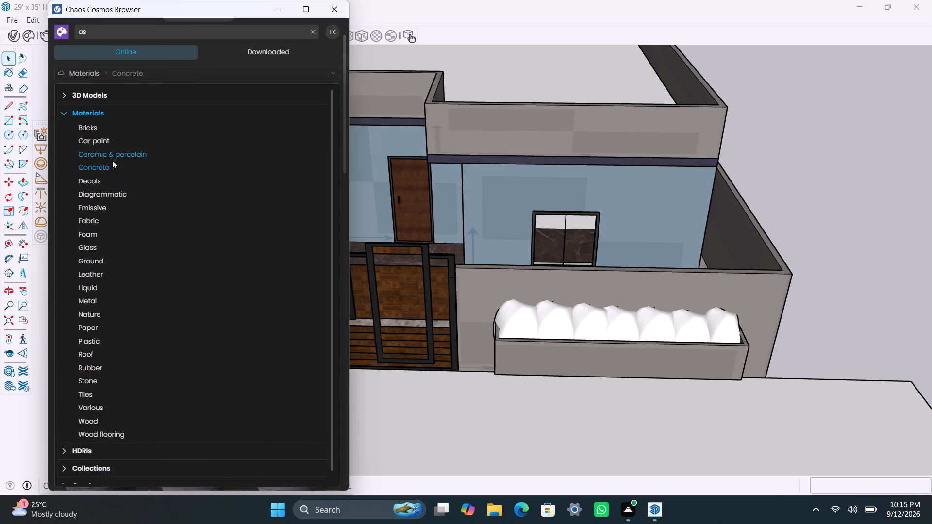
click(102, 256)
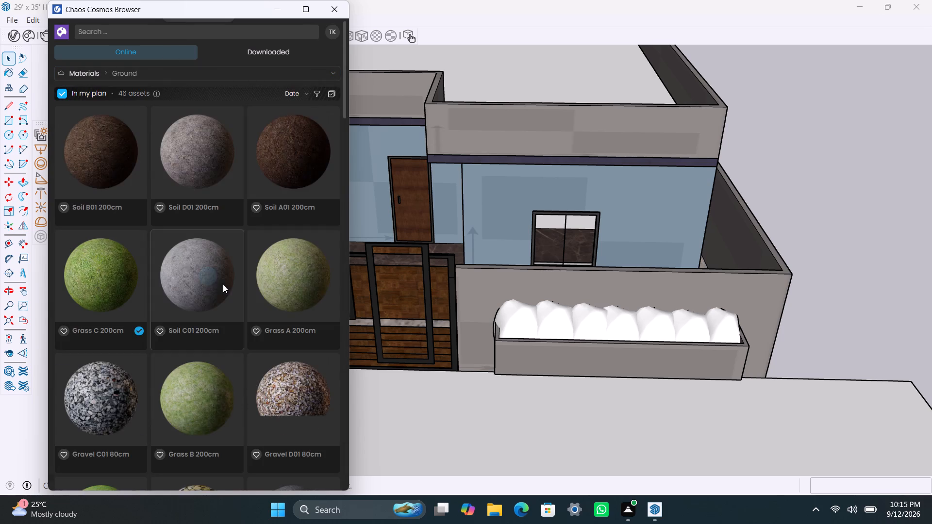
Find the Asphalt A02 100cm material among the Ground materials, import it into the scene and put the Cosmos browser away.
scroll(223, 284, down, 7)
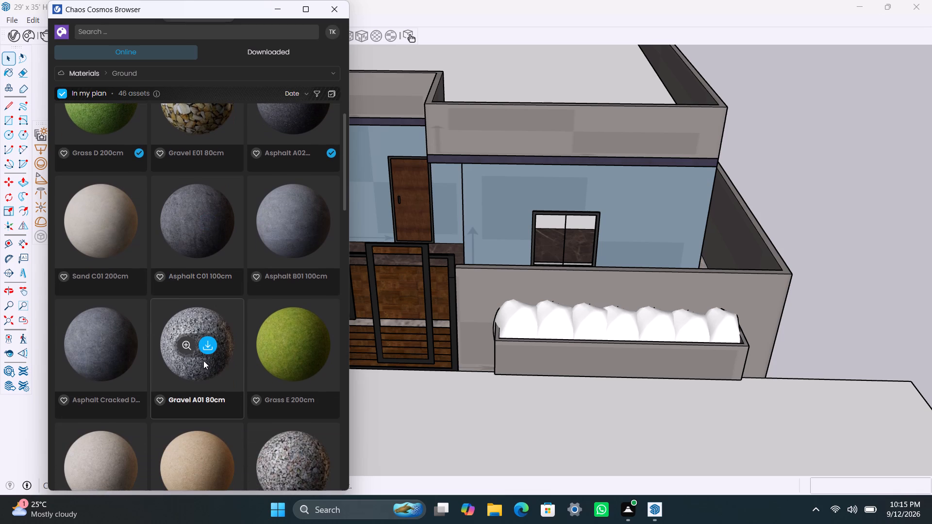
scroll(247, 284, up, 1)
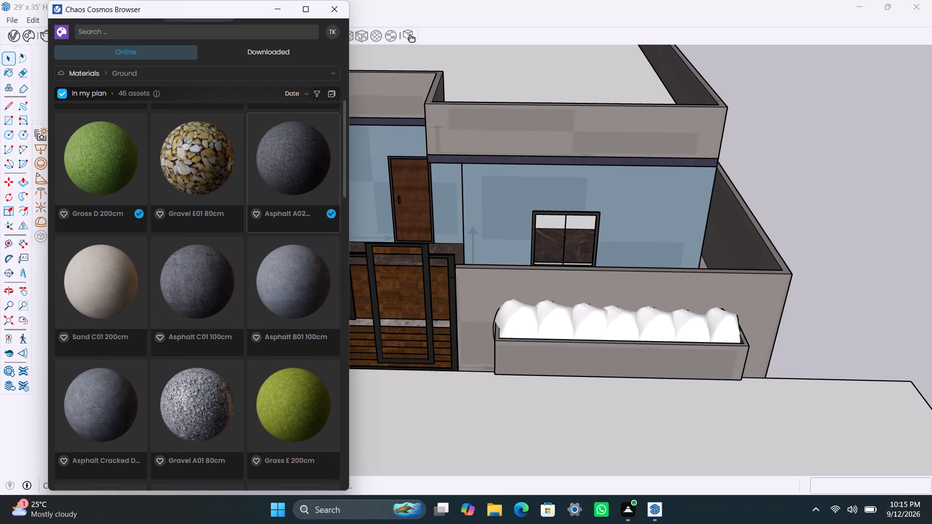
scroll(275, 316, down, 5)
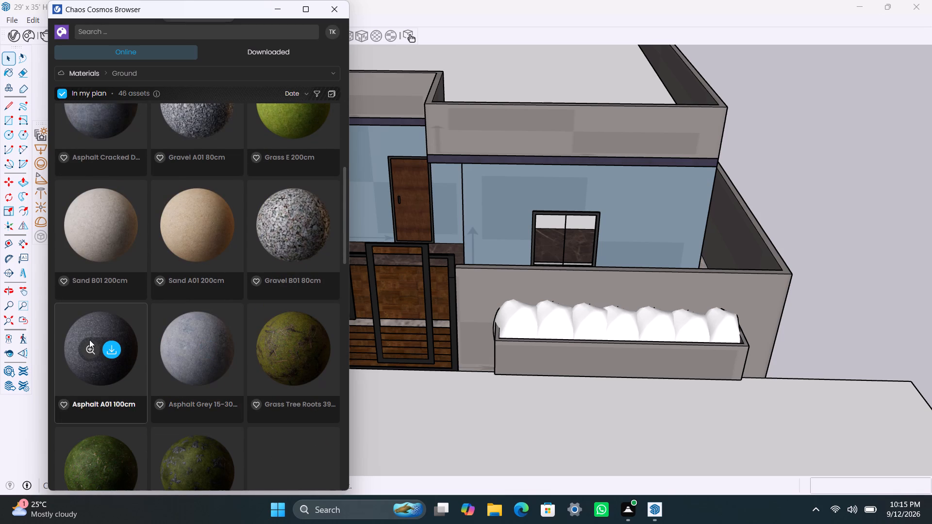
scroll(150, 315, up, 3)
scroll(39, 180, up, 1)
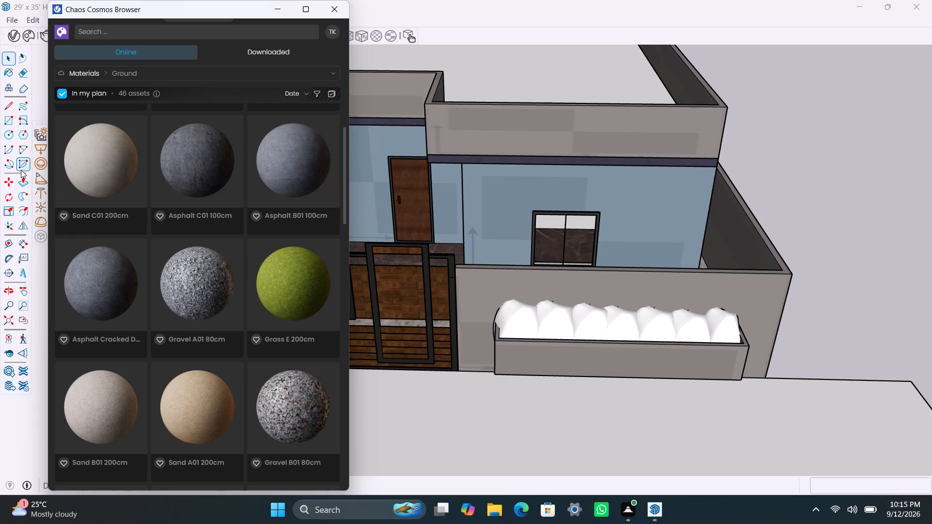
scroll(231, 212, up, 1)
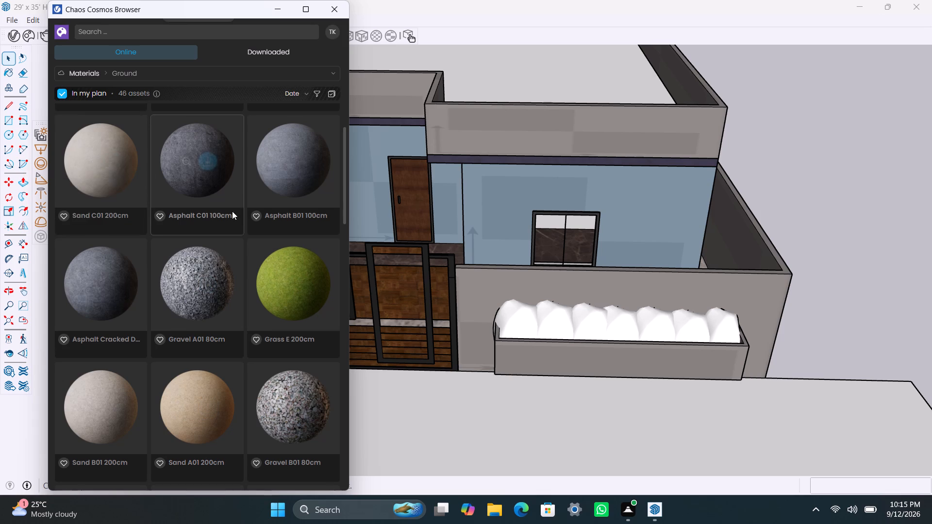
scroll(232, 211, up, 1)
scroll(283, 218, up, 2)
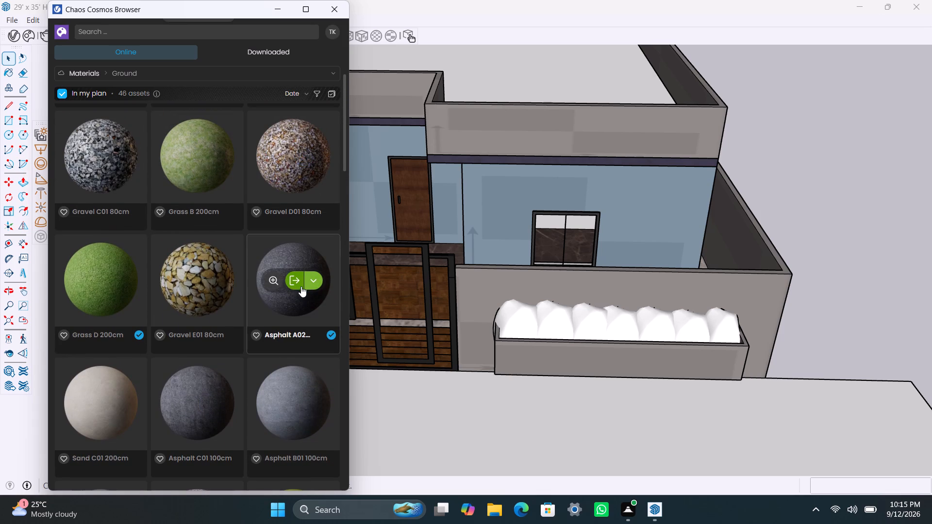
click(301, 284)
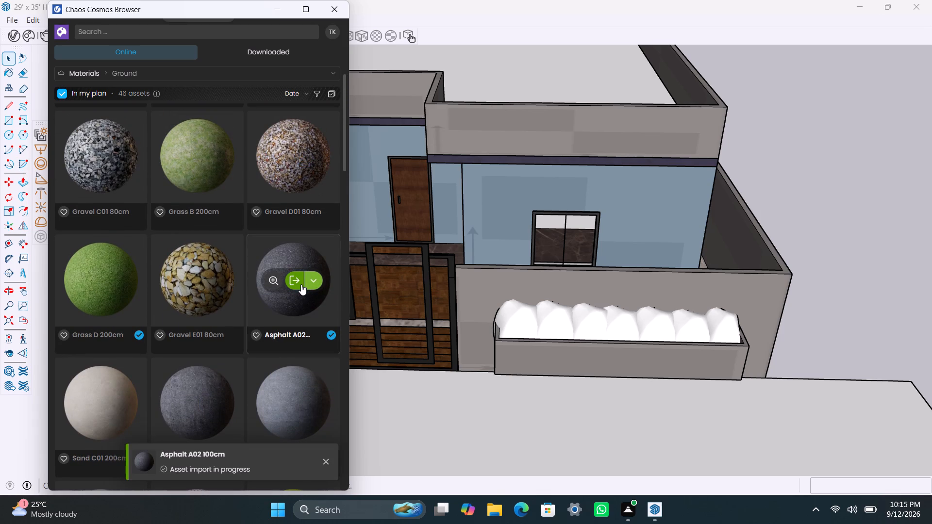
click(271, 13)
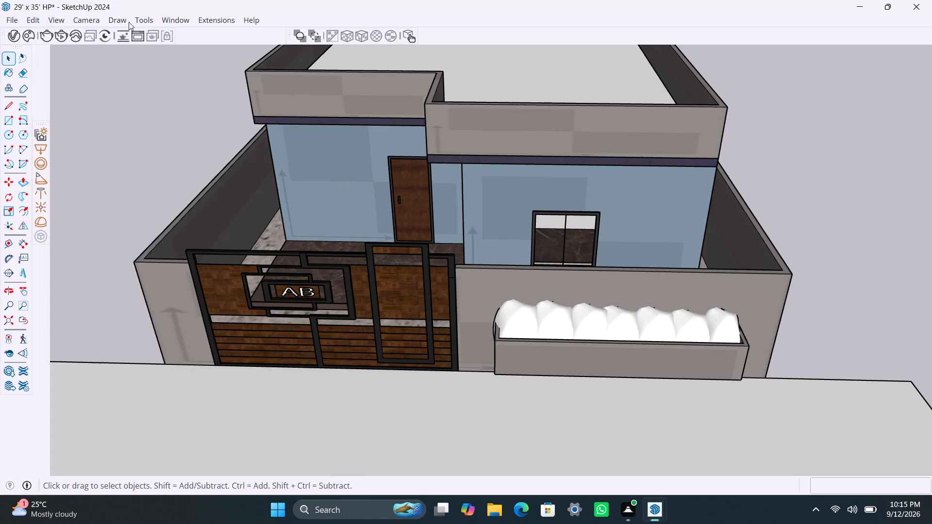
Apply the Asphalt A02 100cm material to the road slab in front of the house using the V-Ray Asset Editor, then minimize the editor.
click(15, 34)
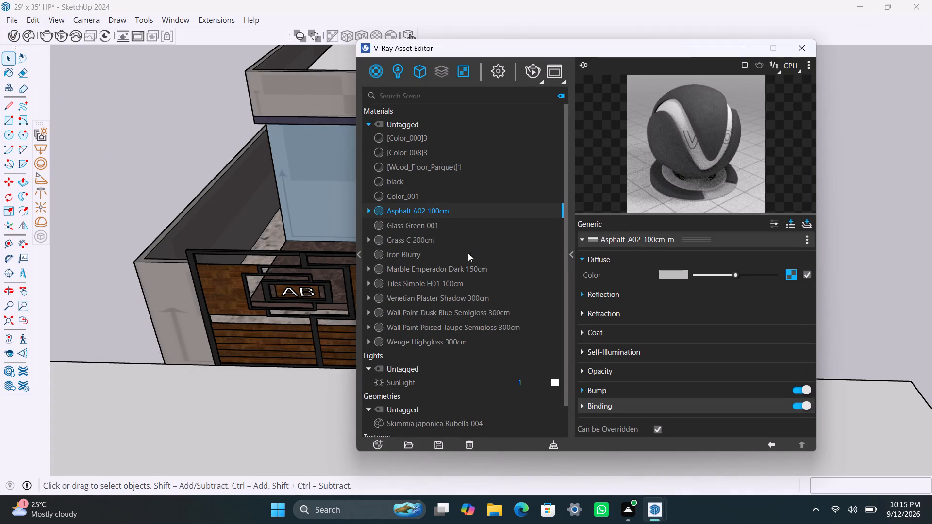
right_click(421, 210)
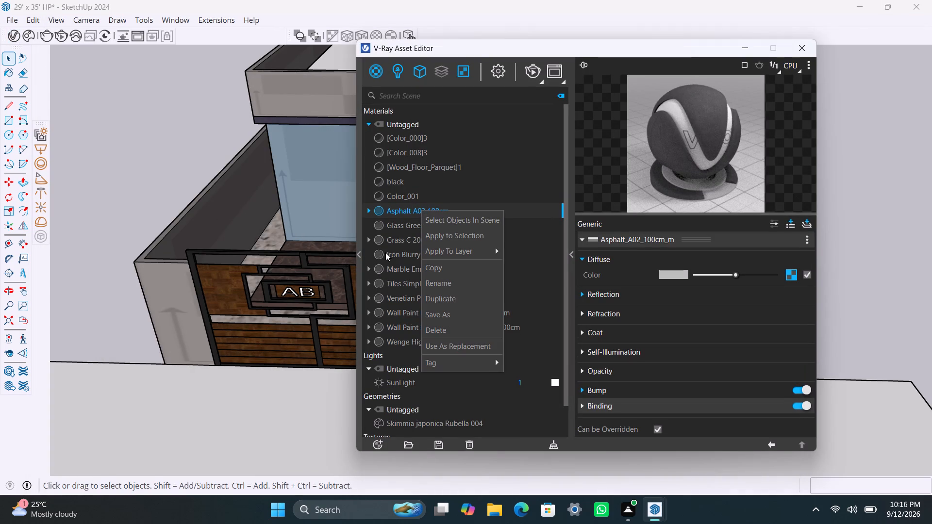
click(192, 408)
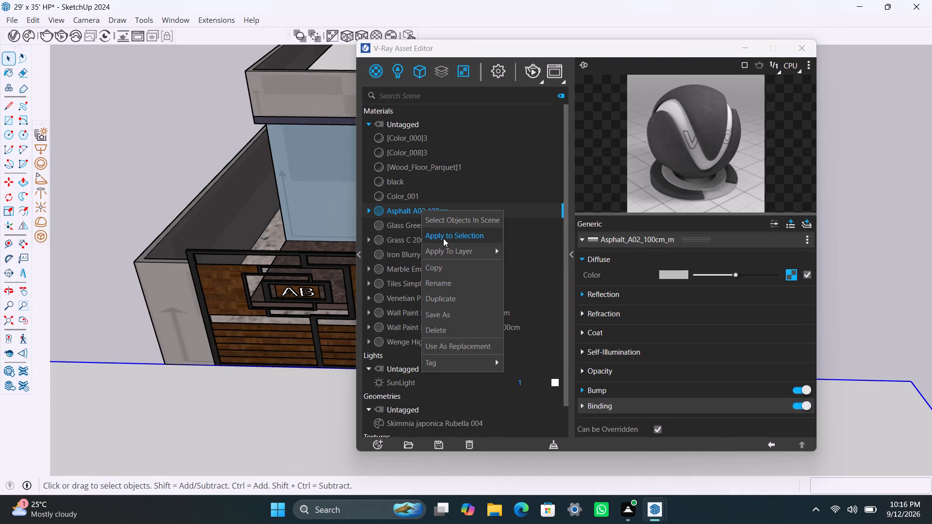
click(443, 238)
right_click(444, 238)
click(363, 40)
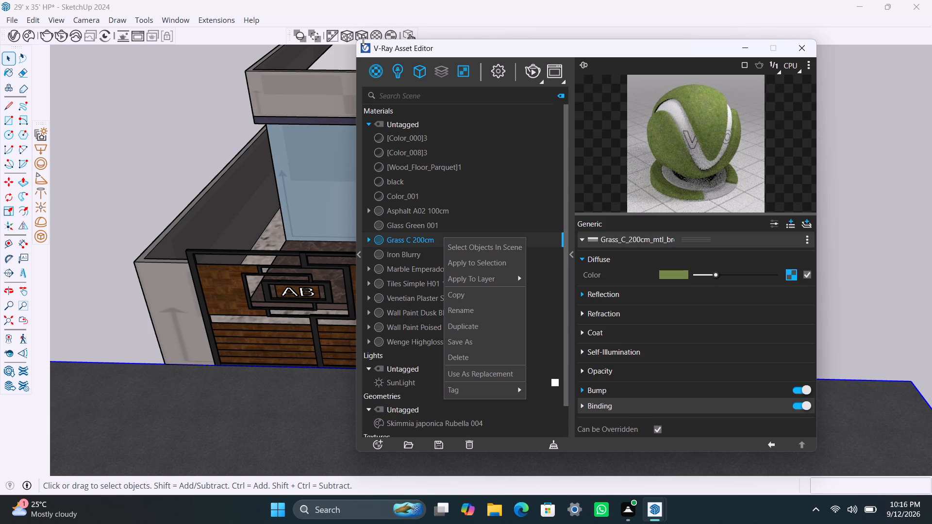
click(361, 37)
key(space)
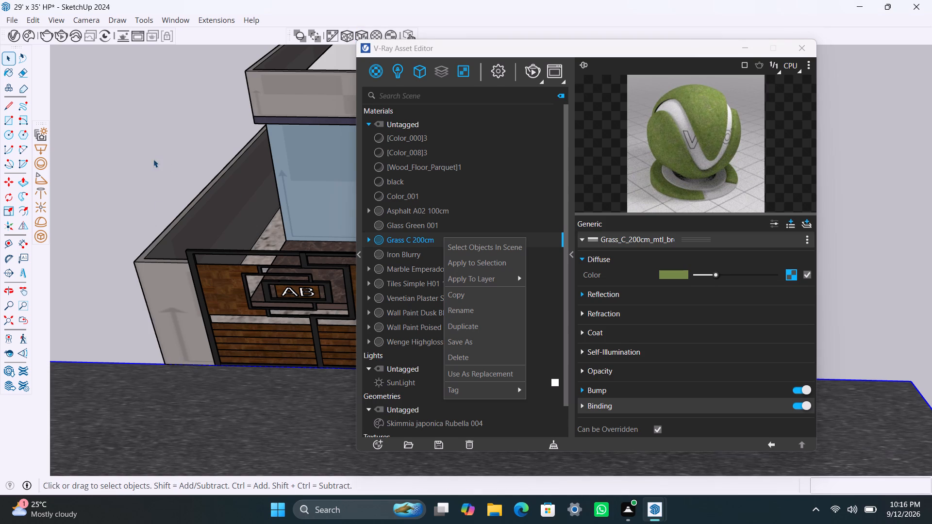
click(153, 159)
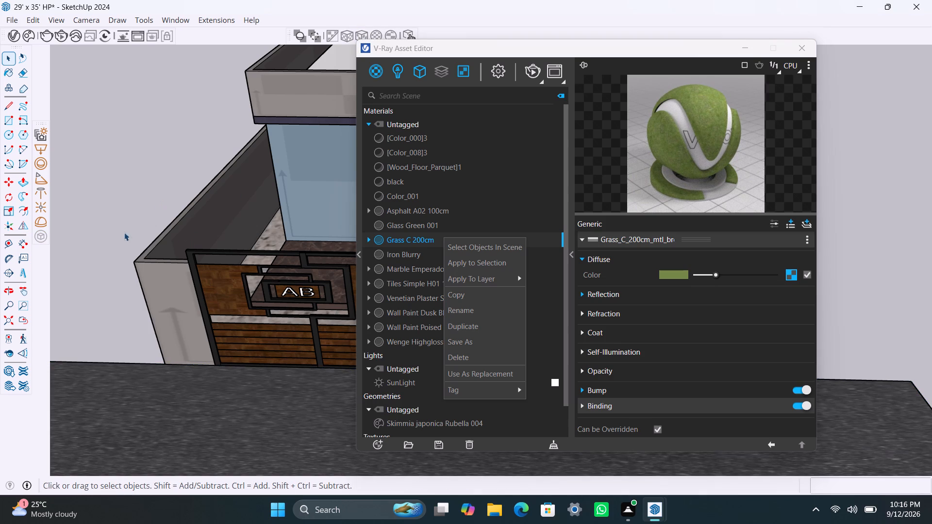
scroll(200, 312, down, 3)
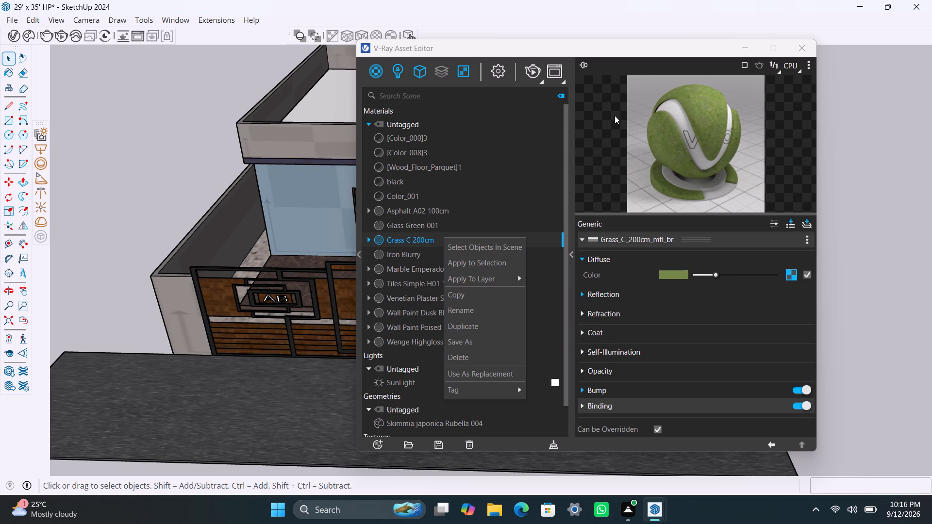
click(752, 46)
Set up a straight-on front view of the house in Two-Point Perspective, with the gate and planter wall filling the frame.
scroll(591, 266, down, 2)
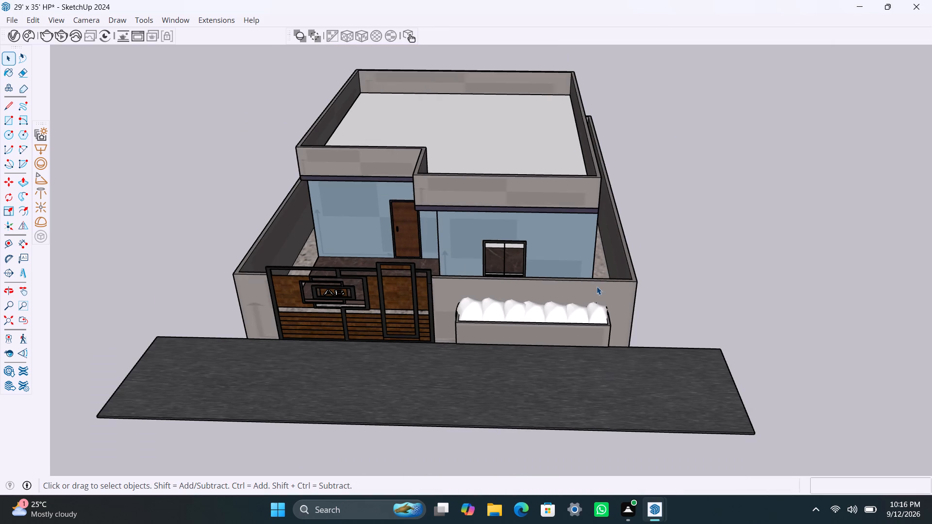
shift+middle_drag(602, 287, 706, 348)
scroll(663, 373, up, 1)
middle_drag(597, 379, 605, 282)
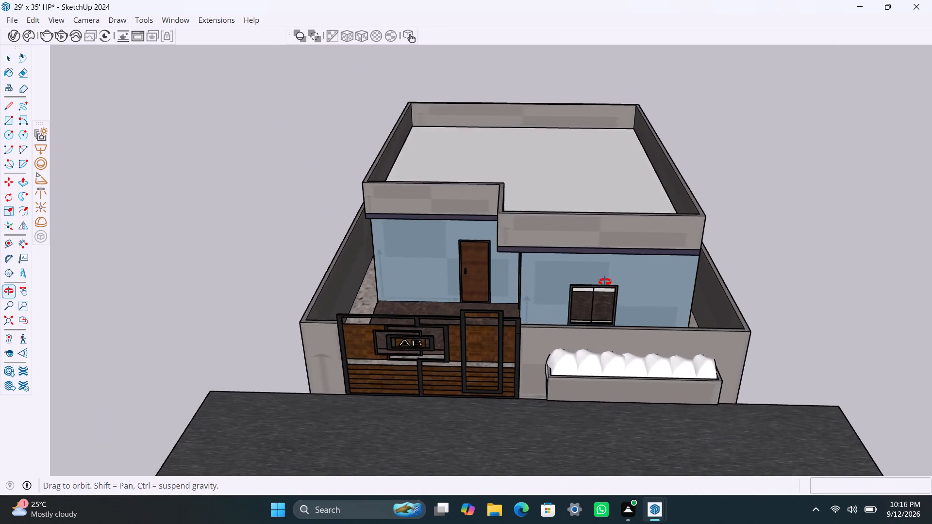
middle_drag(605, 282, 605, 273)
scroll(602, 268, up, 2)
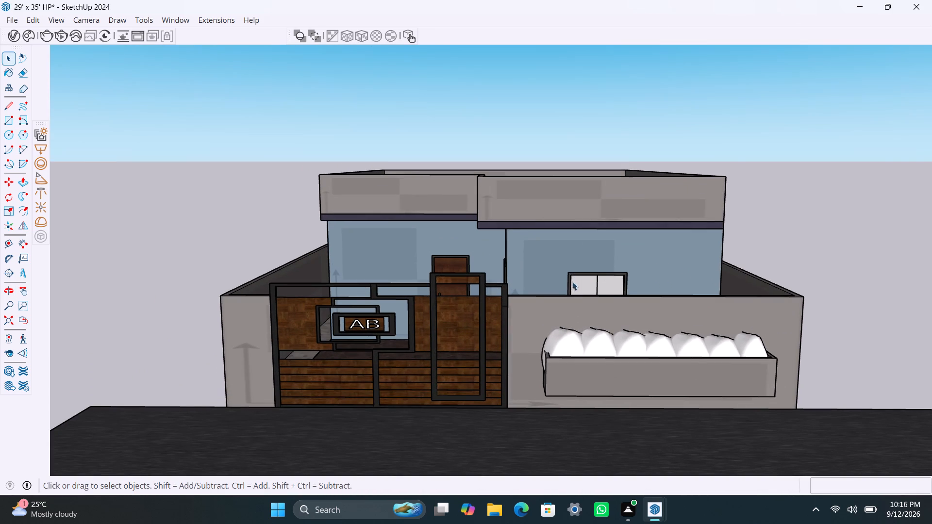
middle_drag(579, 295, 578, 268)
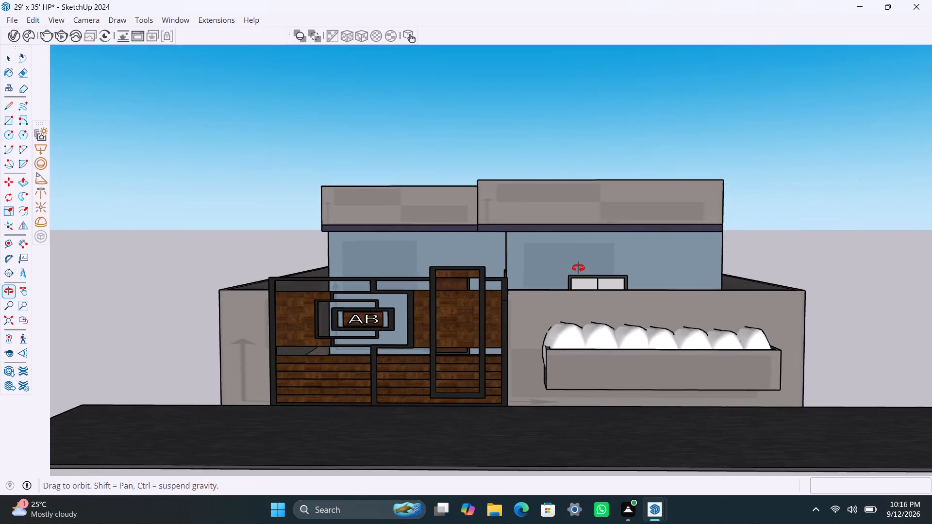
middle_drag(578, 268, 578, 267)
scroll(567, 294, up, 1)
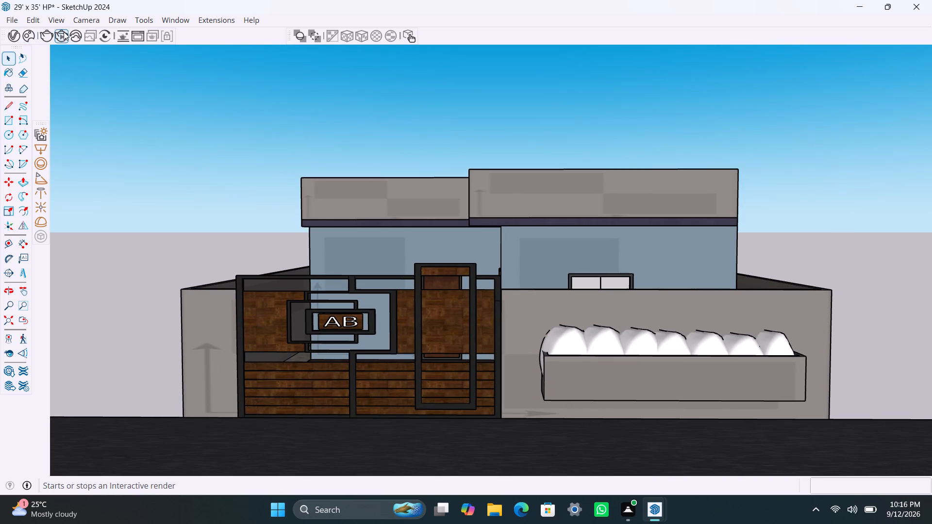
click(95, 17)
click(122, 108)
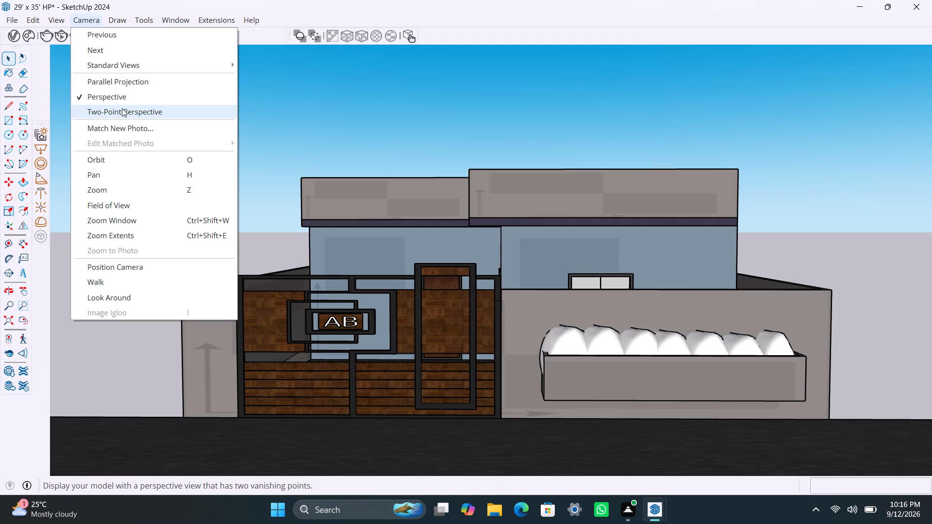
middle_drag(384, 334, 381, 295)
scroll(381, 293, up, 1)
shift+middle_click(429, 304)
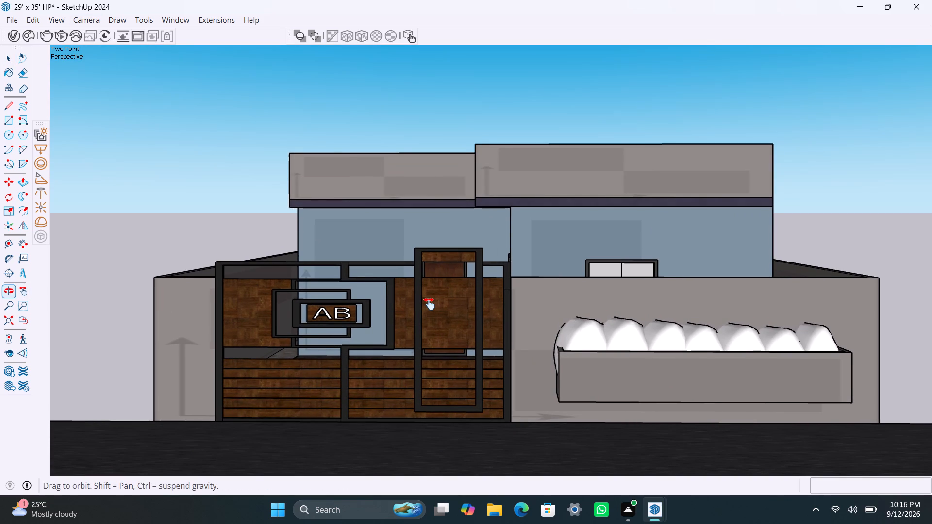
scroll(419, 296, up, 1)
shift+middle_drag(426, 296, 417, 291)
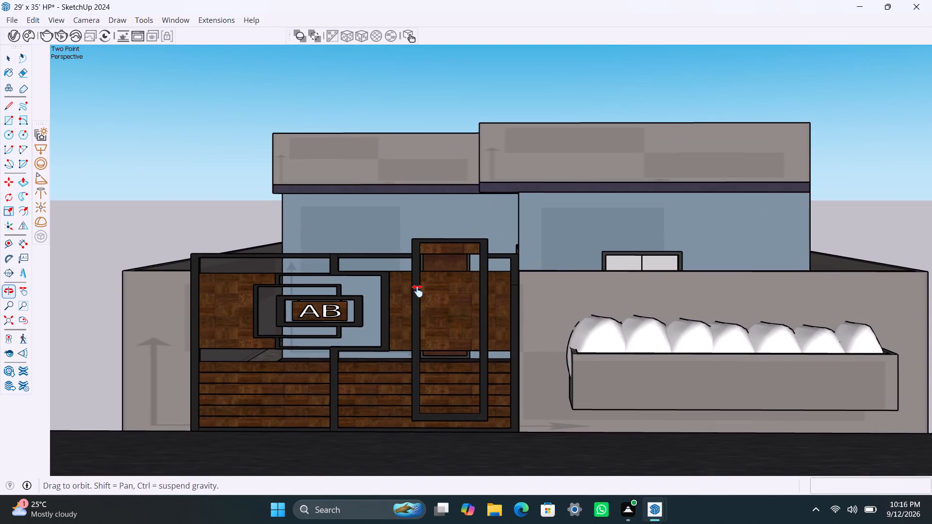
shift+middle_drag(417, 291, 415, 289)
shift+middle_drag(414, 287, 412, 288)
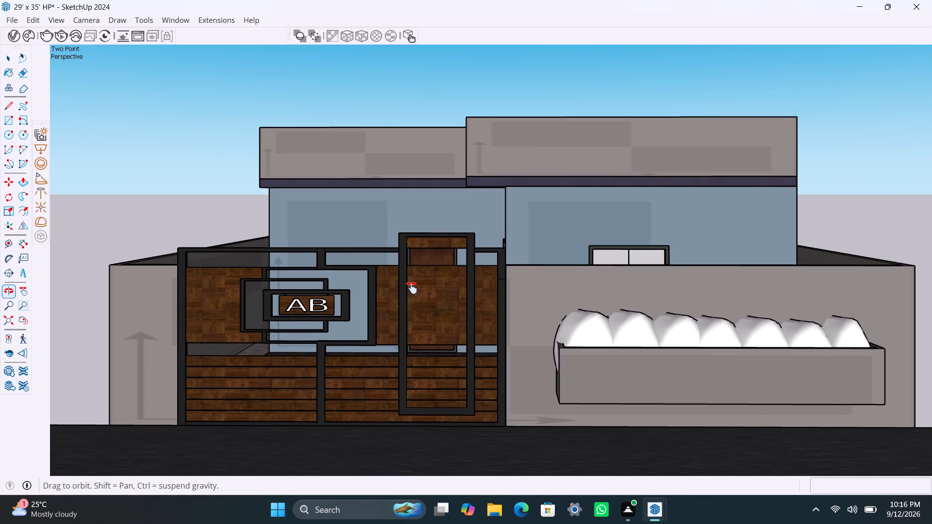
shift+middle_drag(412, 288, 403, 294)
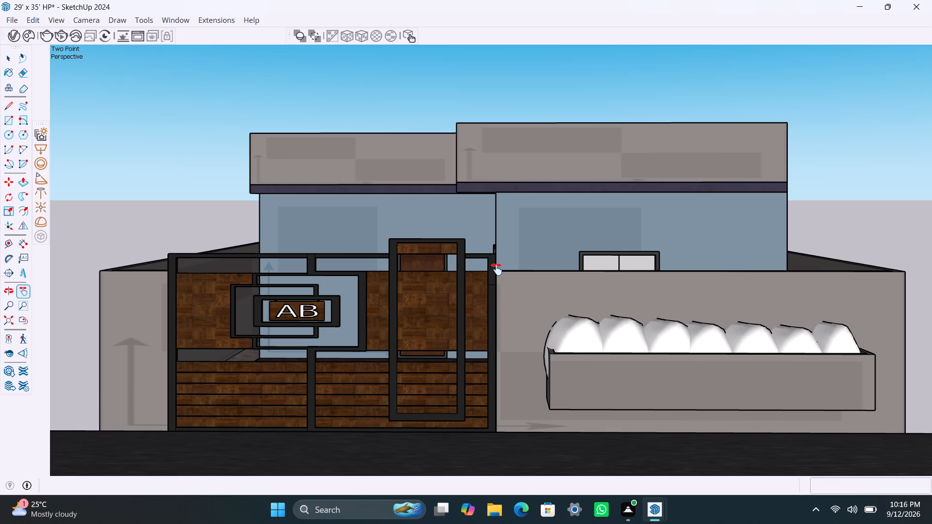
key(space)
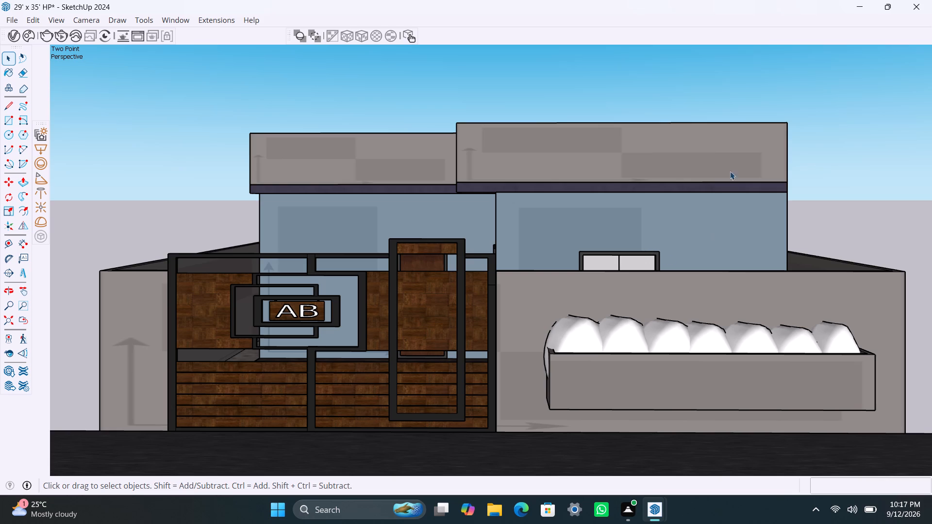
Examine the front facade and the roof parapet of the house from the front and from above.
scroll(582, 230, down, 3)
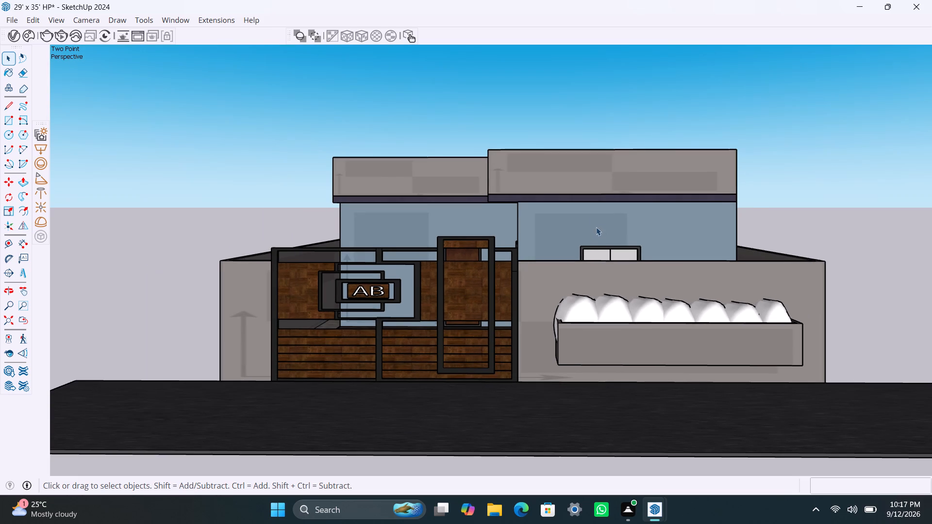
scroll(598, 216, up, 1)
middle_drag(637, 168, 627, 170)
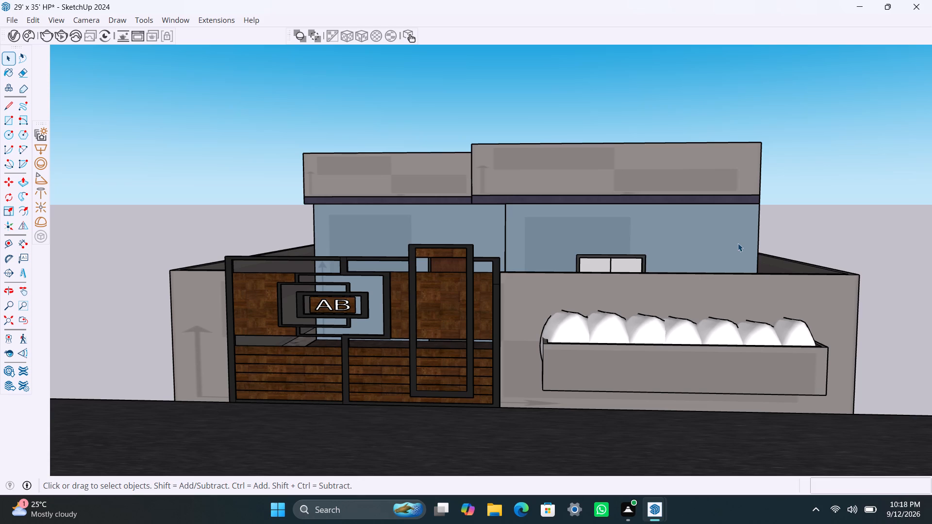
scroll(657, 198, down, 4)
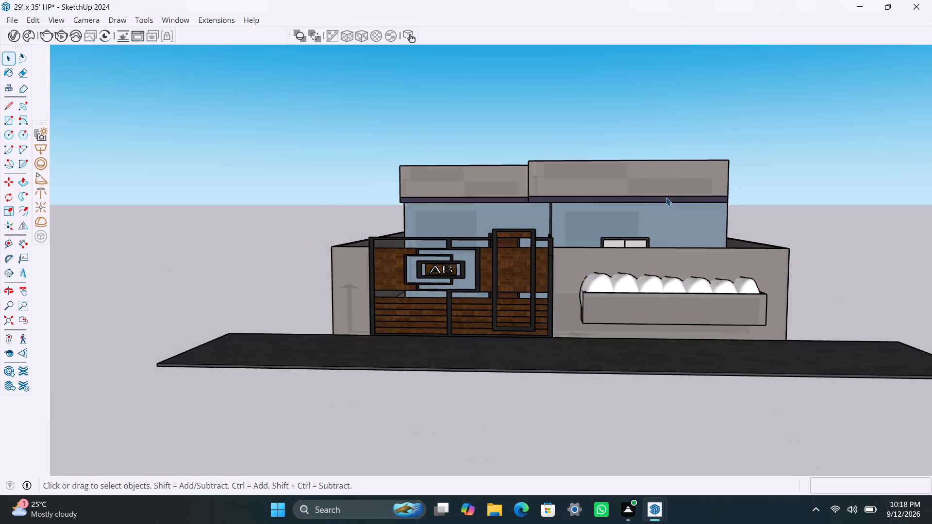
middle_drag(666, 197, 701, 291)
scroll(668, 164, up, 2)
middle_drag(672, 180, 644, 215)
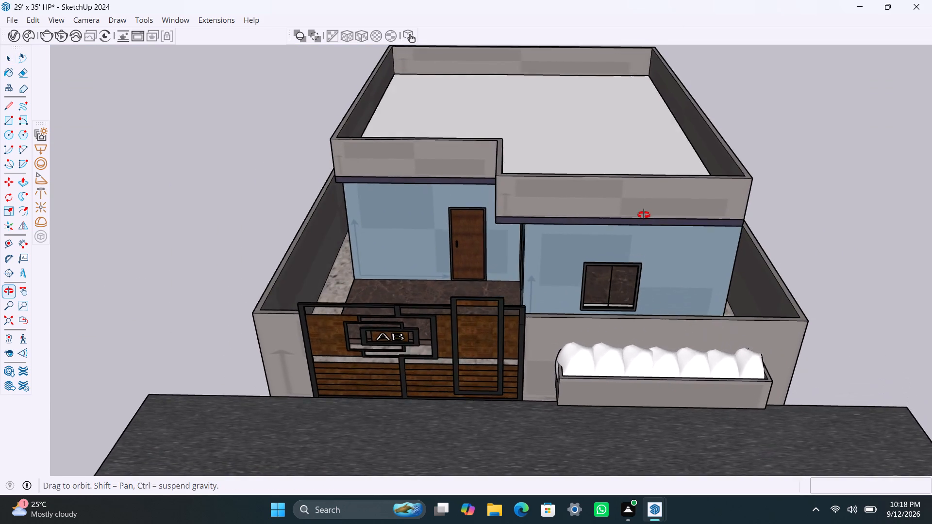
middle_drag(644, 215, 633, 227)
scroll(708, 213, up, 2)
middle_drag(760, 193, 747, 197)
scroll(742, 189, up, 3)
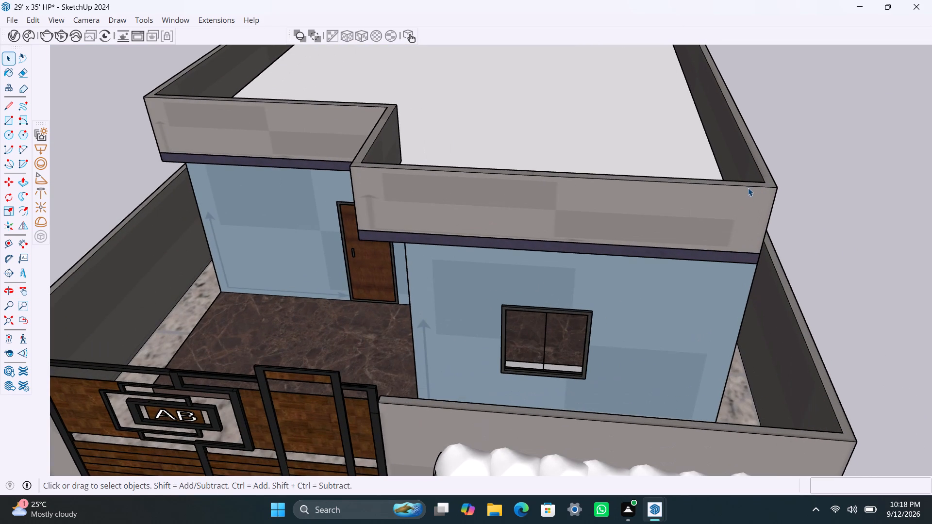
Inside the roof parapet group, draw a line across the parapet's top face at the front corner above the window.
key(space)
scroll(755, 183, up, 2)
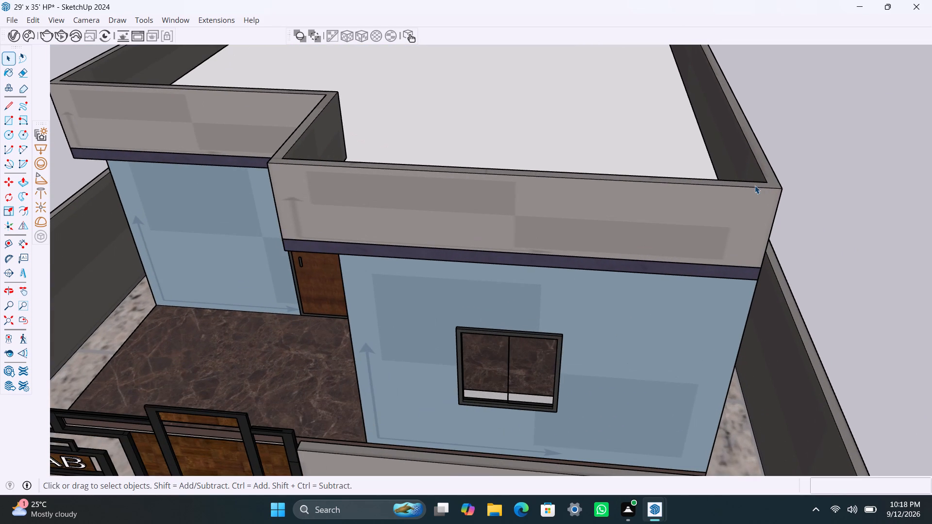
click(768, 186)
triple_click(768, 186)
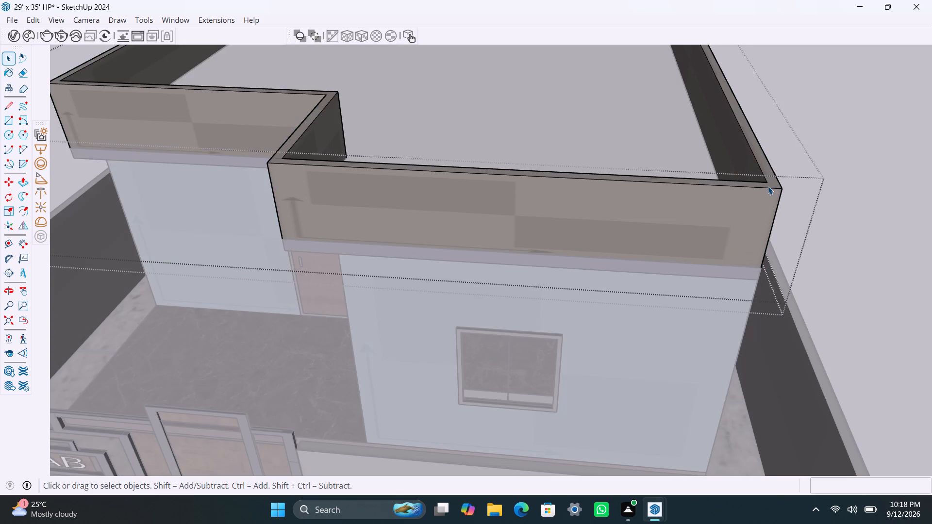
scroll(768, 186, up, 2)
click(768, 186)
scroll(768, 186, up, 1)
key(l)
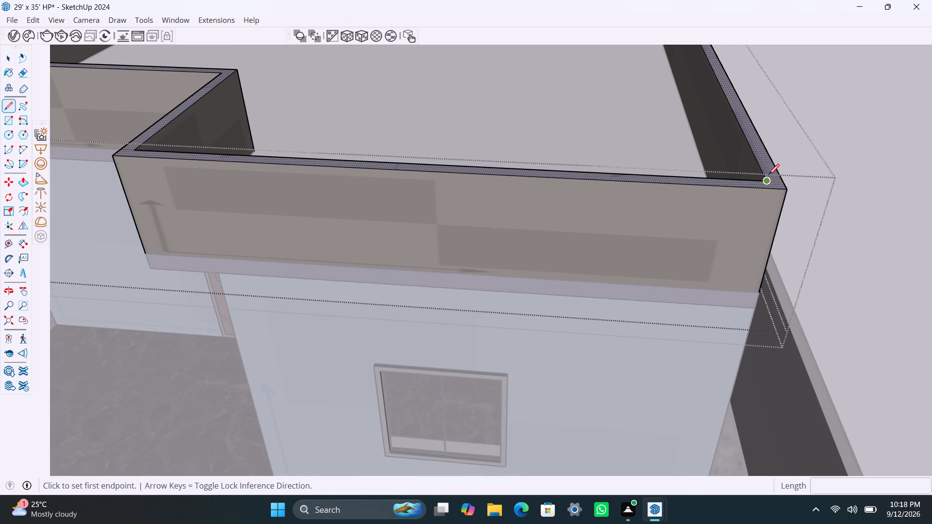
click(770, 179)
click(770, 188)
key(space)
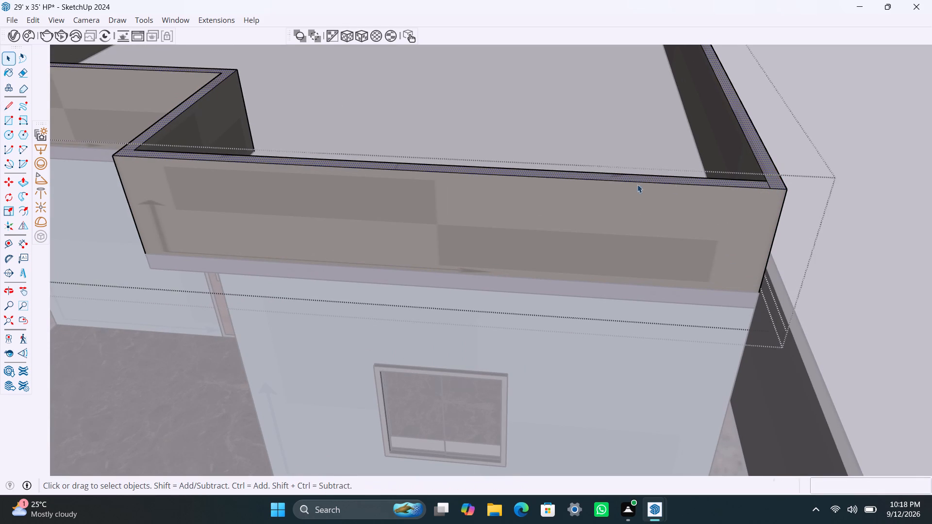
Copy the short corner line 15' along the top of the front parapet towards the entrance side.
scroll(237, 154, down, 2)
scroll(350, 173, down, 2)
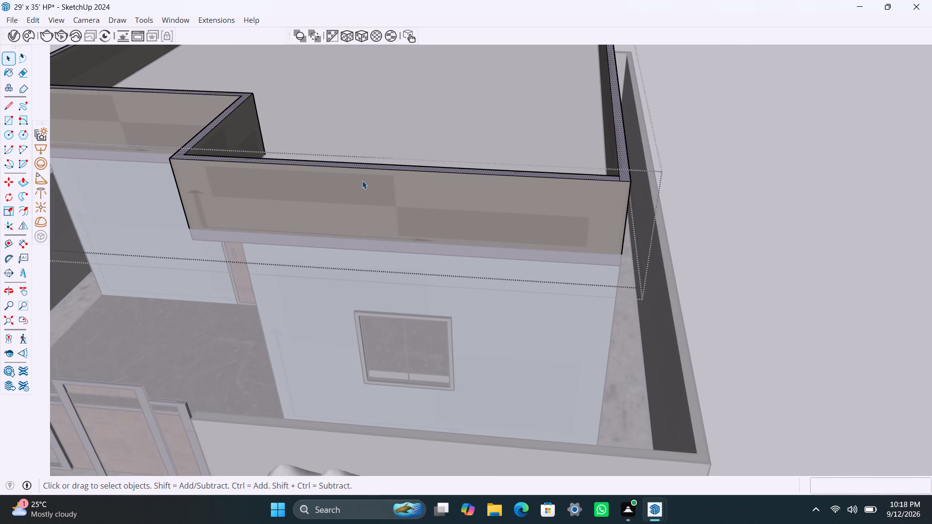
shift+middle_drag(374, 188, 425, 202)
scroll(674, 184, up, 2)
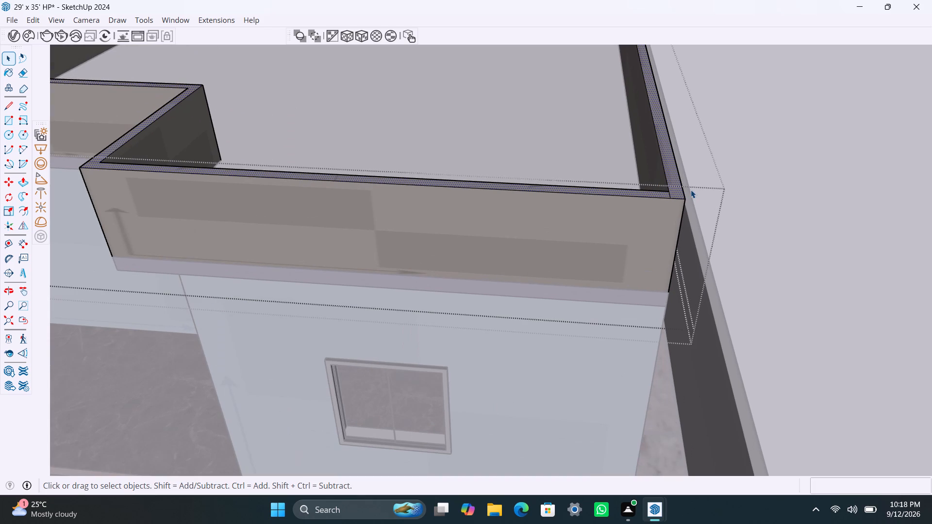
click(672, 189)
click(659, 195)
scroll(616, 205, down, 2)
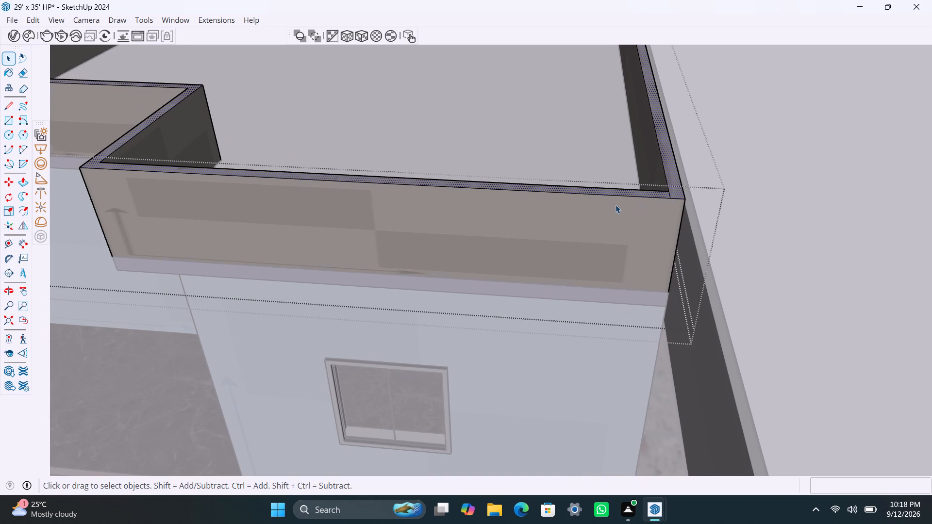
shift+middle_click(616, 205)
key(l)
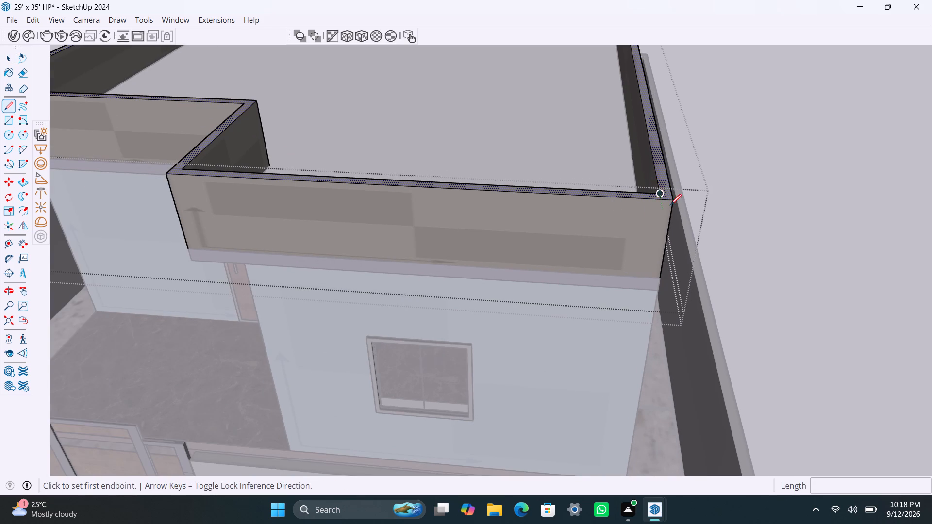
key(space)
scroll(657, 196, up, 5)
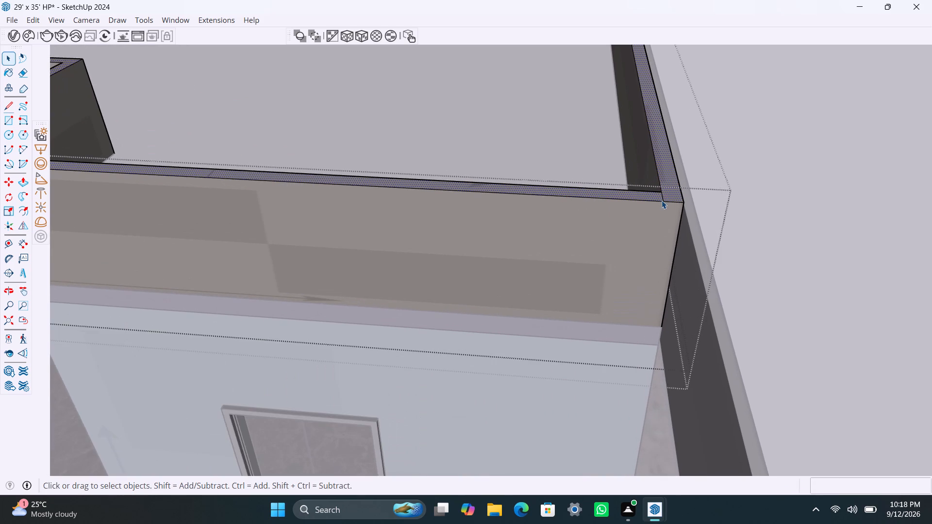
scroll(662, 200, up, 1)
click(663, 202)
key(m)
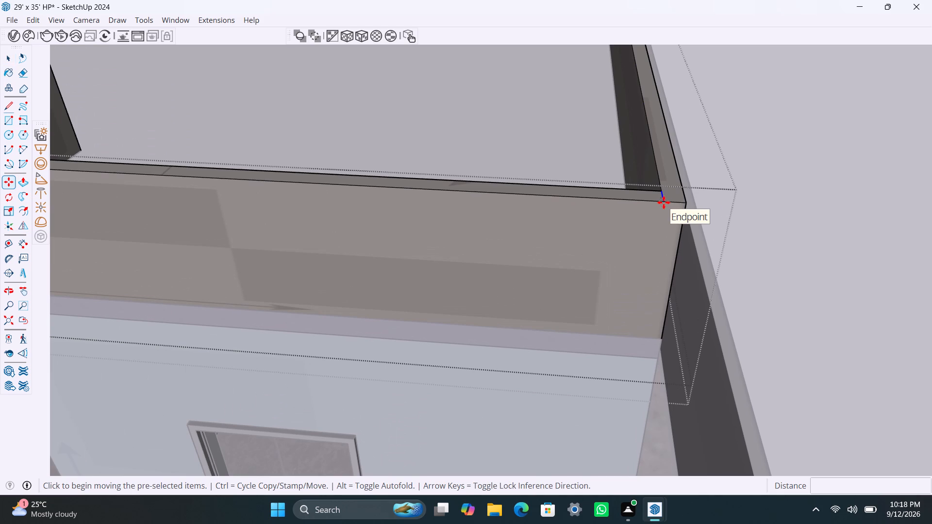
click(664, 202)
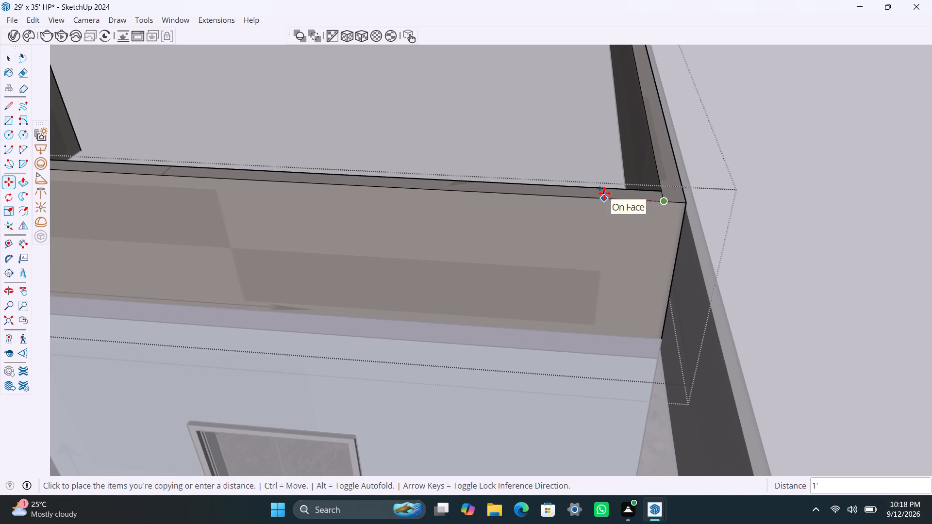
text(15)
key(apostrophe)
key(Return)
key(space)
Group the strip of parapet top face between the two lines together with its edges.
scroll(454, 193, down, 7)
shift+middle_drag(455, 231, 521, 237)
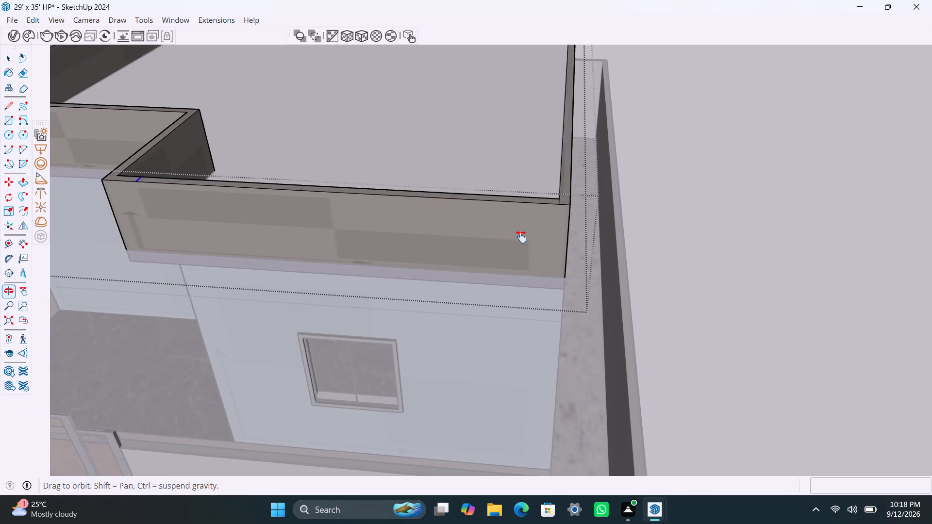
shift+middle_drag(521, 237, 586, 239)
scroll(422, 191, up, 1)
key(space)
click(433, 197)
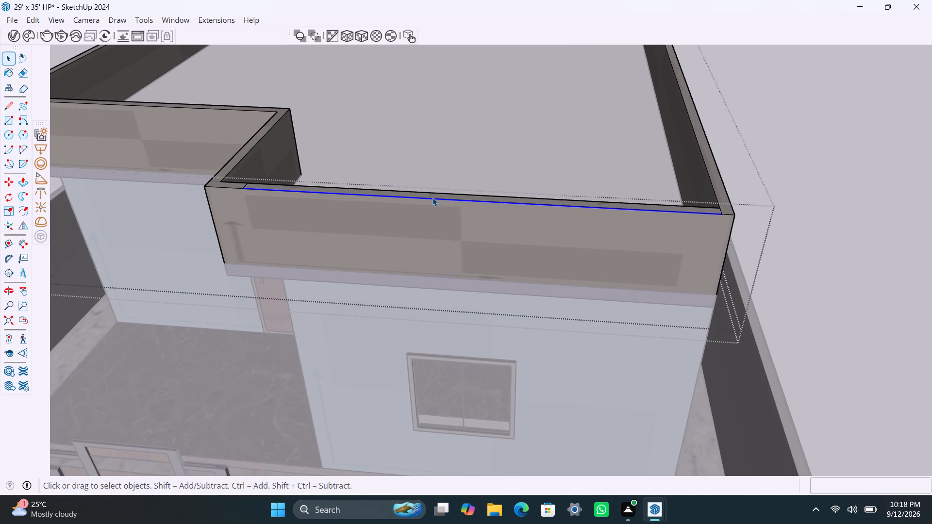
scroll(433, 197, up, 2)
click(432, 195)
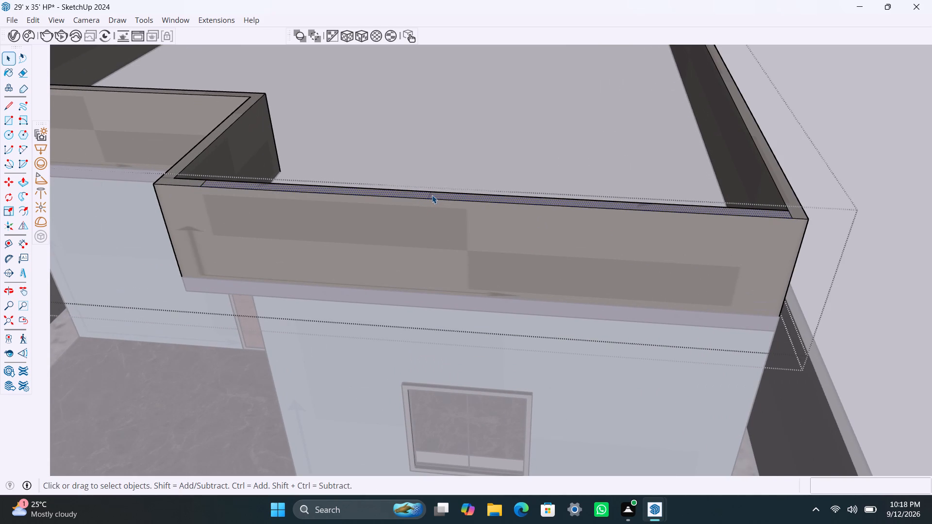
double_click(432, 195)
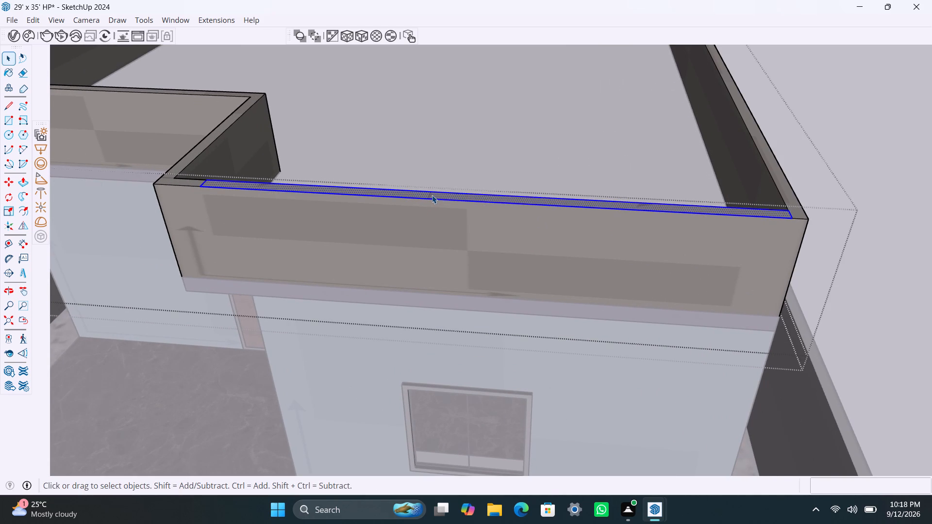
right_click(432, 195)
click(474, 306)
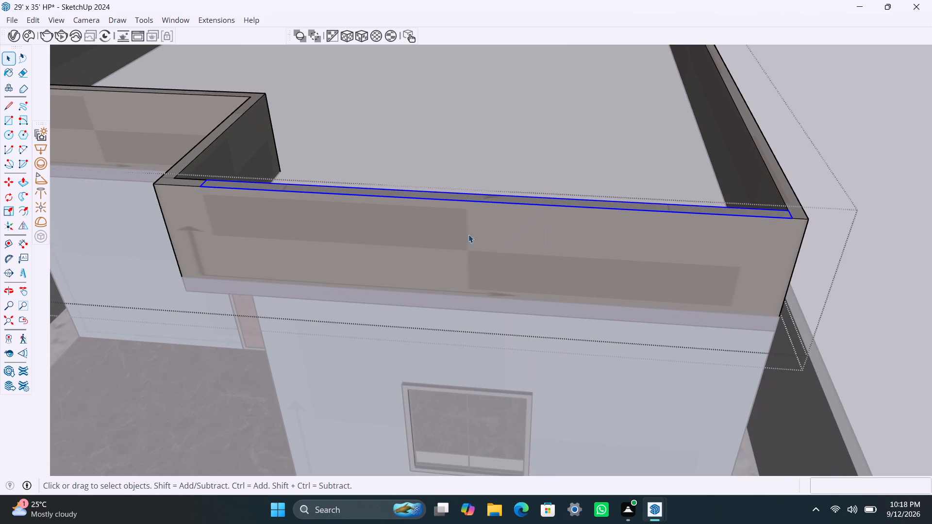
Push/Pull the grouped strip upward 7' to raise a wall above the front parapet, and leave the groups.
scroll(456, 205, up, 3)
triple_click(456, 194)
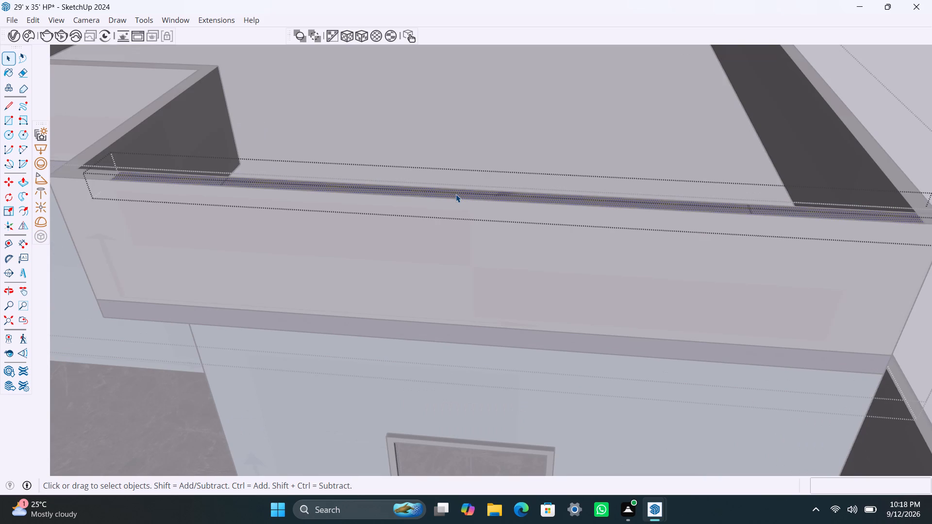
key(p)
click(456, 194)
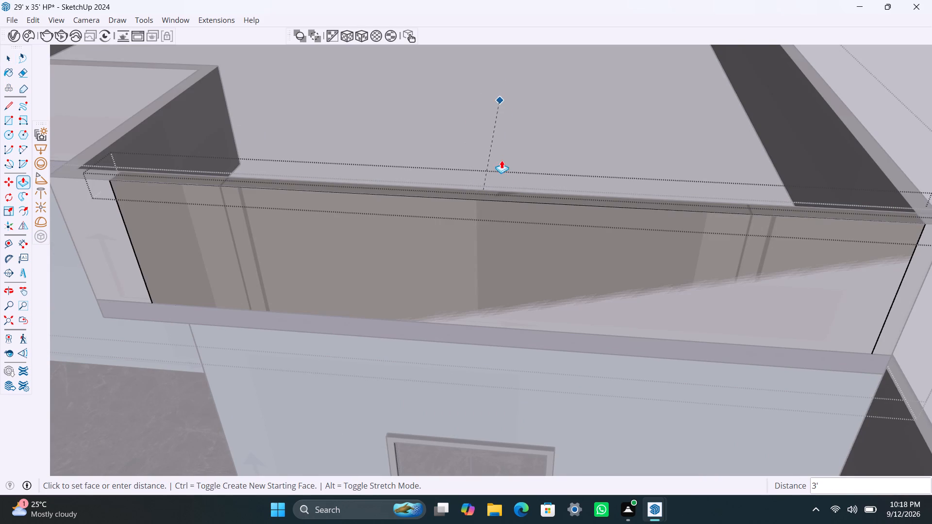
drag(514, 188, 514, 173)
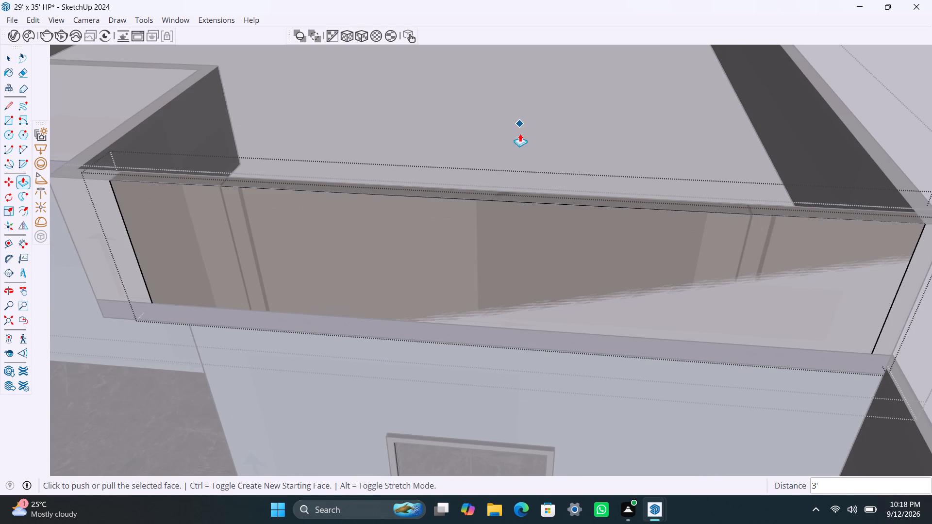
key(ctrl+z)
drag(509, 193, 507, 183)
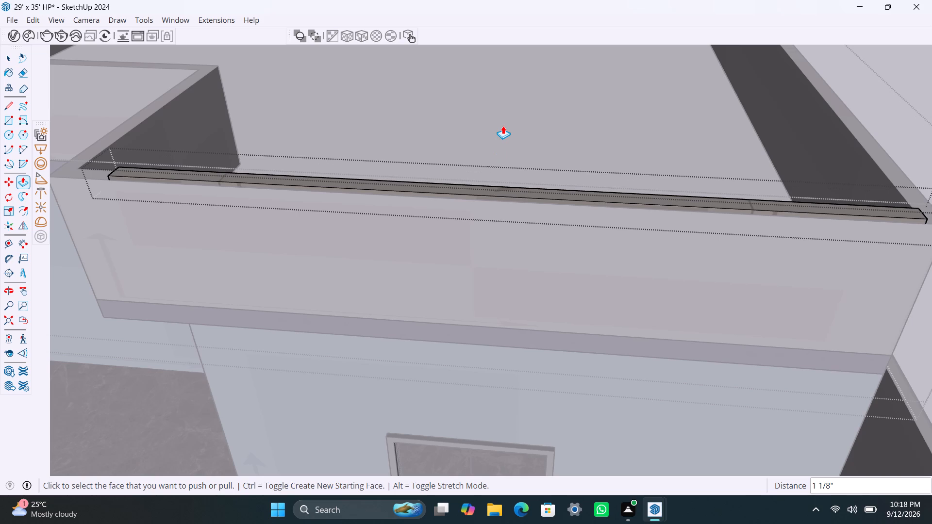
text(7')
key(Return)
key(space)
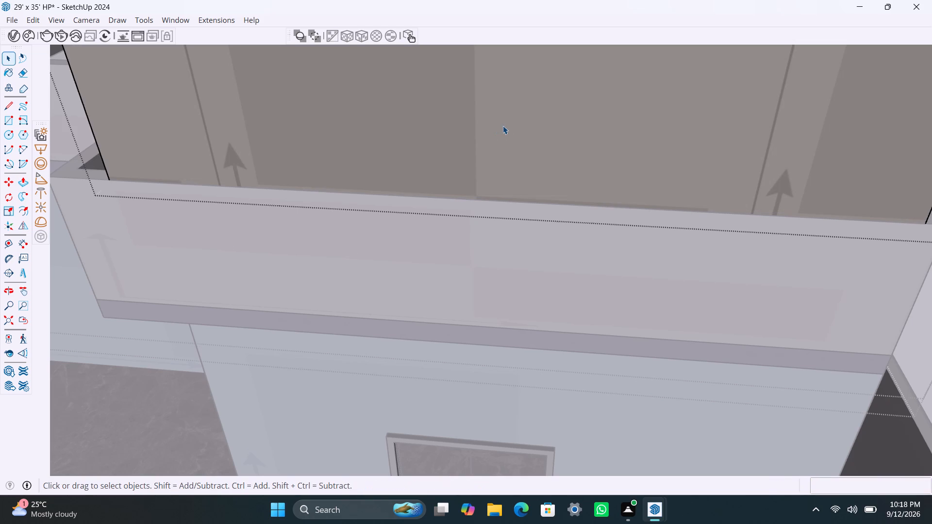
scroll(452, 214, down, 14)
click(538, 157)
drag(676, 158, 682, 155)
scroll(529, 203, down, 5)
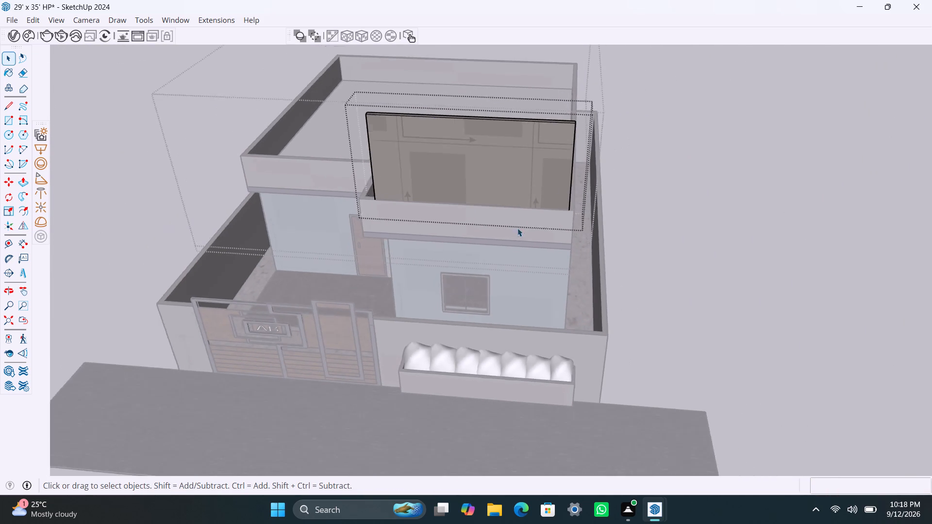
middle_drag(517, 238, 526, 205)
triple_click(724, 171)
Push the raised wall's narrow end face nearest the entrance inward by 3' to shorten the wall.
scroll(575, 183, down, 4)
middle_drag(557, 215, 550, 132)
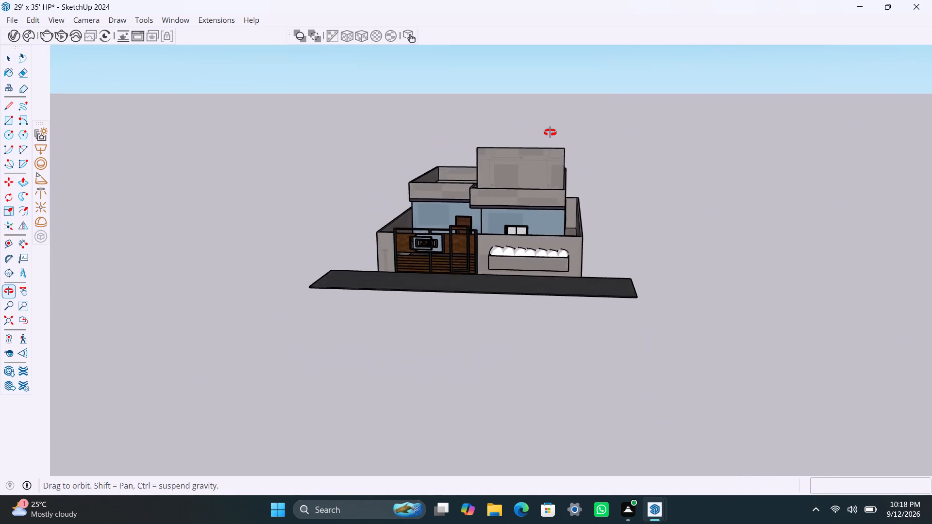
middle_drag(550, 132, 551, 126)
scroll(531, 182, up, 6)
middle_drag(506, 183, 694, 190)
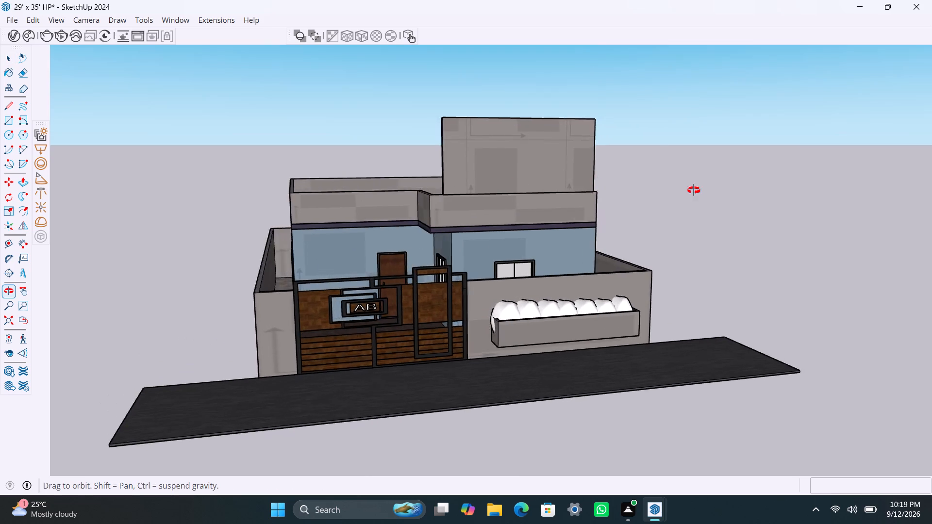
middle_drag(694, 190, 732, 191)
scroll(474, 168, up, 5)
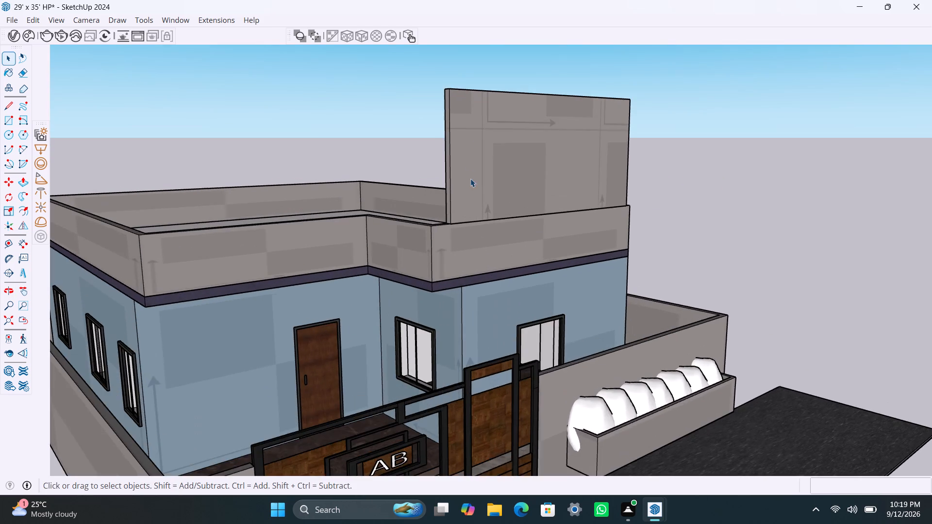
scroll(466, 186, up, 3)
middle_drag(477, 204, 667, 225)
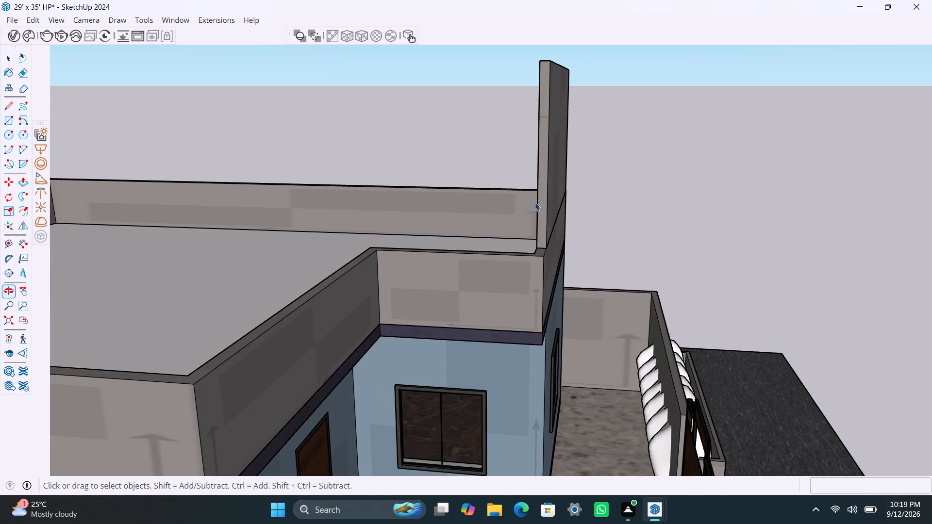
scroll(538, 175, up, 3)
click(545, 179)
triple_click(545, 179)
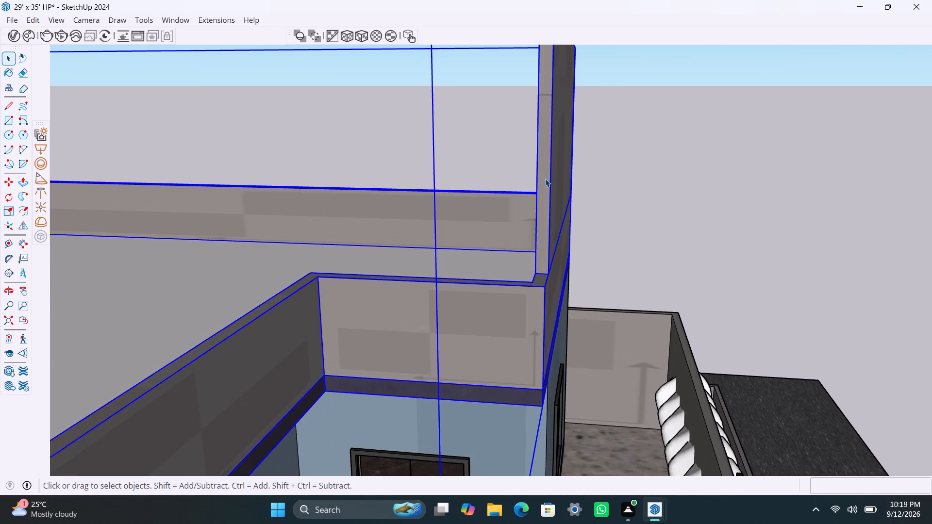
scroll(545, 179, up, 3)
double_click(545, 179)
click(545, 179)
scroll(545, 179, up, 1)
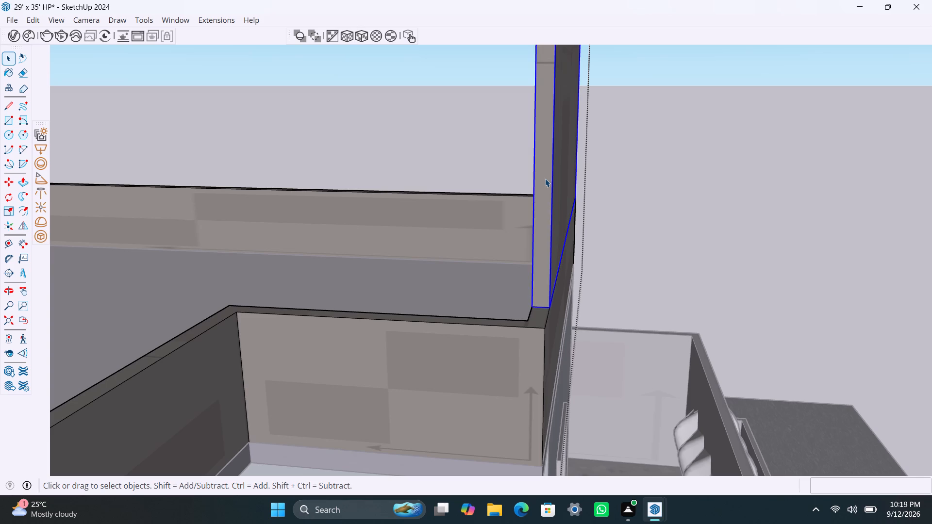
scroll(545, 179, up, 1)
click(546, 180)
click(543, 191)
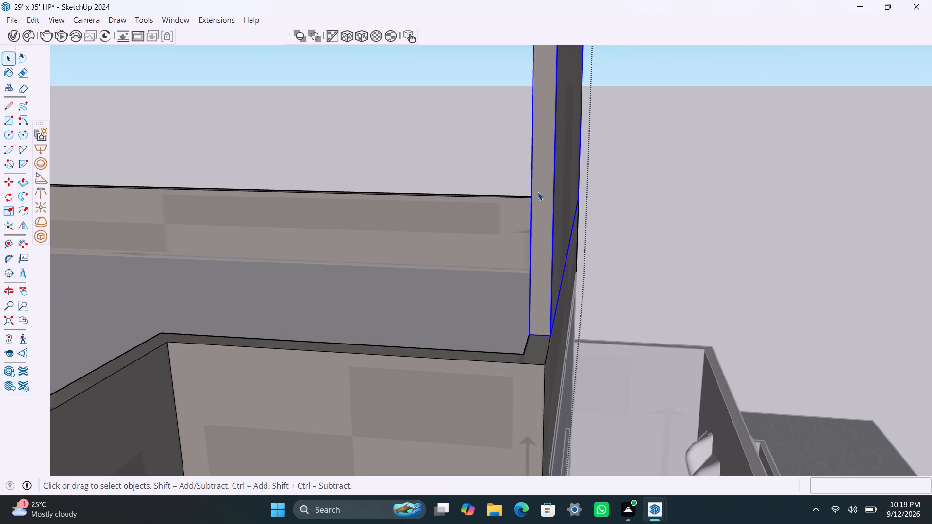
scroll(538, 192, up, 2)
click(538, 192)
double_click(540, 193)
click(543, 195)
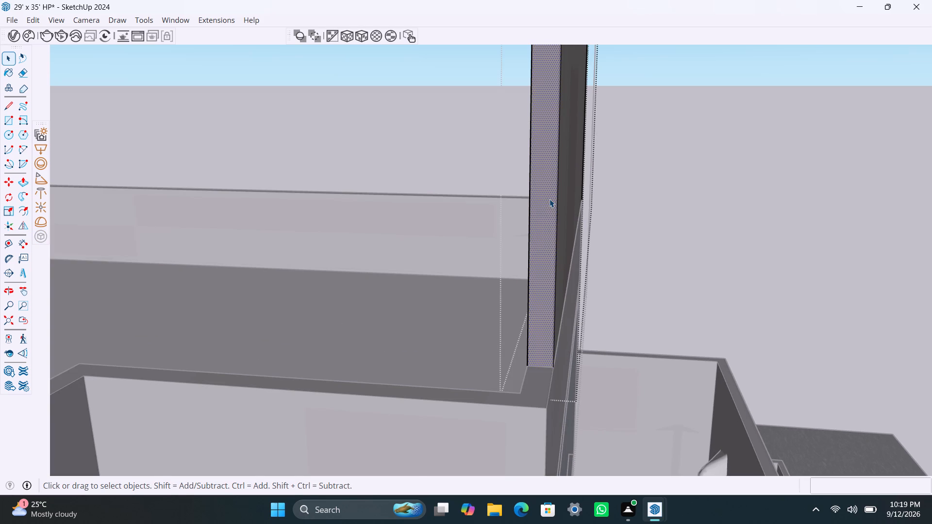
key(p)
drag(549, 199, 574, 180)
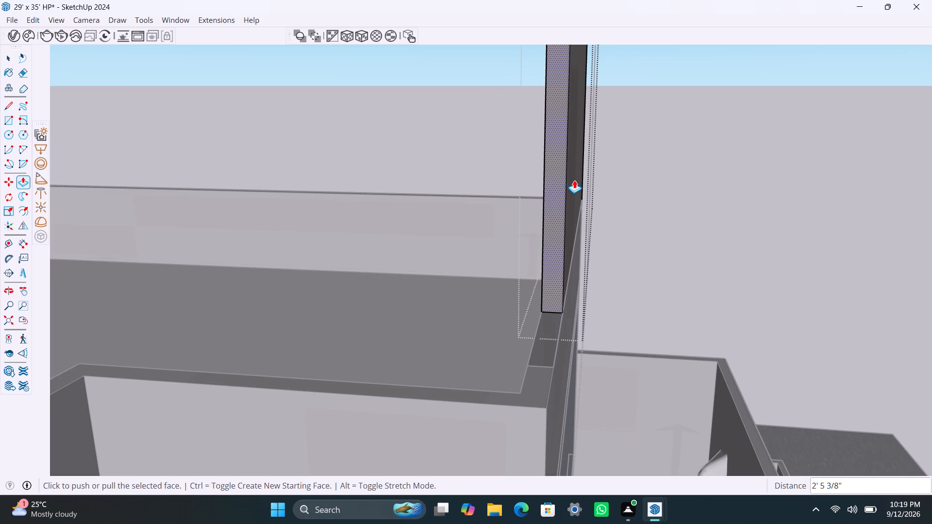
text(3')
key(Return)
key(space)
click(679, 233)
scroll(679, 245, down, 4)
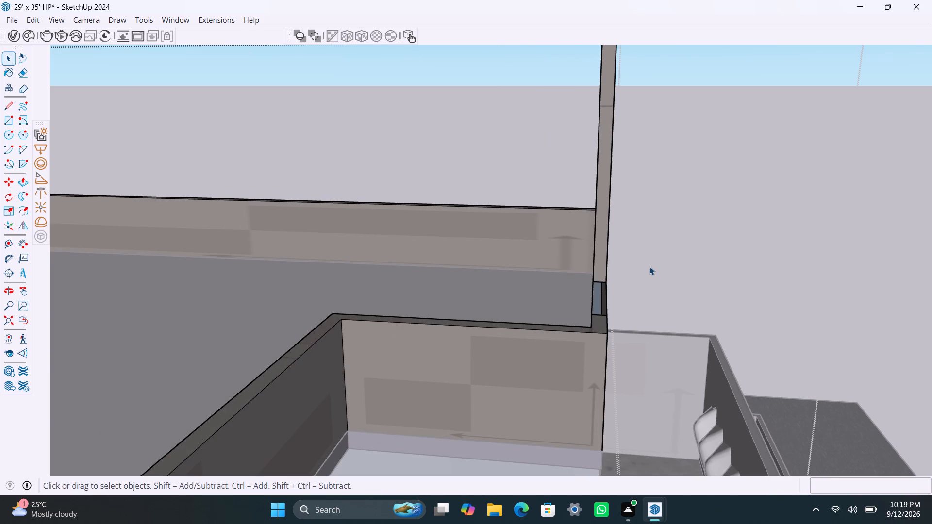
key(space)
click(685, 242)
Examine the shortened raised wall and the parapet top beside it from above.
scroll(681, 278, down, 4)
middle_drag(683, 285, 504, 264)
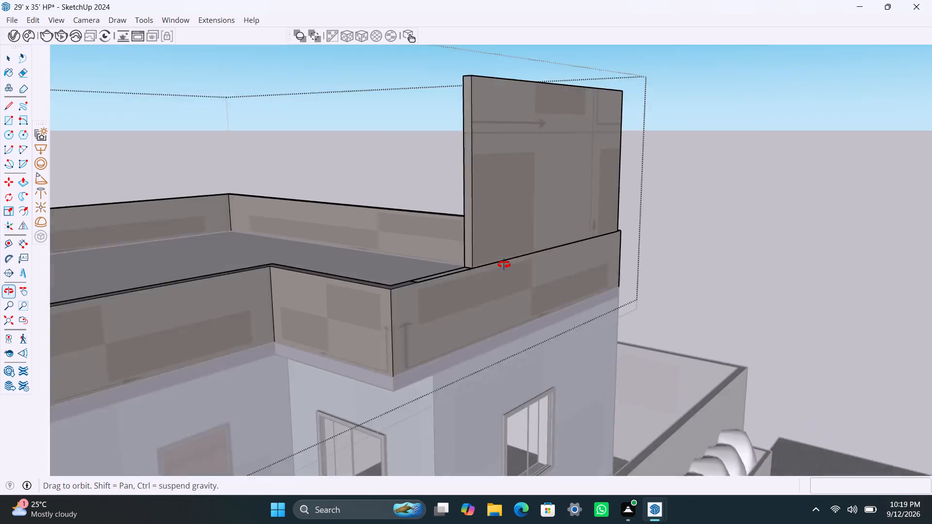
middle_drag(504, 264, 489, 295)
scroll(354, 305, up, 2)
middle_drag(419, 285, 342, 386)
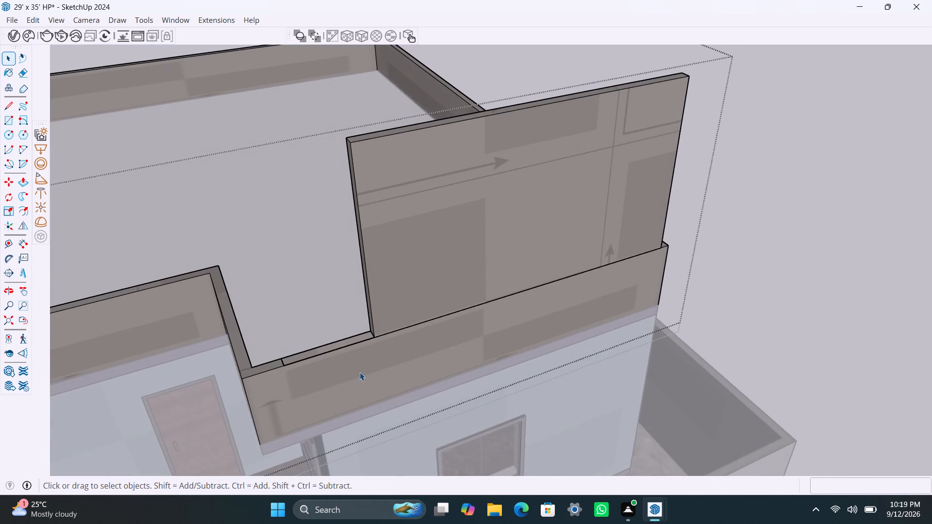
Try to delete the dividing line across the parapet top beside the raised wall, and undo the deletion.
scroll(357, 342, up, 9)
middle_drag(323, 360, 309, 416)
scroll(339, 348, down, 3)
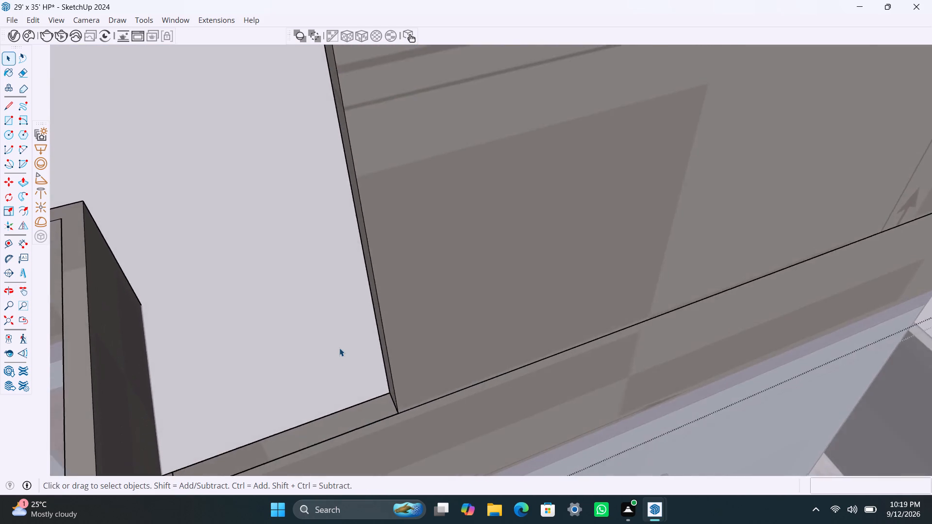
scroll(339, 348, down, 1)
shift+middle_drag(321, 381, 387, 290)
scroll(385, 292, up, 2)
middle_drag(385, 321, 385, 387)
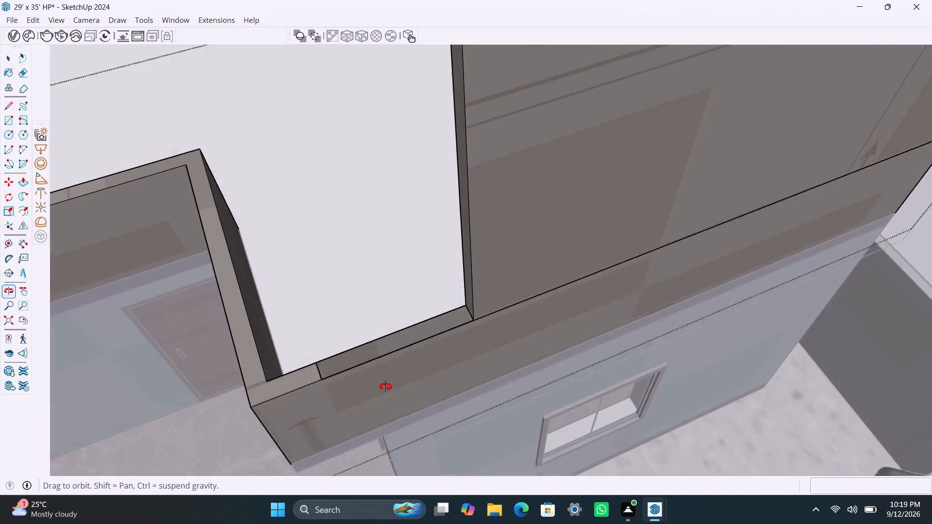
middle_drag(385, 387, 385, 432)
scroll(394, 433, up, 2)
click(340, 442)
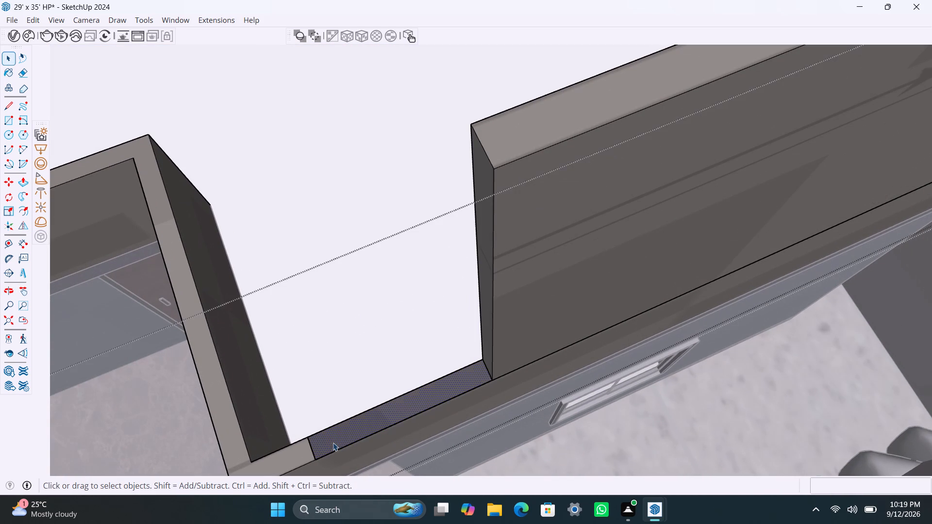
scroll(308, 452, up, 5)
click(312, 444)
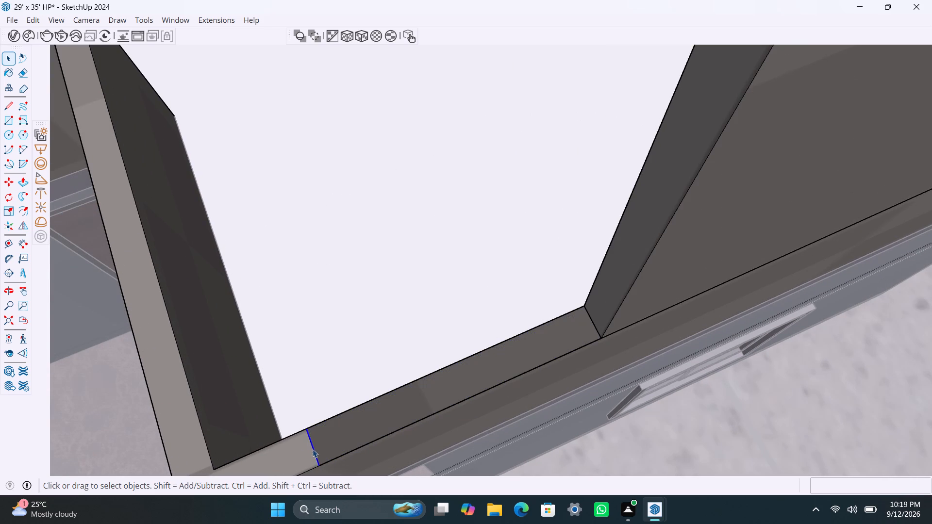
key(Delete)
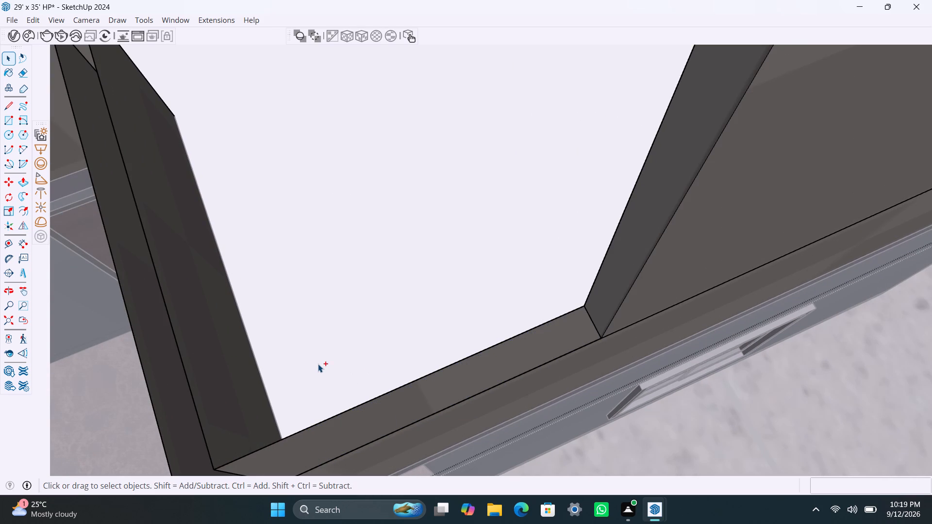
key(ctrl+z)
Undo the 3' shortening of the raised wall above the front parapet.
click(601, 310)
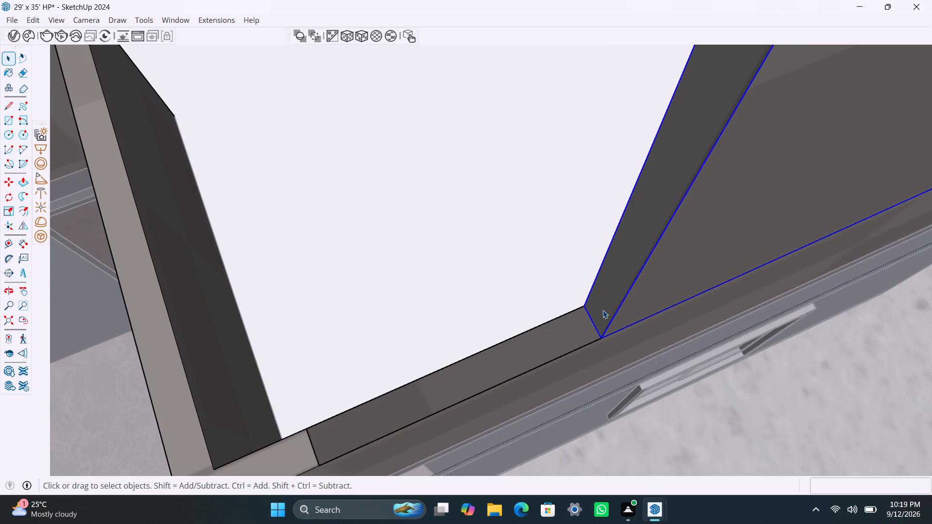
key(ctrl+z)
key(ctrl+z)
key(space)
scroll(636, 329, down, 7)
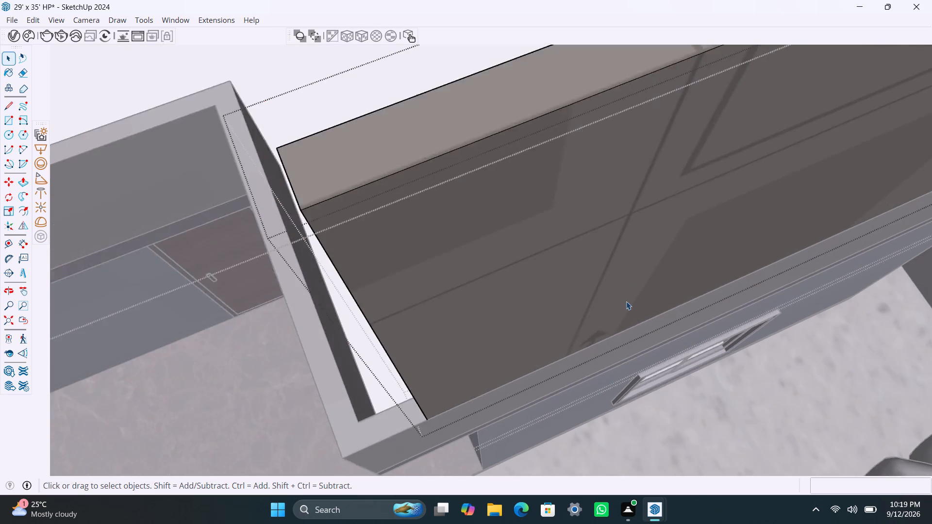
scroll(626, 301, down, 12)
double_click(834, 81)
click(838, 80)
click(839, 82)
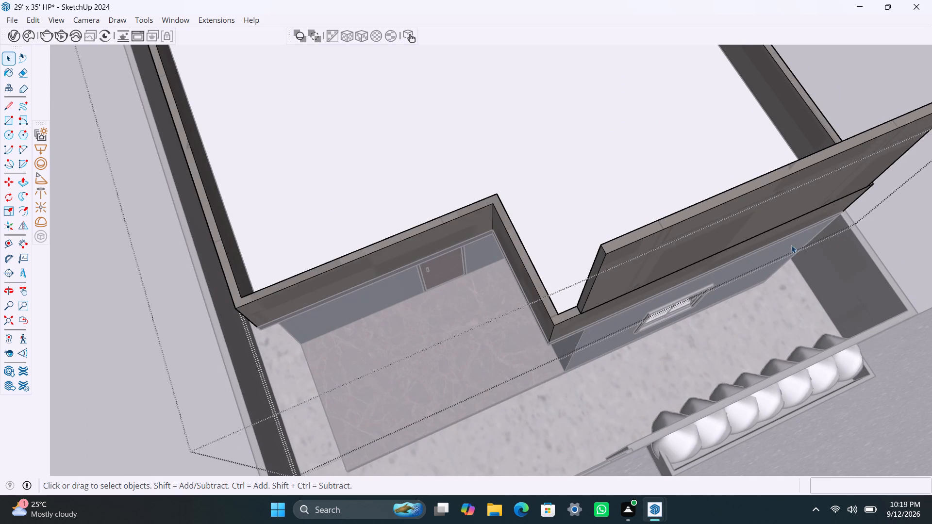
Examine the full-length raised wall from the front of the house, and leave the open groups.
scroll(723, 294, down, 4)
middle_drag(647, 309, 638, 192)
scroll(775, 246, up, 2)
middle_drag(728, 248, 578, 177)
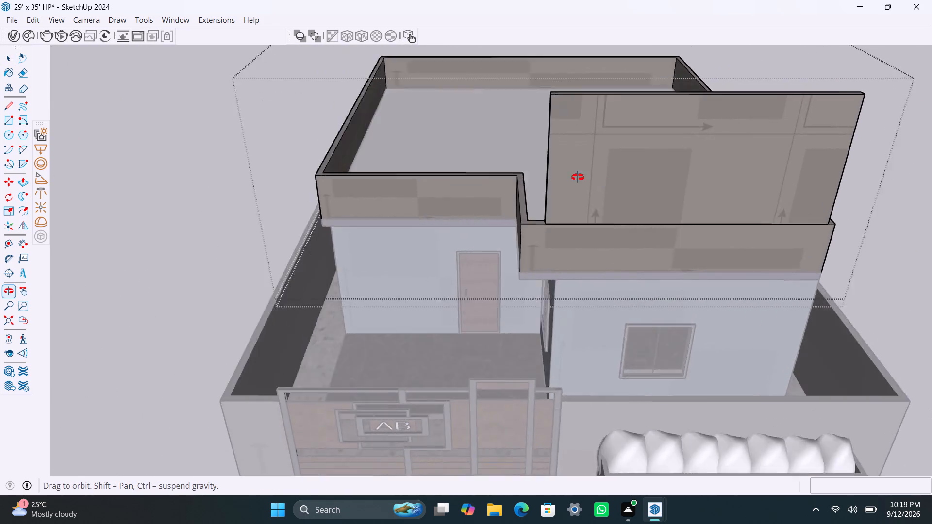
middle_drag(578, 177, 575, 156)
scroll(605, 246, down, 3)
middle_drag(601, 270, 576, 193)
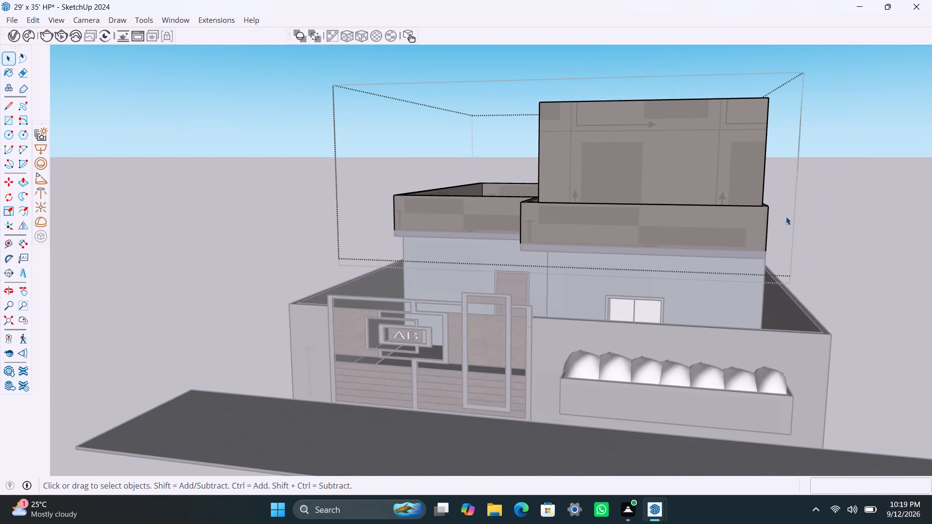
double_click(792, 217)
click(796, 214)
triple_click(814, 218)
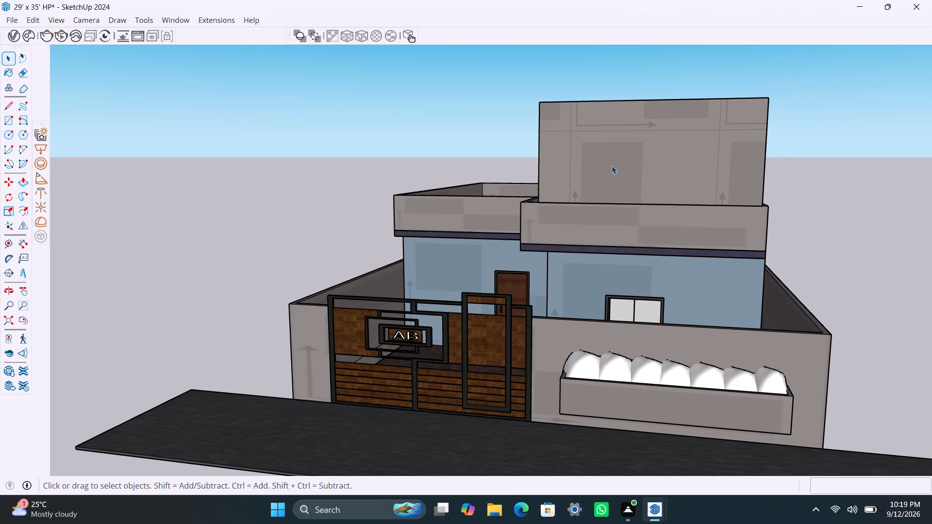
Open the raised wall's nested group and offset its front face outline inward by 2', correcting the distance to 1'.
scroll(611, 165, up, 1)
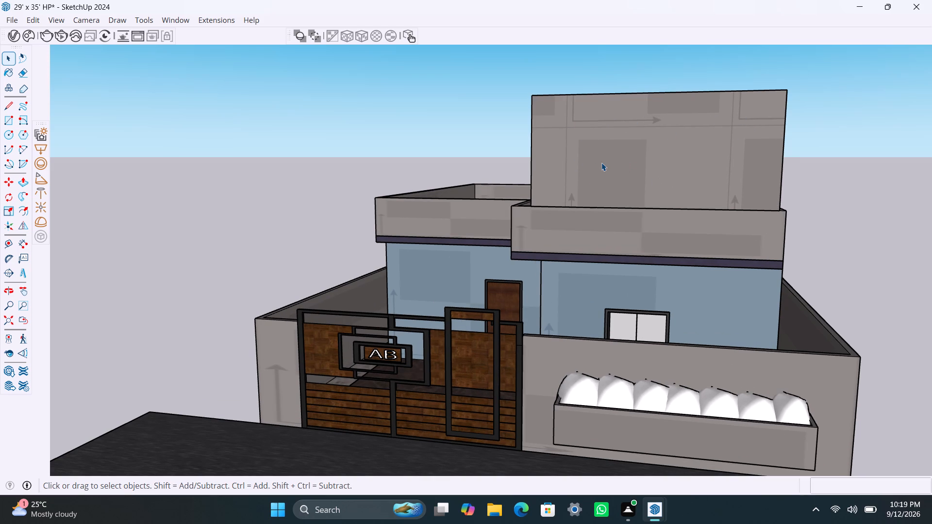
scroll(581, 163, down, 2)
middle_drag(612, 164, 661, 184)
triple_click(575, 147)
scroll(573, 146, up, 2)
triple_click(577, 146)
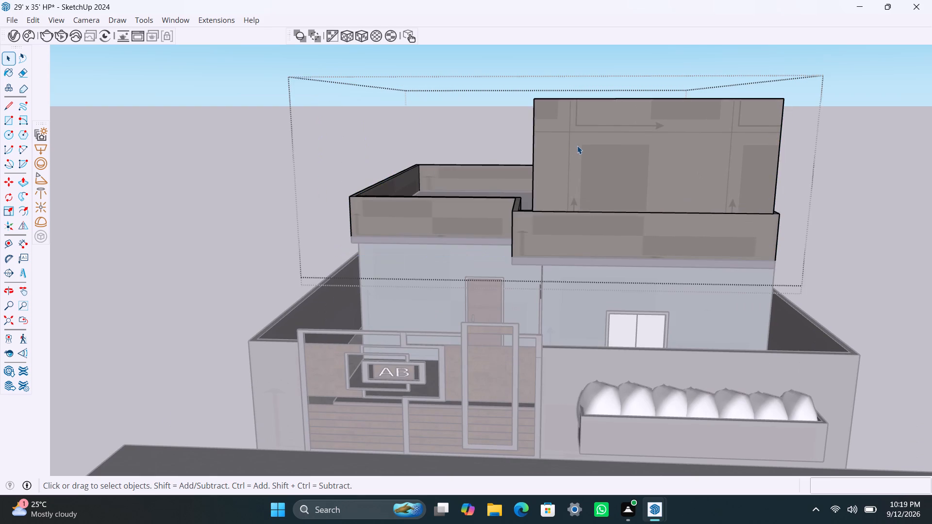
scroll(577, 146, up, 2)
double_click(577, 146)
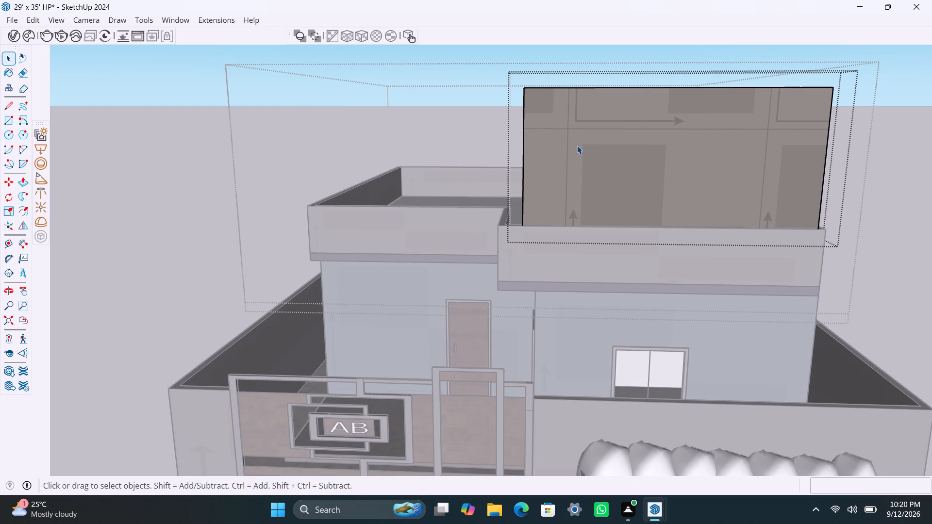
key(f)
click(575, 143)
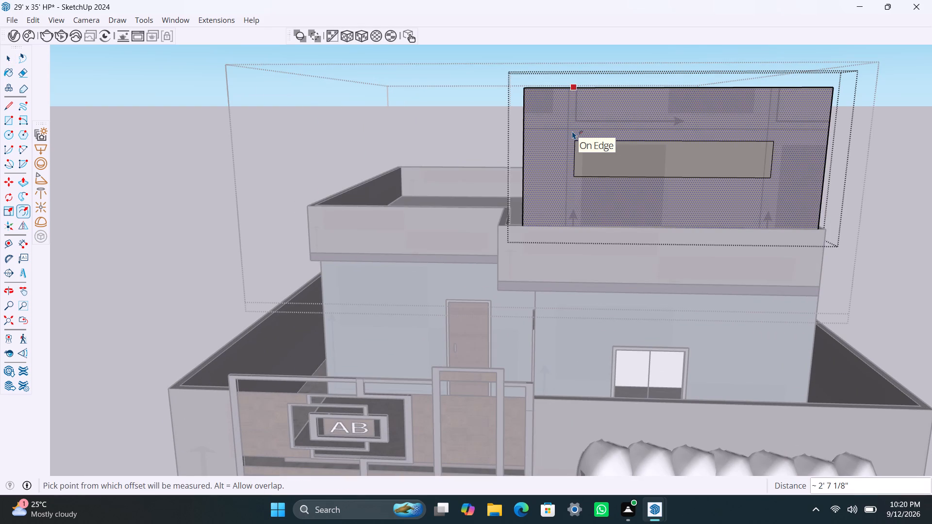
text(2')
key(Return)
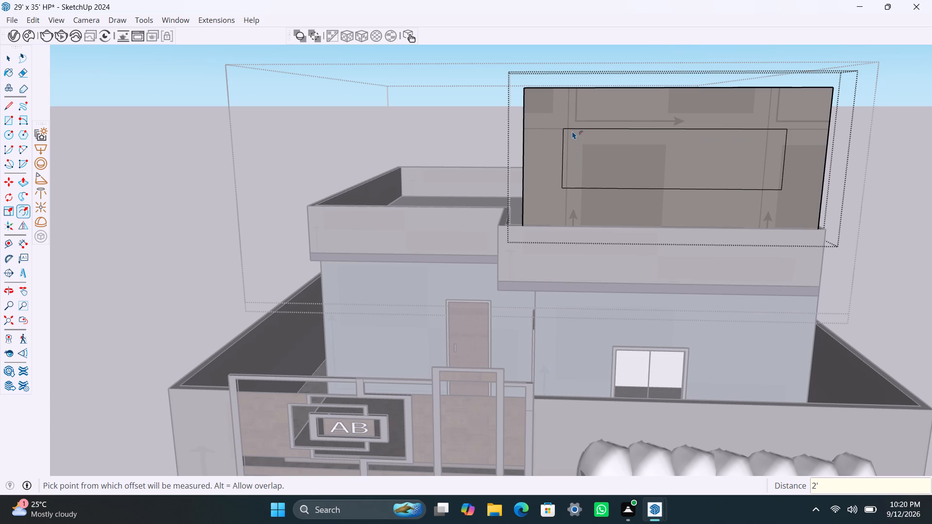
key(1)
key(apostrophe)
key(Return)
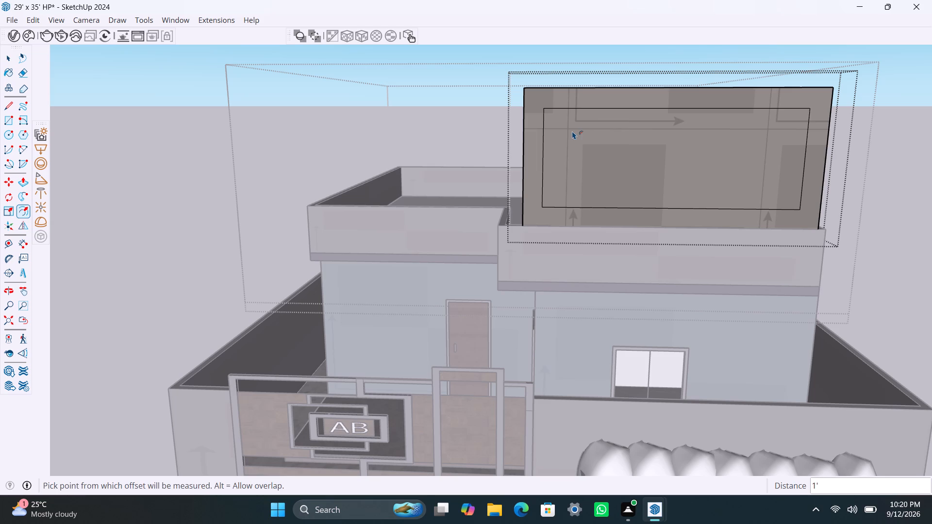
Push/Pull the inner rectangle 4 1/2" through the raised wall to cut an opening, and leave the groups.
key(space)
click(652, 172)
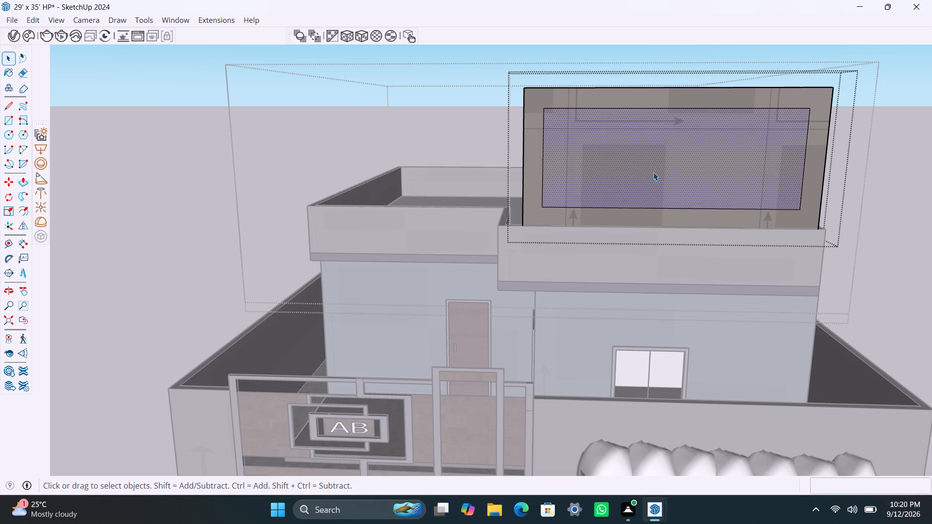
key(p)
click(653, 172)
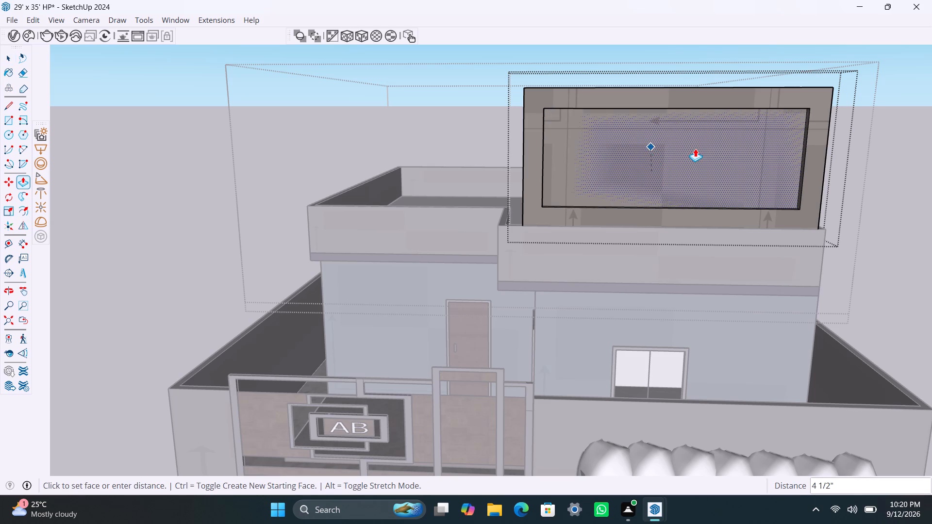
click(696, 148)
key(space)
click(887, 151)
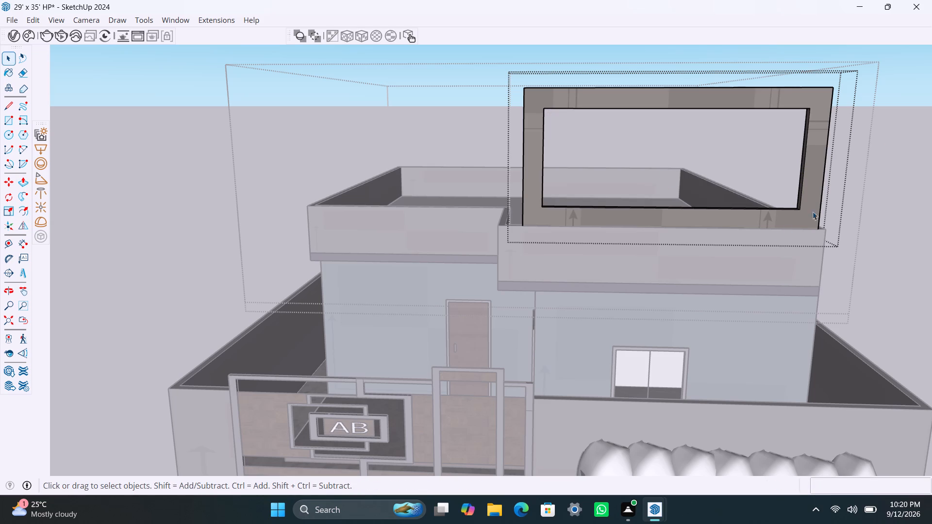
triple_click(211, 168)
double_click(210, 168)
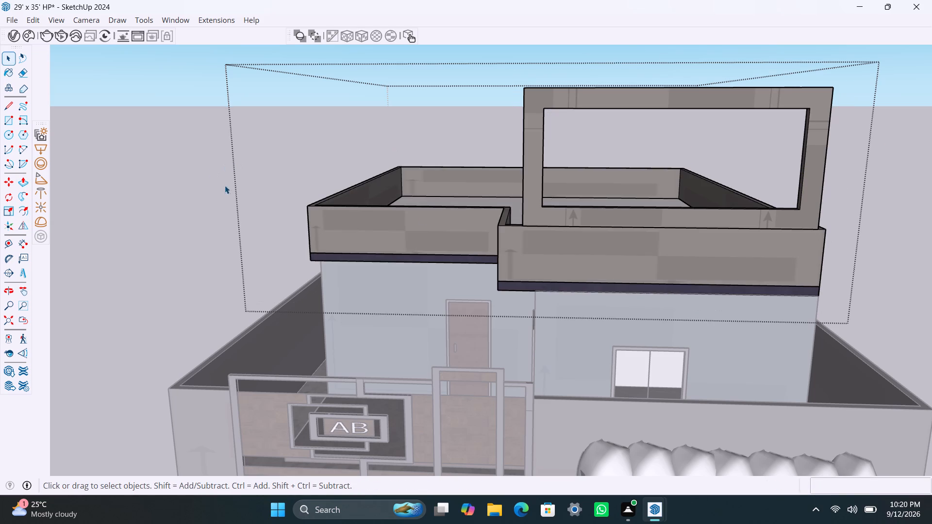
scroll(470, 226, down, 6)
double_click(730, 201)
Examine the framed opening above the front parapet from the front, the side and behind.
scroll(608, 191, up, 2)
middle_drag(601, 224, 598, 198)
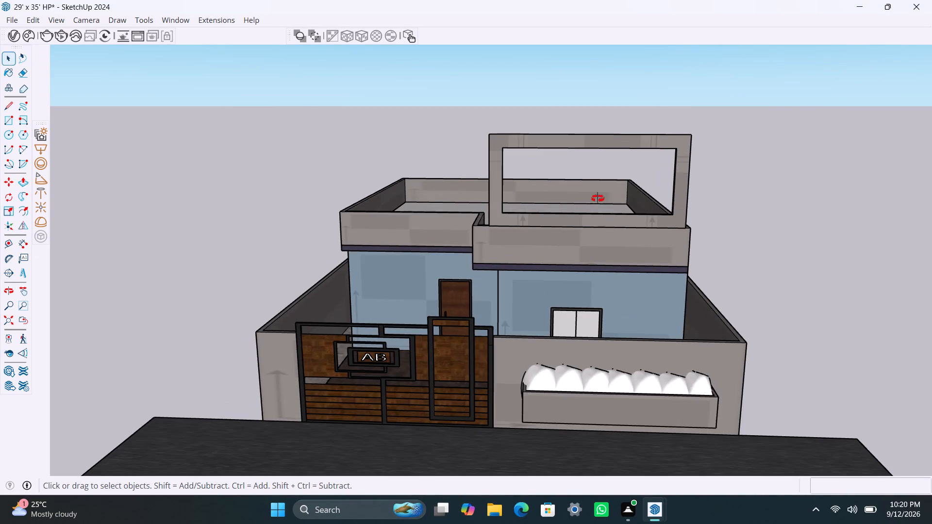
middle_drag(598, 198, 598, 193)
scroll(636, 147, up, 2)
middle_drag(703, 190, 527, 234)
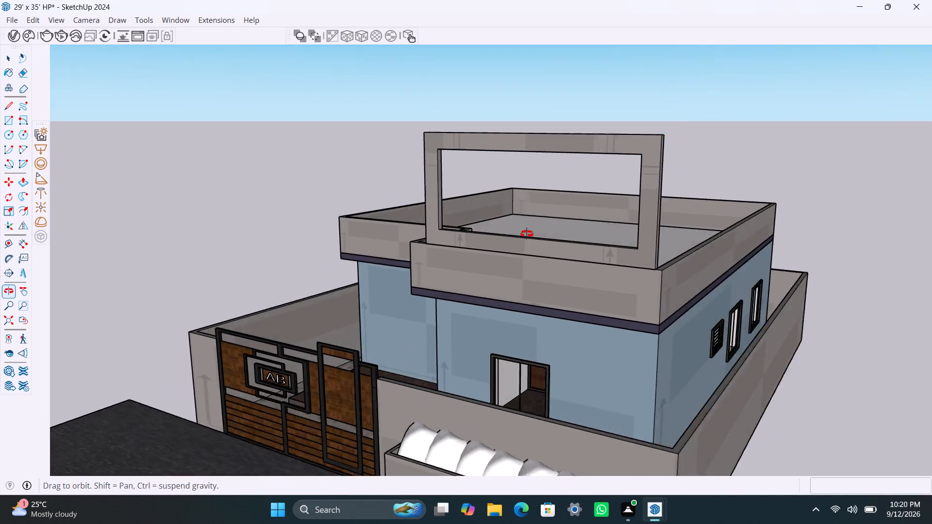
middle_drag(527, 234, 504, 246)
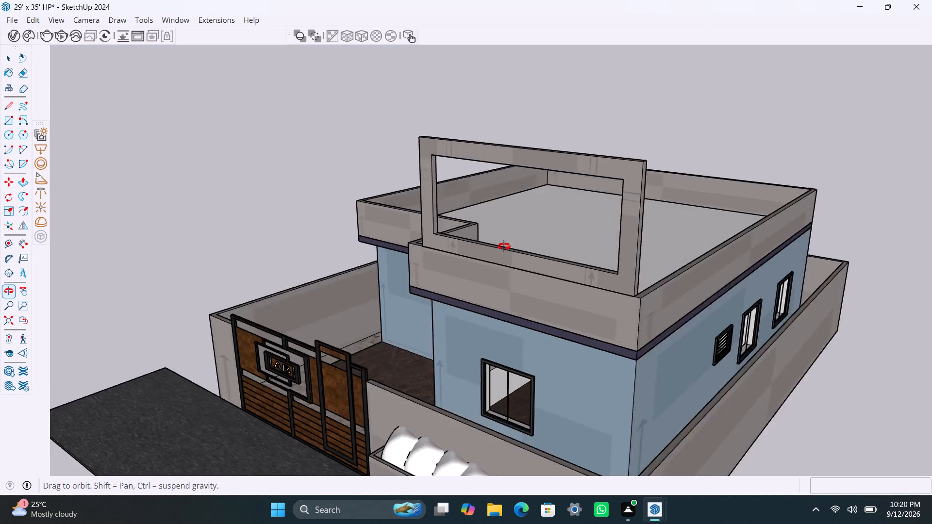
middle_drag(504, 246, 173, 281)
scroll(331, 243, up, 2)
middle_drag(353, 292, 274, 302)
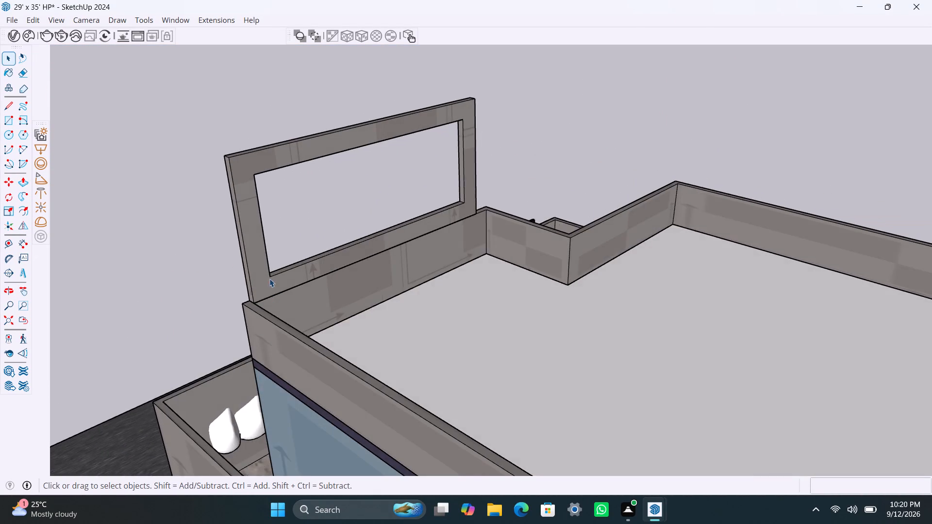
Reopen the frame wall's group and copy the vertical edge at its back face's outer end, farthest from the entrance, 4.5" inward.
scroll(260, 276, up, 2)
click(254, 259)
triple_click(251, 259)
click(251, 259)
scroll(250, 260, up, 2)
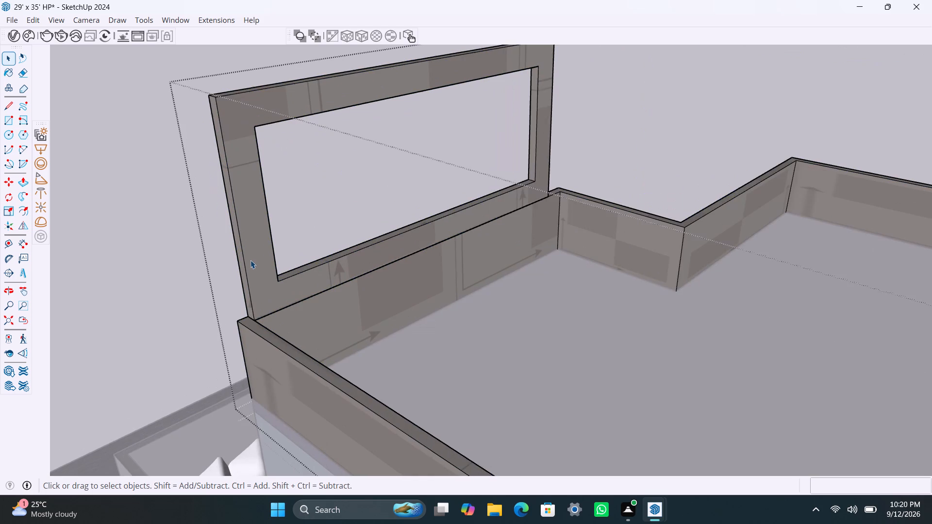
click(250, 260)
scroll(251, 263, up, 3)
double_click(251, 263)
scroll(258, 283, up, 2)
click(259, 290)
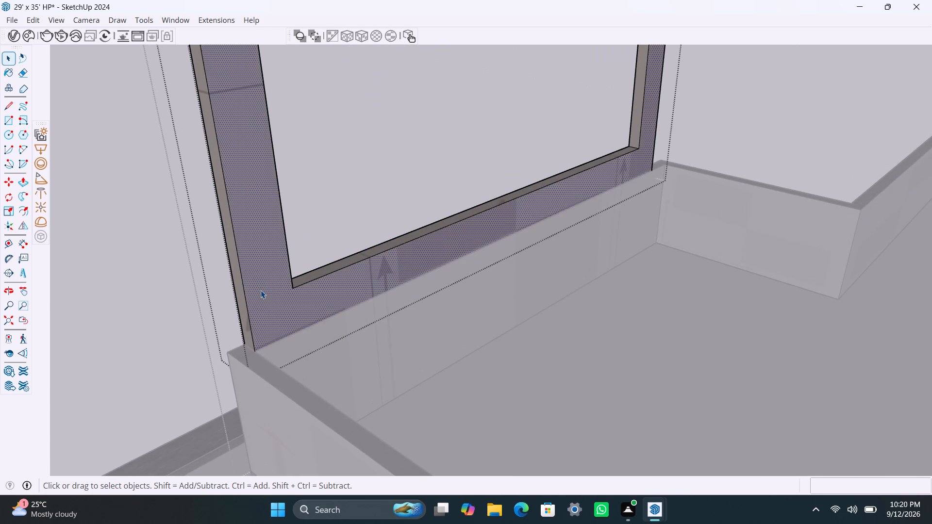
scroll(264, 313, up, 1)
click(250, 333)
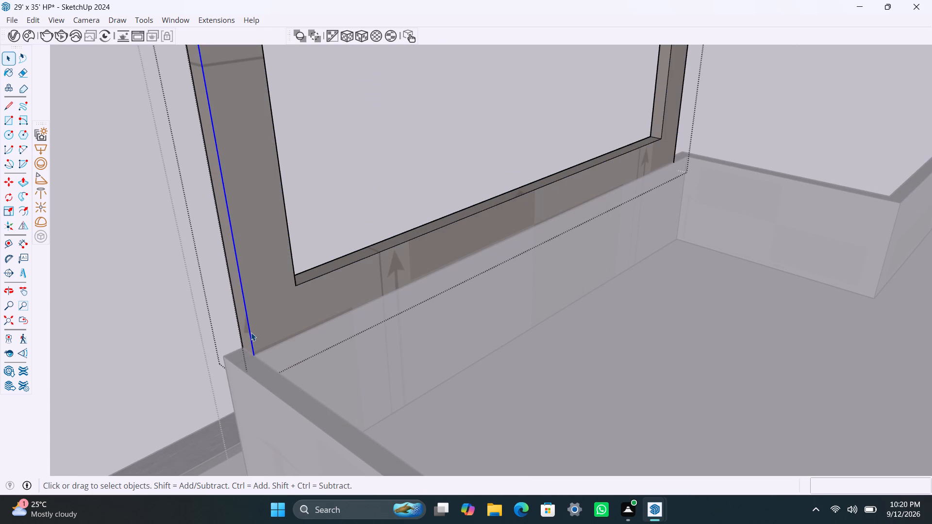
key(m)
click(256, 357)
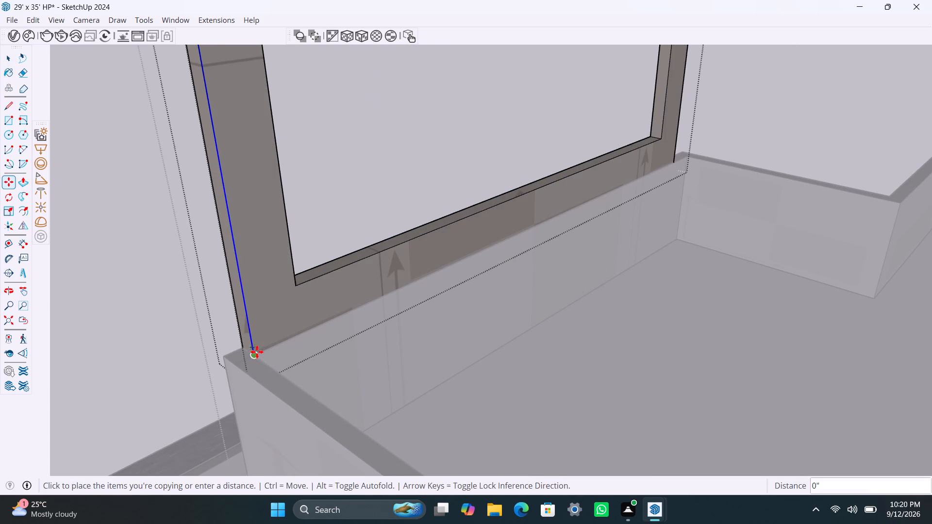
text(4.5")
key(Return)
key(space)
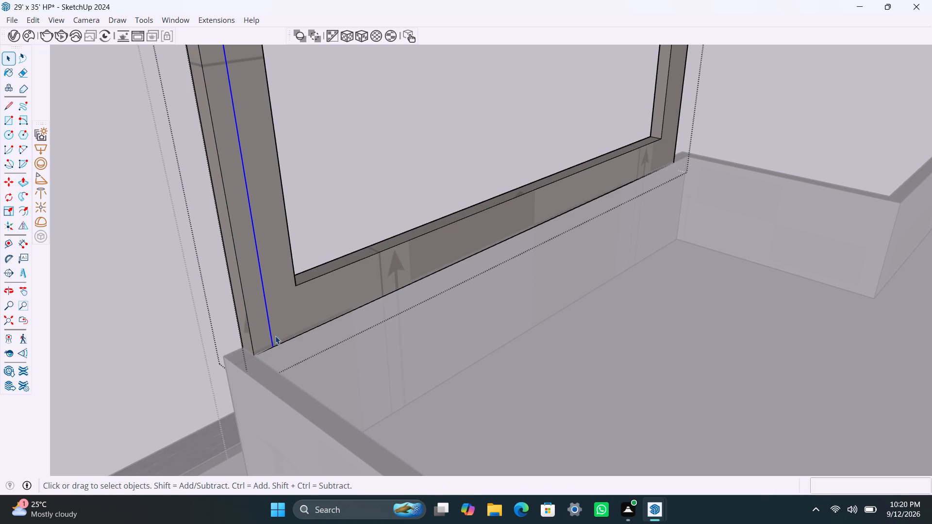
Push/Pull the narrow 4.5" strip backward 10' to form a side wall along the roof's side parapet.
click(262, 329)
text(op)
click(262, 329)
scroll(318, 376, down, 7)
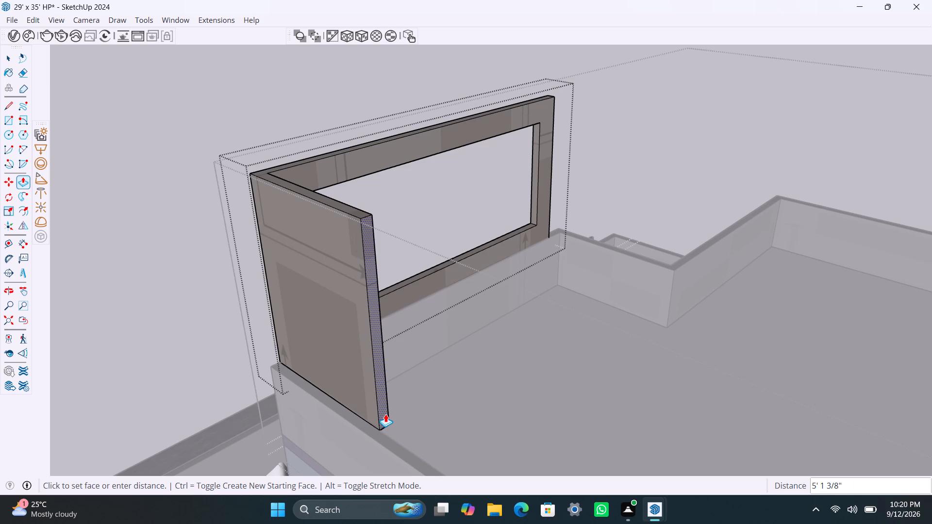
text(1')
key(BackSpace)
text(0')
key(Return)
key(space)
Copy the vertical edge at the frame wall's back face, at the end nearest the entrance, 4.5" inward.
scroll(461, 354, down, 9)
middle_drag(564, 349, 368, 337)
scroll(497, 271, up, 2)
click(585, 221)
scroll(482, 253, up, 4)
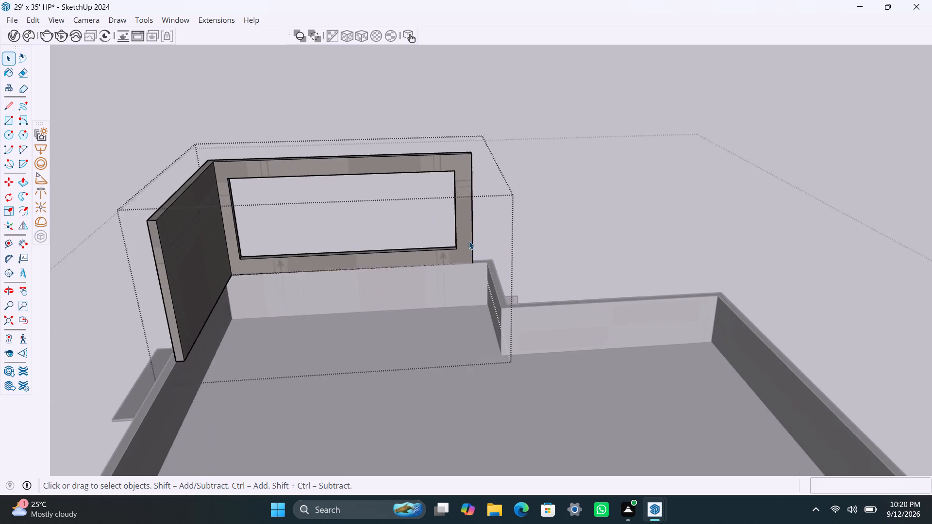
double_click(467, 234)
scroll(467, 234, up, 2)
click(467, 234)
scroll(469, 258, up, 3)
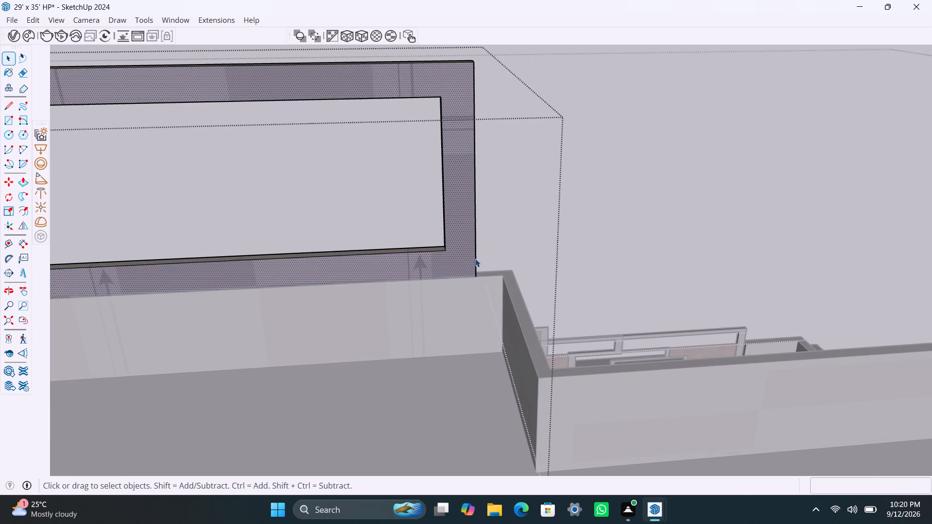
scroll(471, 266, up, 4)
click(477, 263)
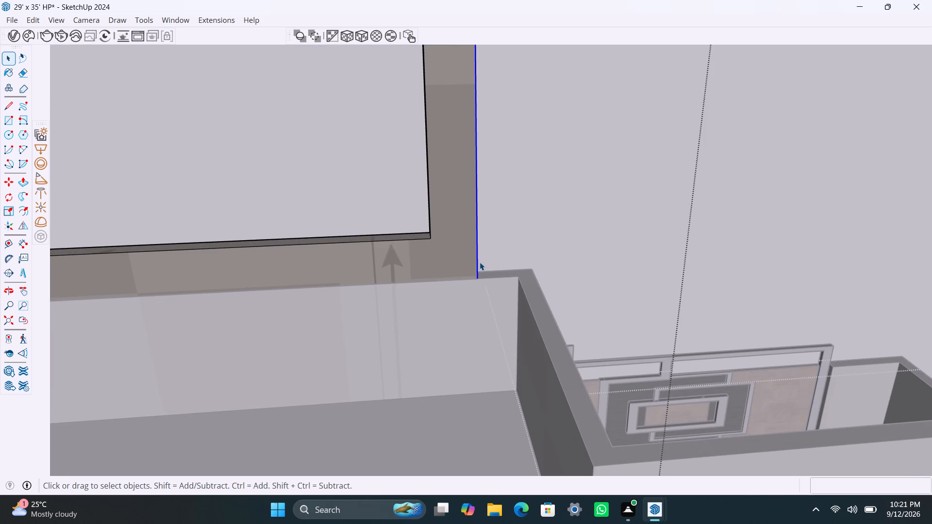
key(m)
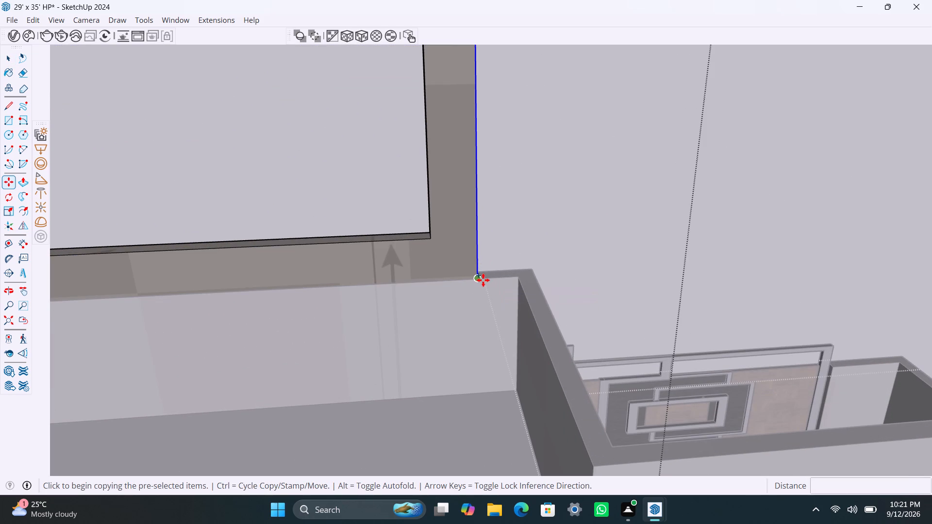
click(483, 280)
text(4.5")
key(Return)
key(space)
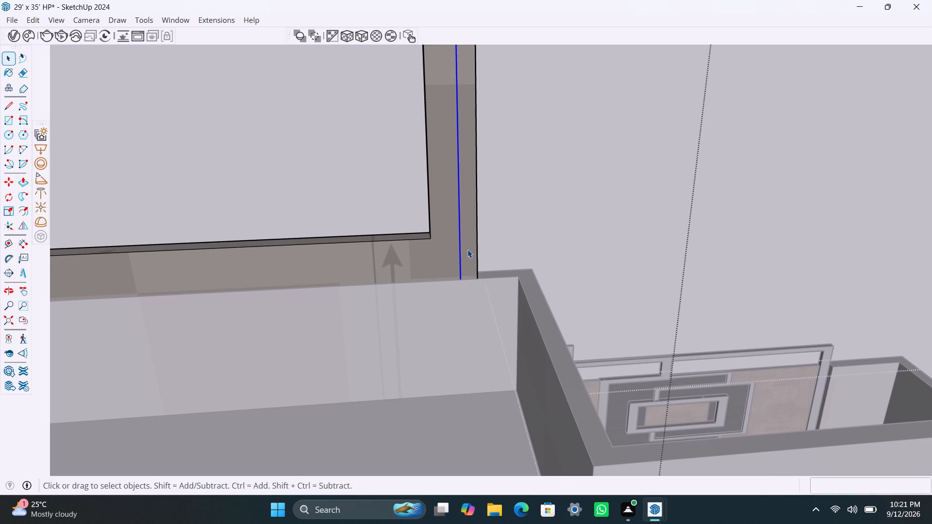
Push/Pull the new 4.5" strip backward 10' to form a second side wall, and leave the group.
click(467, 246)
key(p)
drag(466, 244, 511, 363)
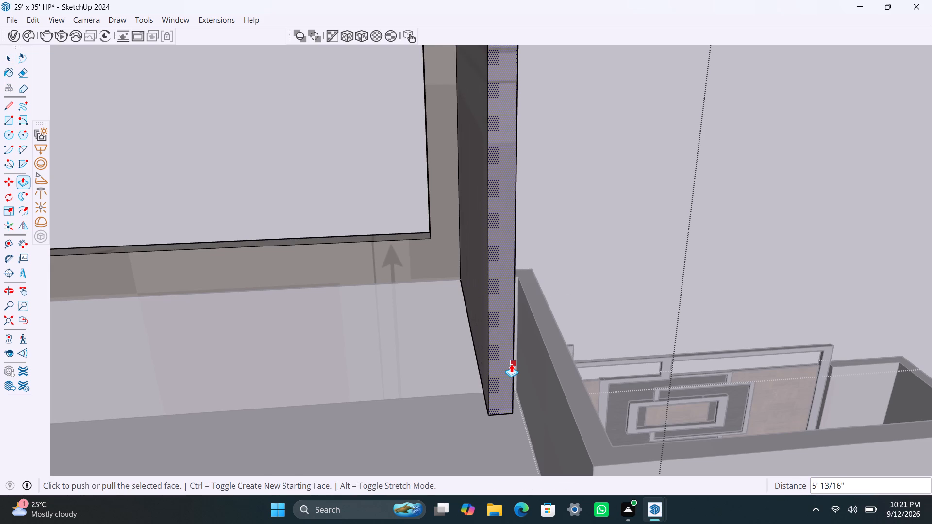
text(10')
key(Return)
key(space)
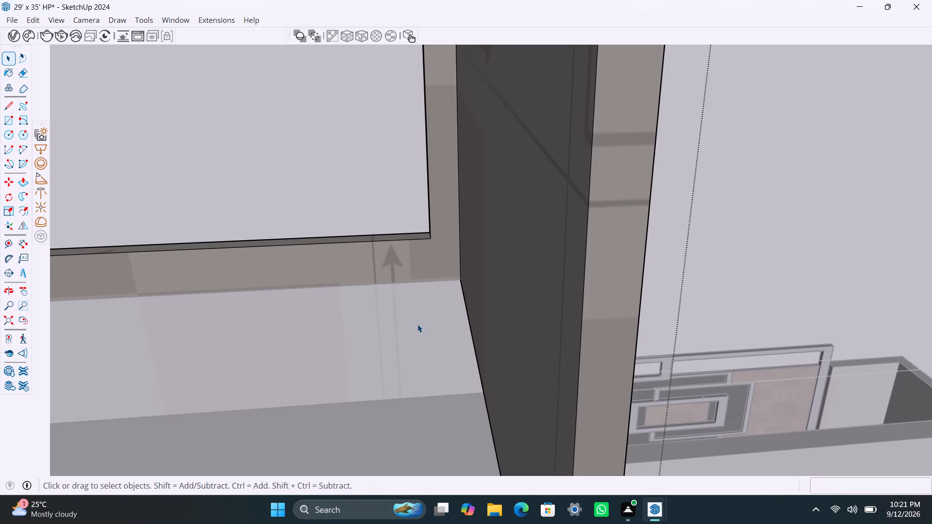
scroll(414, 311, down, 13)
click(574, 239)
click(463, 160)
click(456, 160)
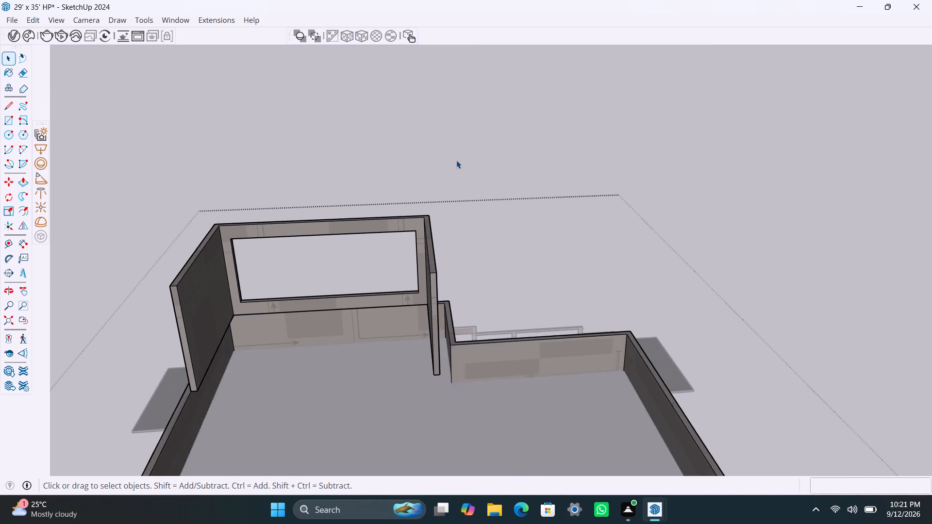
Examine how the two side walls sit against the roof parapet, from behind and from the side.
scroll(477, 284, down, 4)
middle_drag(498, 345, 298, 338)
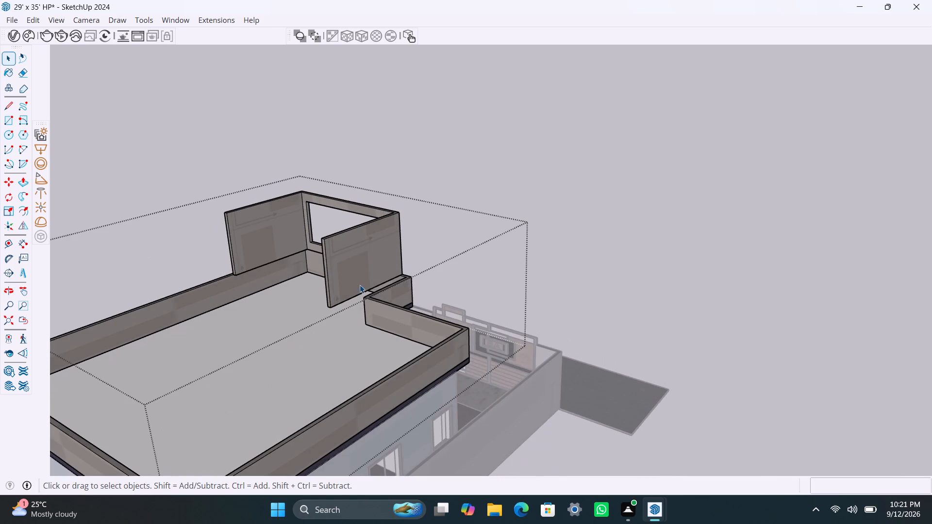
scroll(365, 301, up, 2)
middle_drag(366, 344, 274, 346)
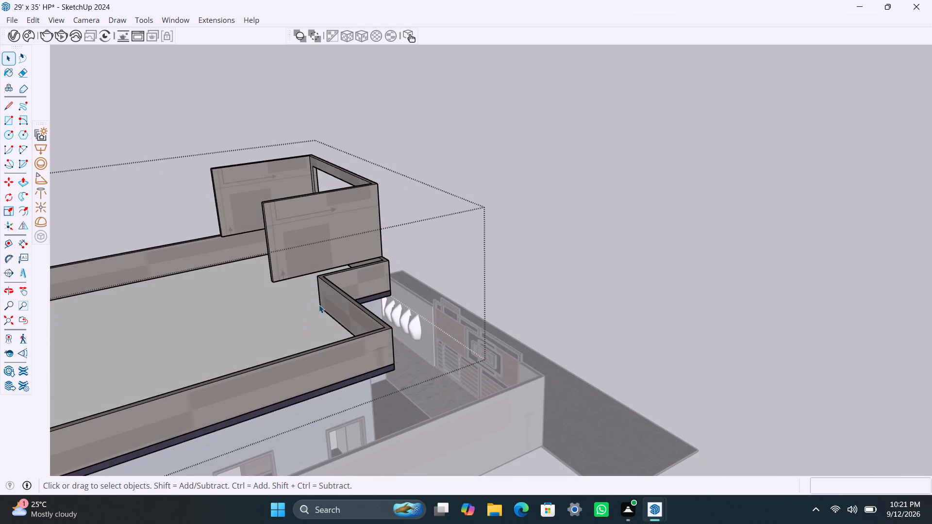
scroll(275, 263, down, 2)
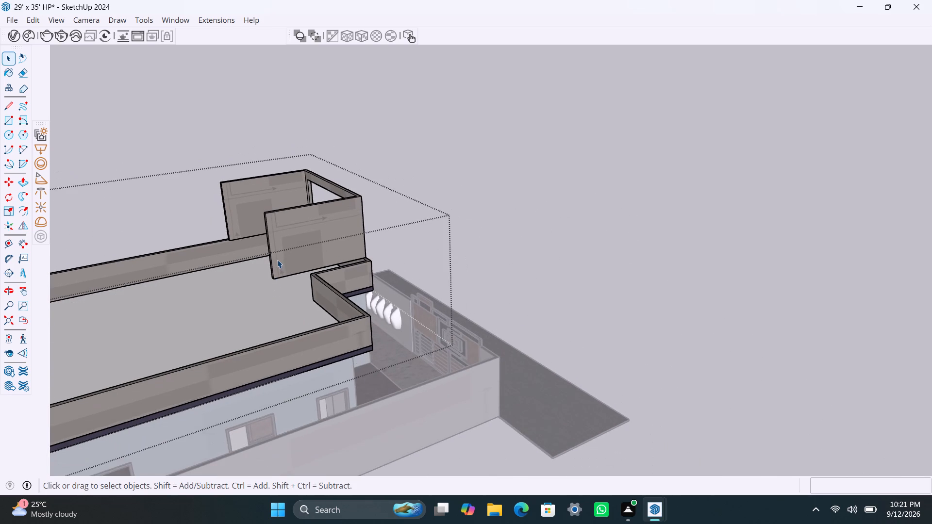
middle_drag(274, 262, 459, 276)
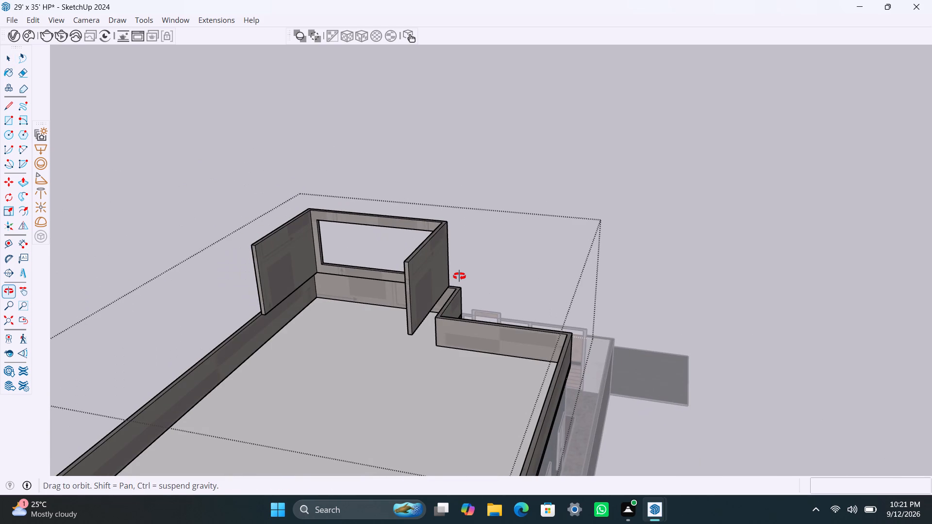
middle_drag(459, 276, 460, 276)
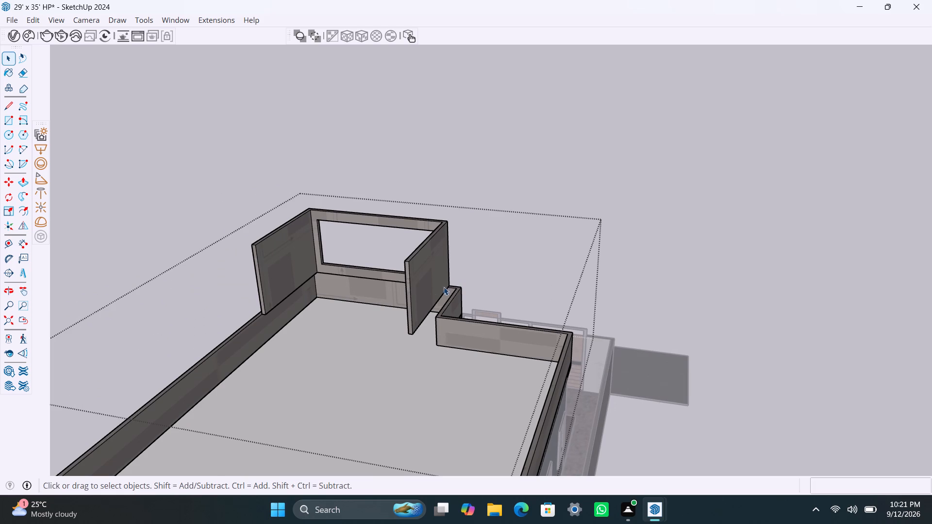
scroll(427, 296, up, 1)
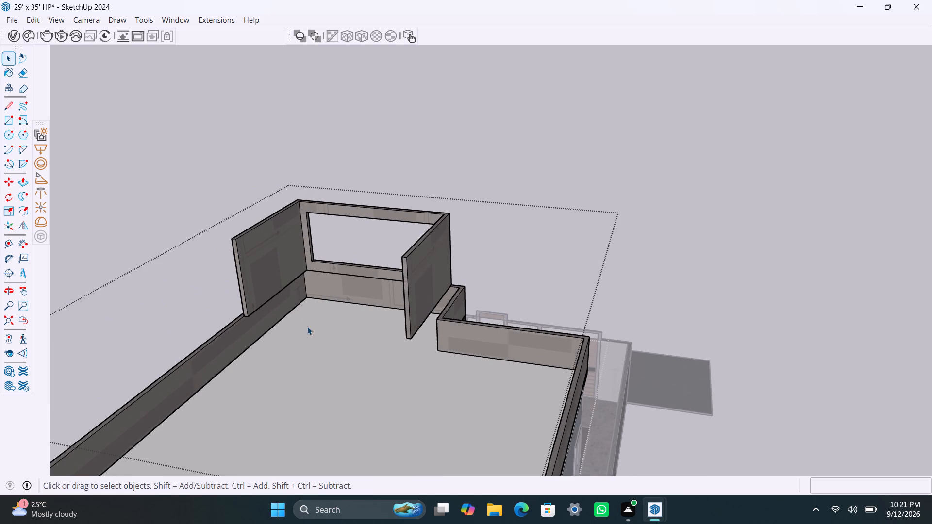
scroll(268, 319, up, 8)
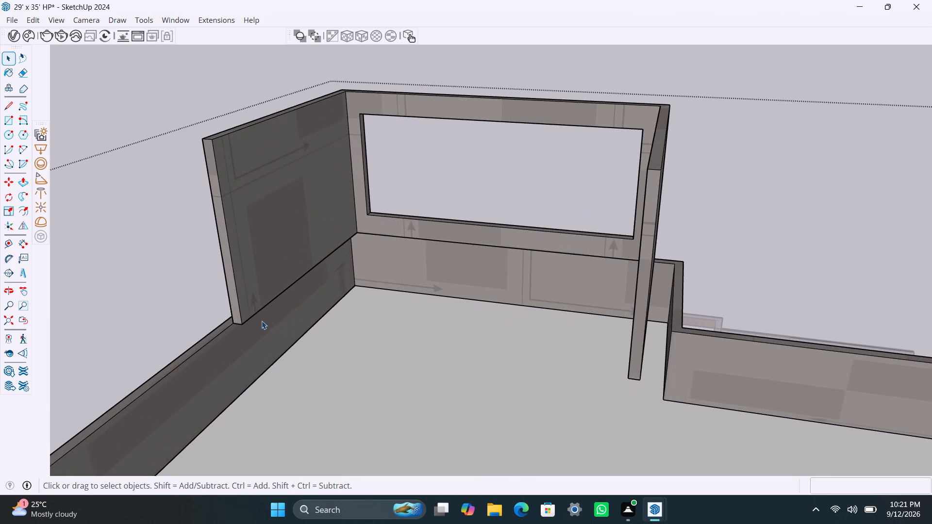
middle_click(250, 320)
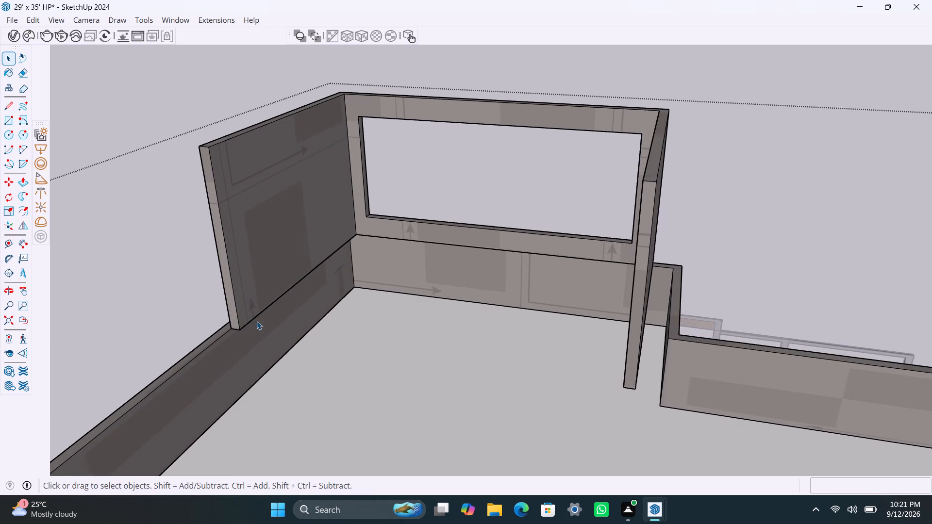
scroll(321, 323, down, 3)
middle_drag(333, 327, 205, 332)
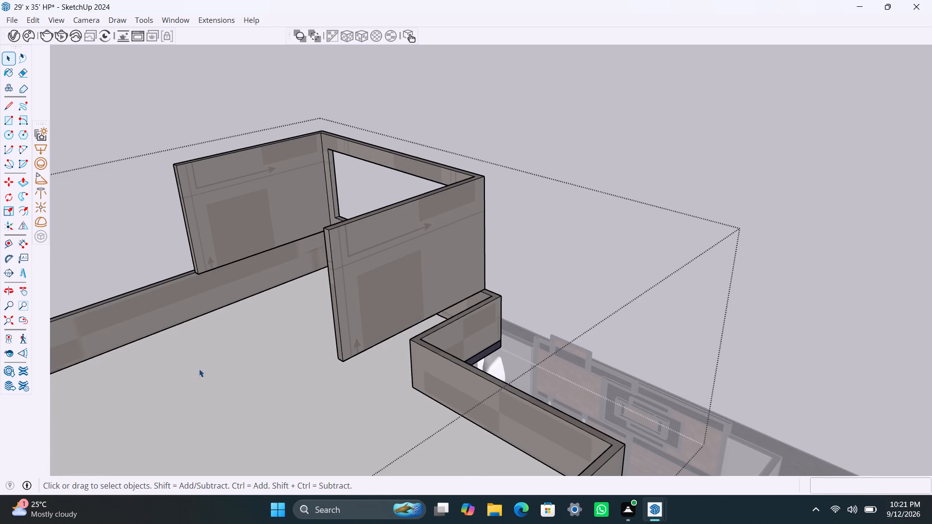
Reopen the frame wall's group and copy the rear inner vertical edge of the parapet-side wall 4.5" forward.
scroll(179, 275, up, 3)
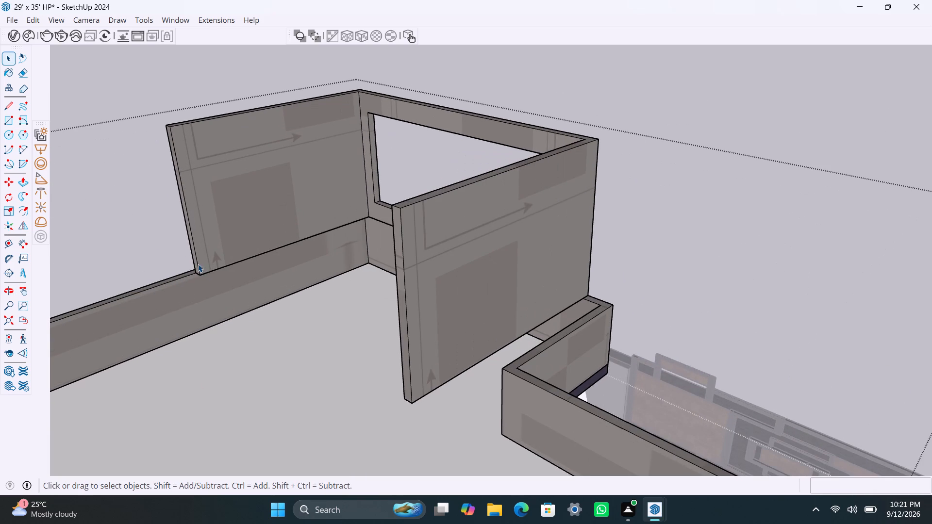
click(196, 264)
triple_click(195, 257)
scroll(196, 256, up, 3)
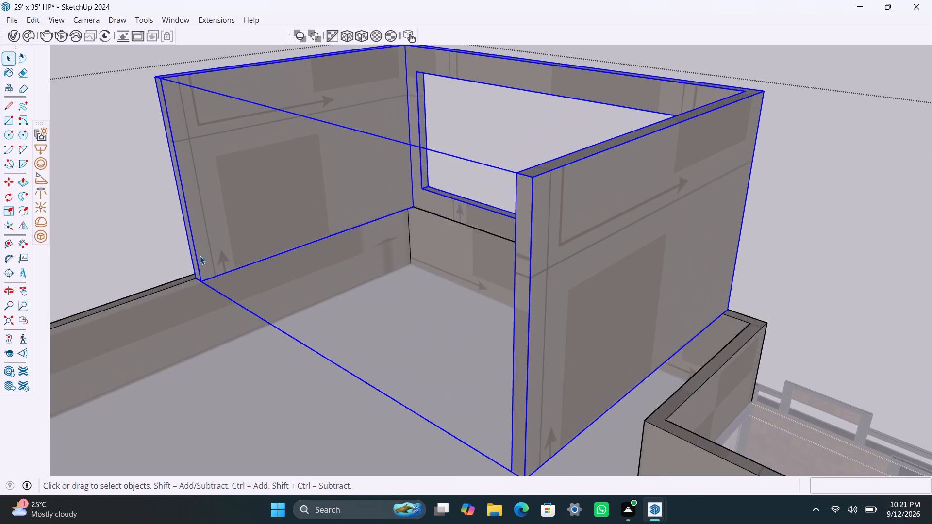
triple_click(200, 256)
click(200, 269)
key(m)
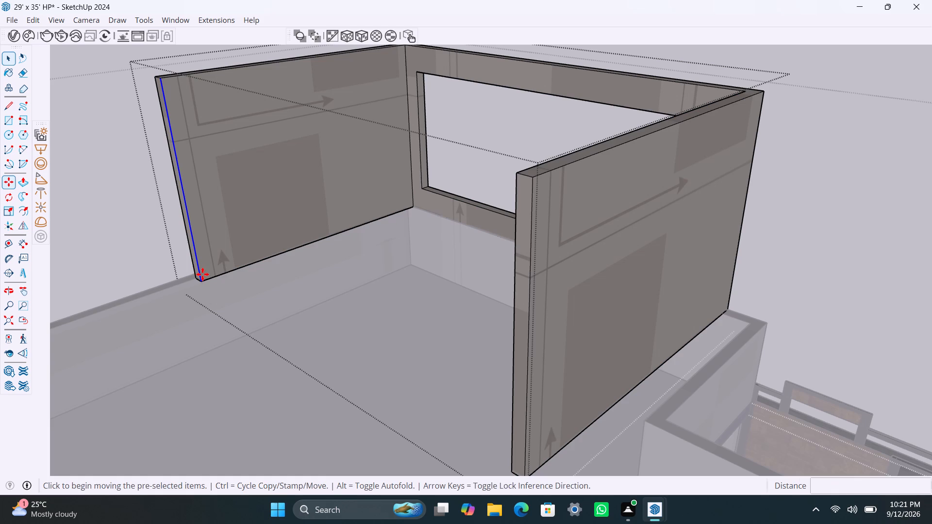
click(203, 281)
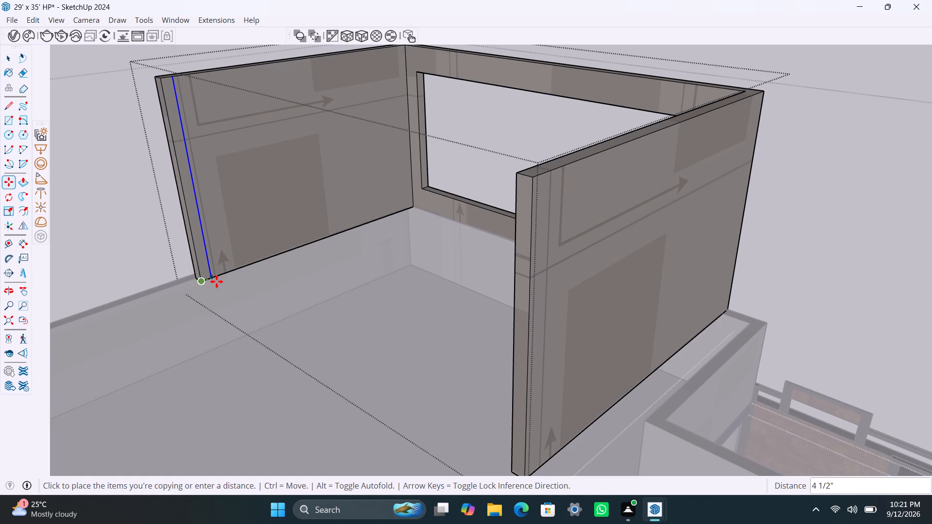
key(4)
text(.5")
key(Return)
key(space)
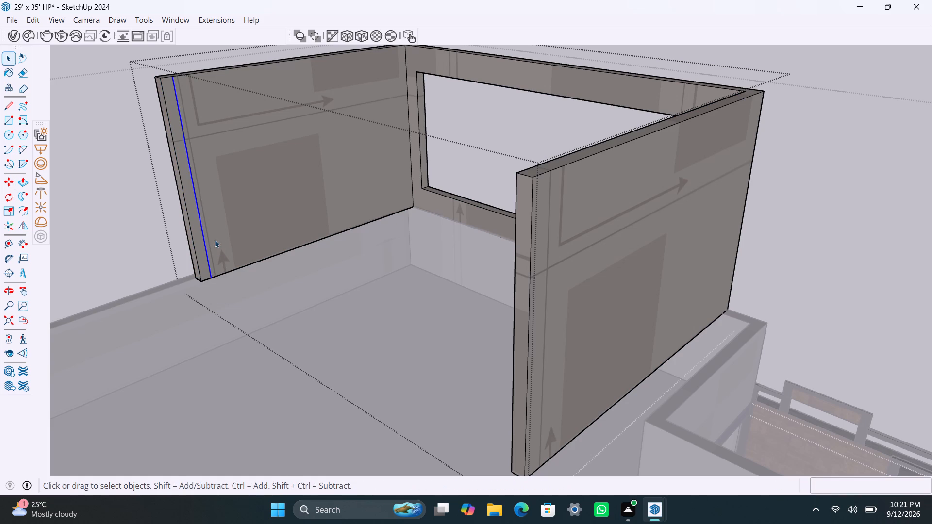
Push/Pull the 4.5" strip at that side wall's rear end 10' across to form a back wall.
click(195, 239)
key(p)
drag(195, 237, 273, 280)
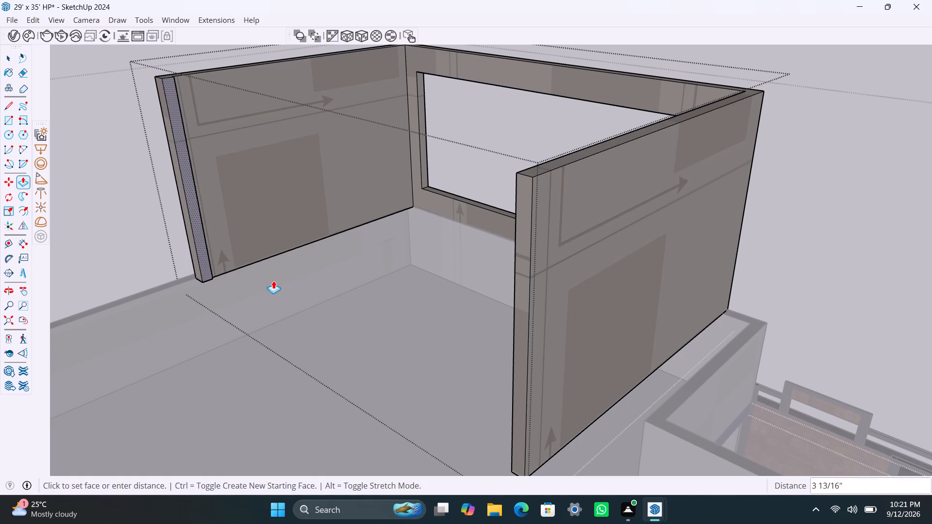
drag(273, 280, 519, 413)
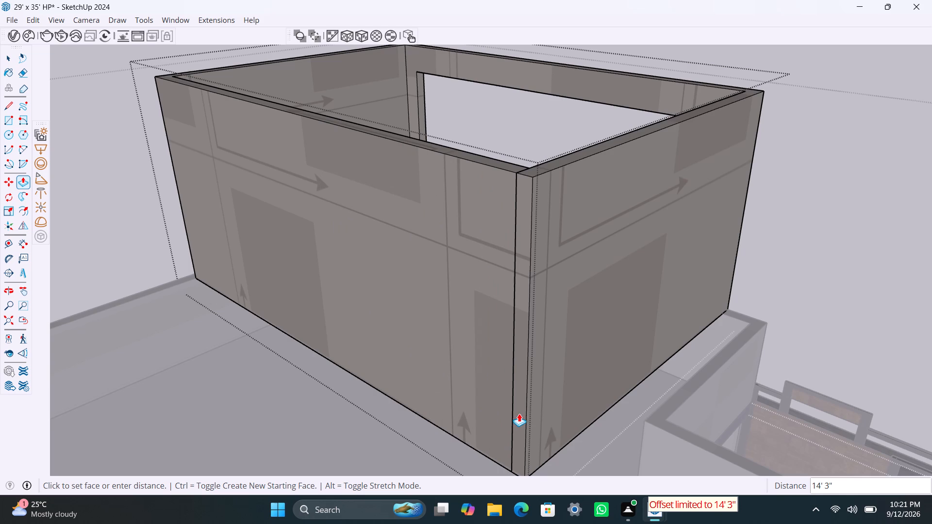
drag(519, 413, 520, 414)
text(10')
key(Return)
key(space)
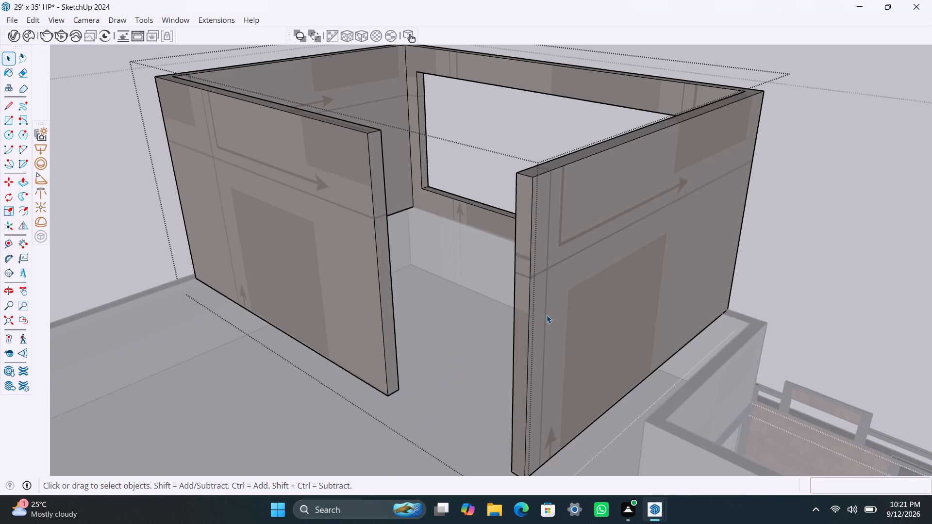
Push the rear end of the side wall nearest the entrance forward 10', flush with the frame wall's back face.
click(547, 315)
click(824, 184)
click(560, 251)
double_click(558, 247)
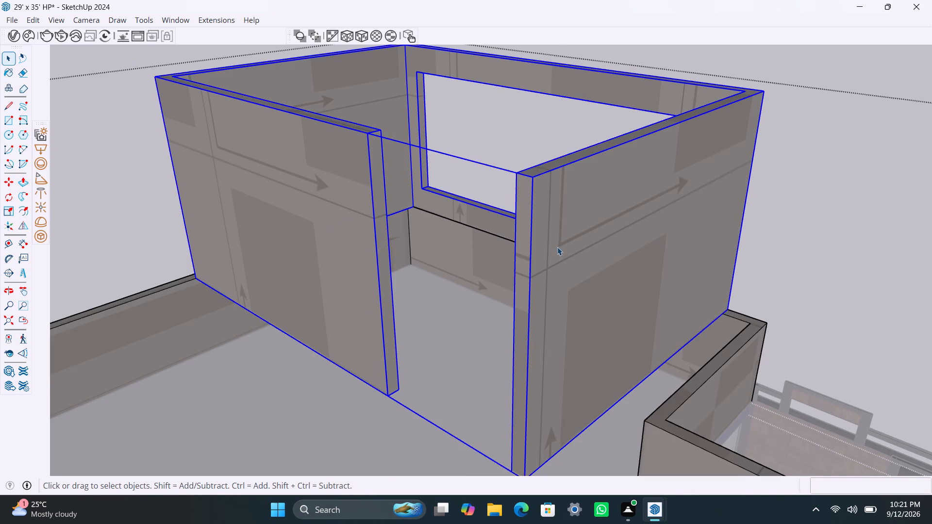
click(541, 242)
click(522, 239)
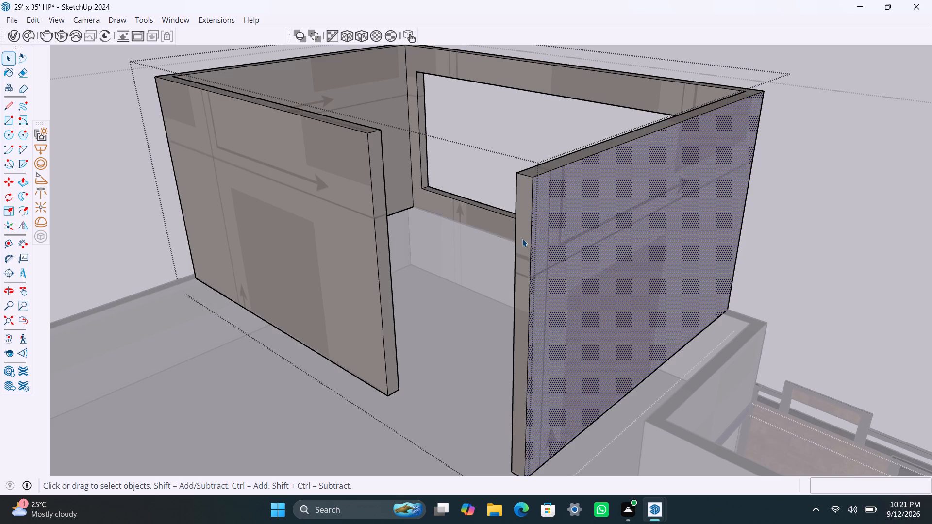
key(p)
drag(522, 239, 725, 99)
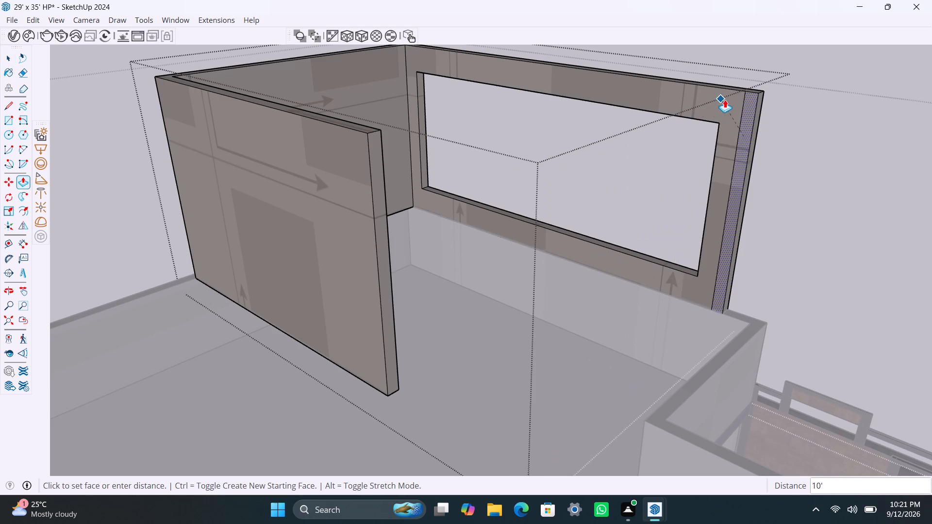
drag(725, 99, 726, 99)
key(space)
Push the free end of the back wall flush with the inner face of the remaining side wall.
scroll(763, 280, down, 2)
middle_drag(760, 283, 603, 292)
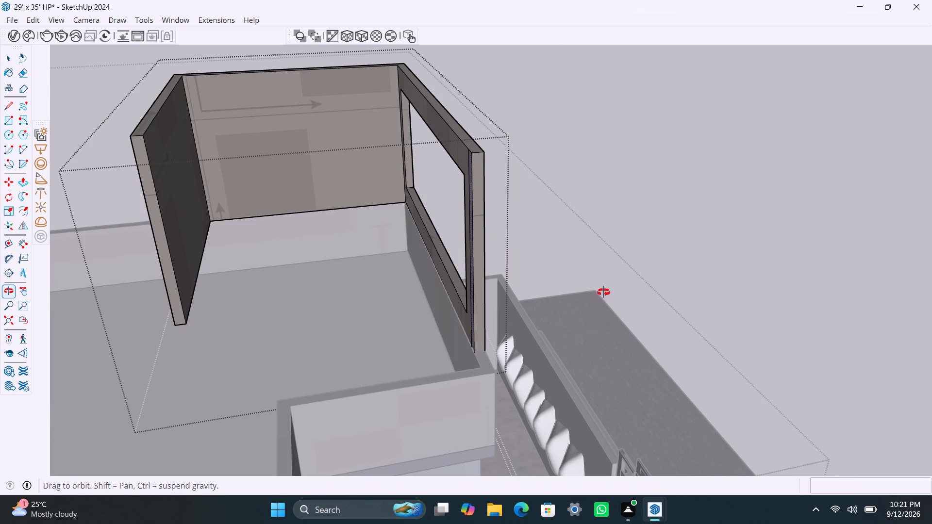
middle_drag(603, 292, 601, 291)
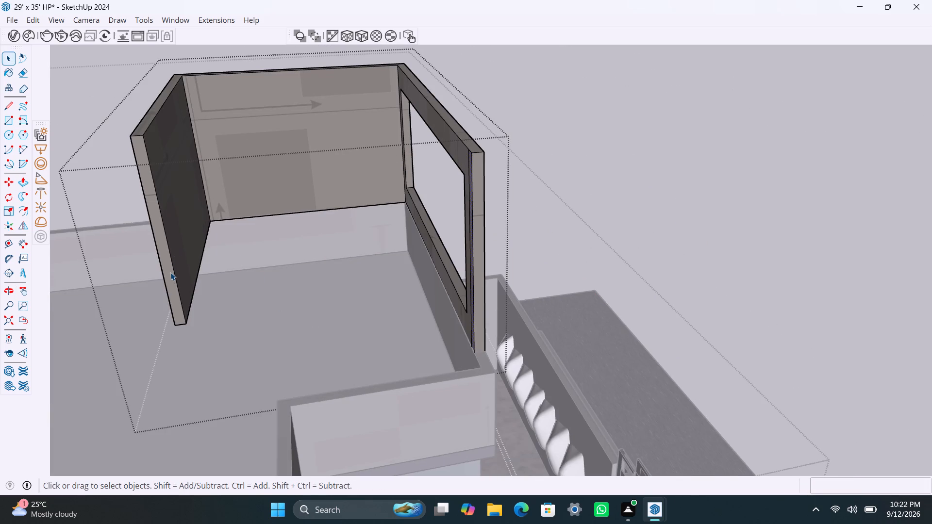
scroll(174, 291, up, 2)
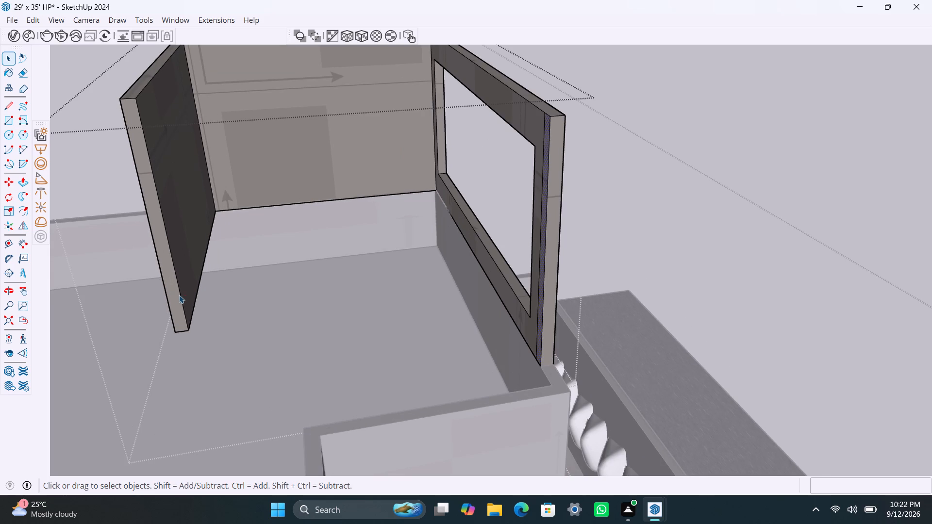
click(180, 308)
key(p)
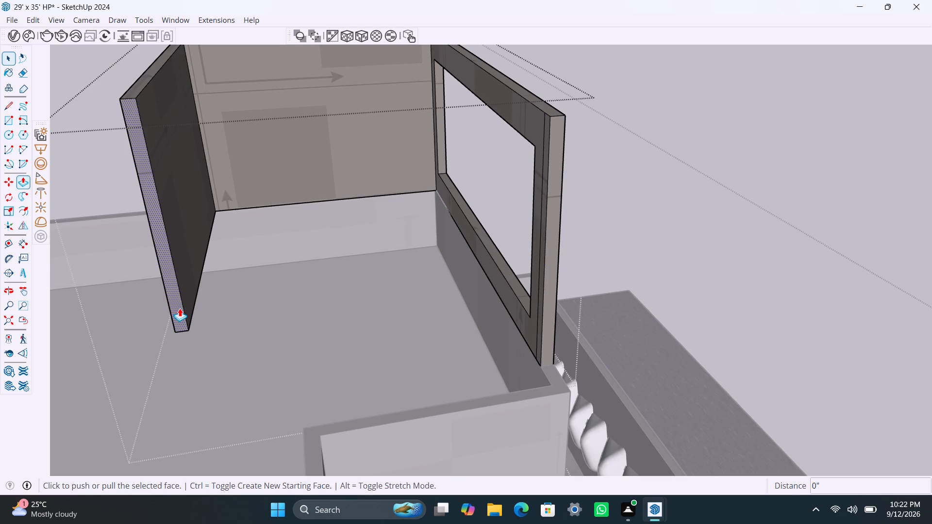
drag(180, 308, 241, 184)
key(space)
Draw a horizontal rectangle from the walls' top corner along the frame wall's inner side and make it a group.
scroll(237, 193, down, 6)
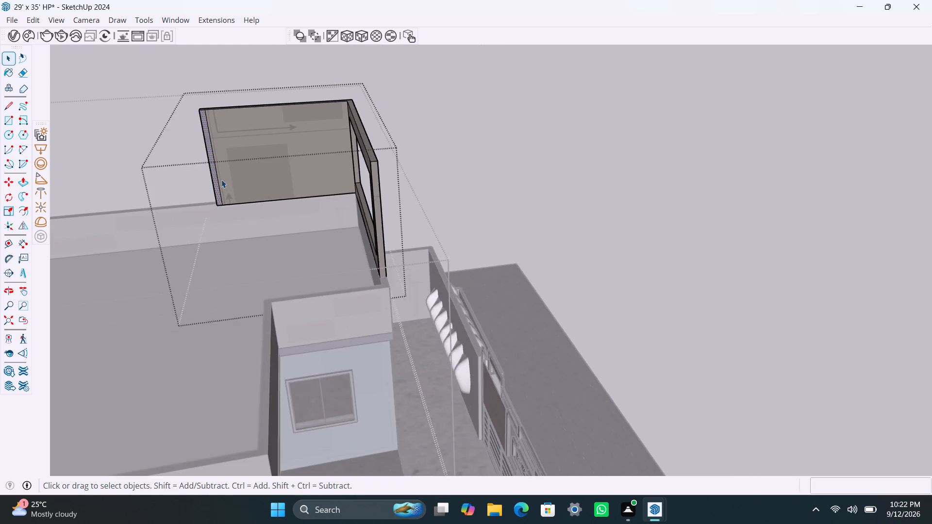
middle_drag(230, 180, 462, 231)
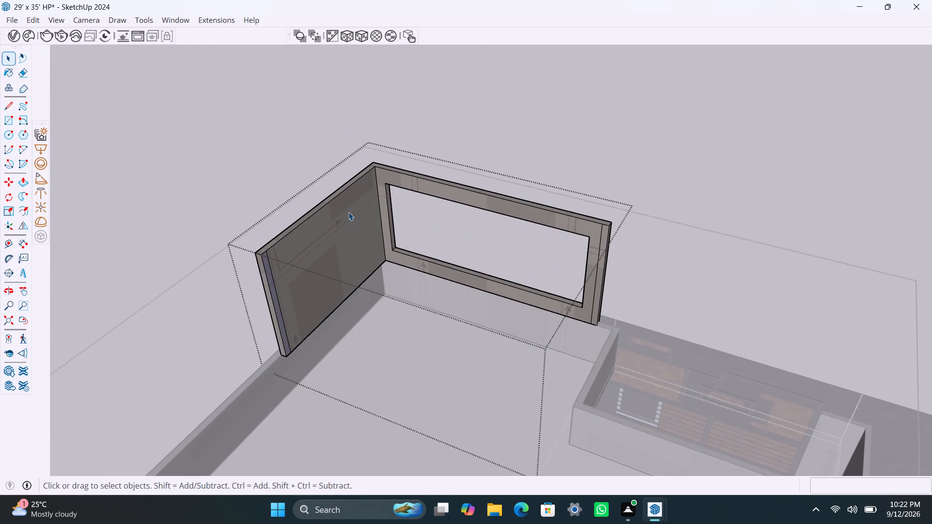
key(r)
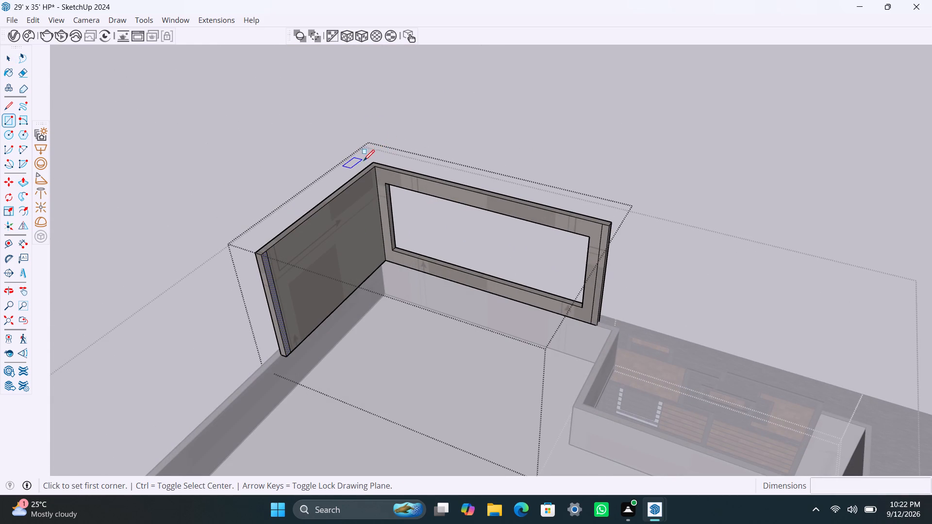
drag(375, 163, 380, 175)
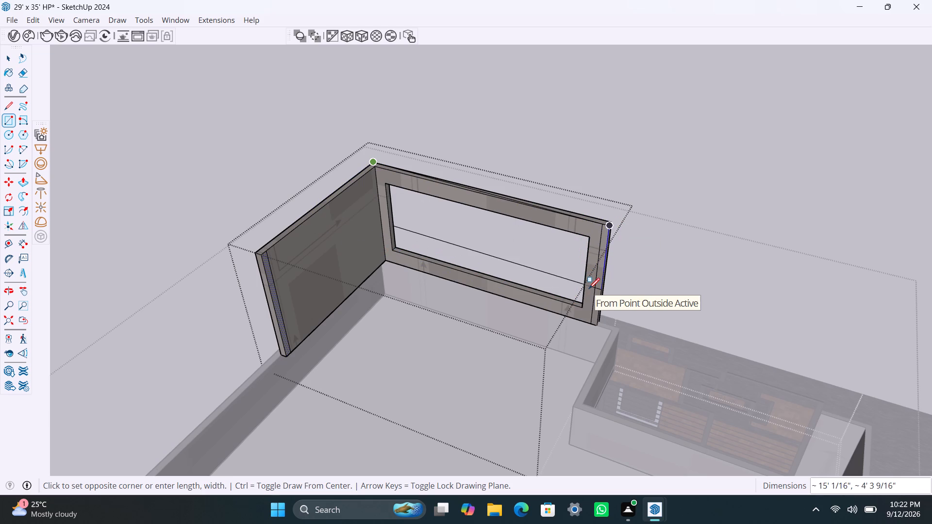
click(568, 290)
key(space)
double_click(559, 261)
right_click(559, 261)
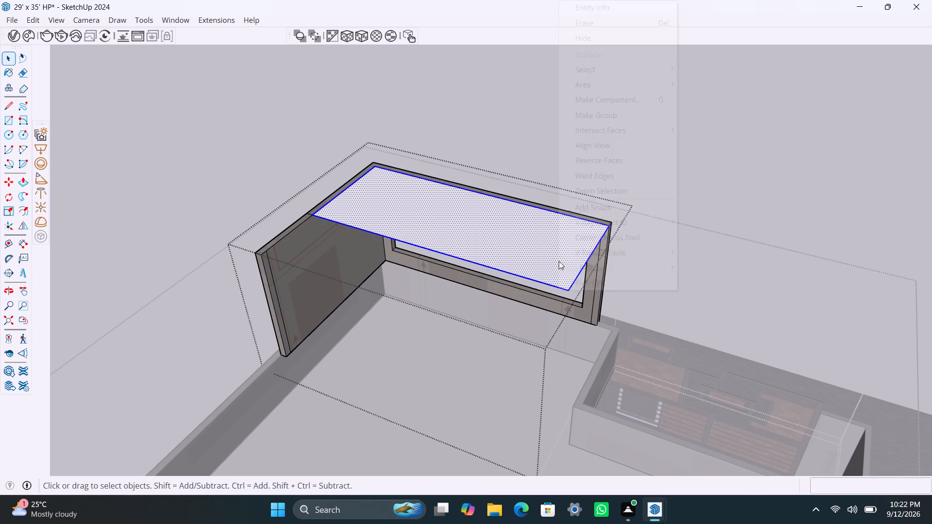
click(612, 114)
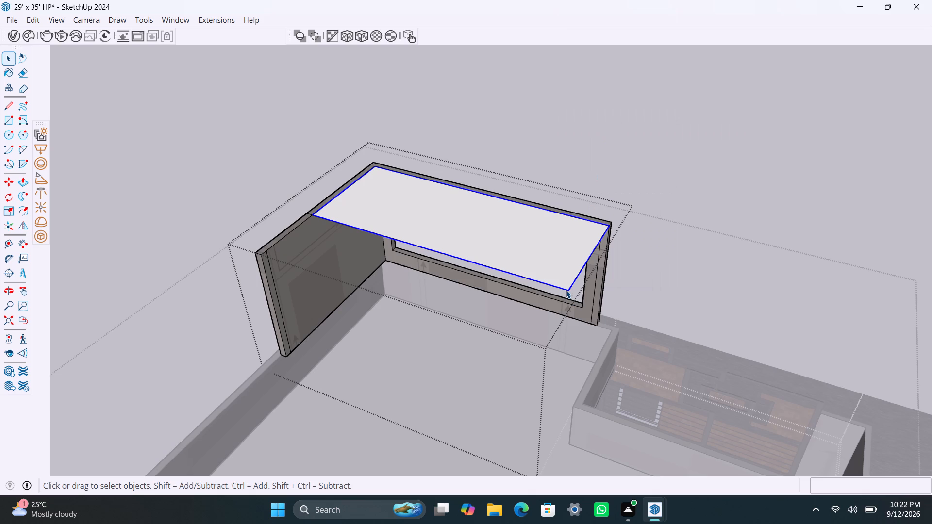
Open the rectangle's group and Push/Pull its face 6" up to form a roof slab.
scroll(551, 278, up, 2)
triple_click(539, 269)
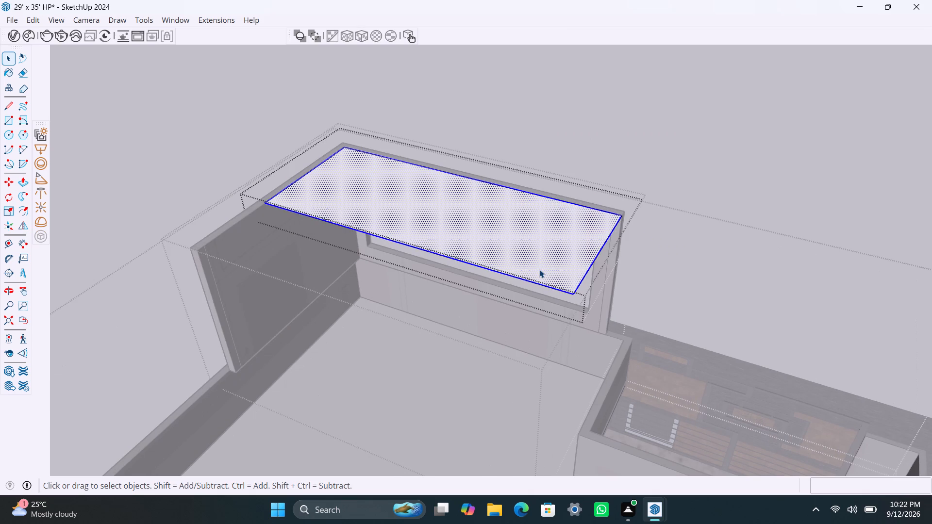
key(p)
click(539, 269)
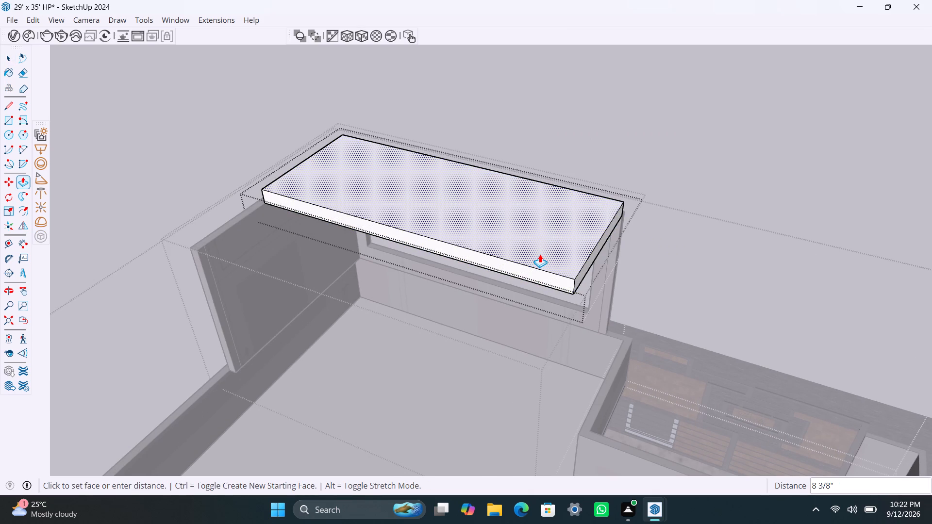
text(6")
key(Return)
key(space)
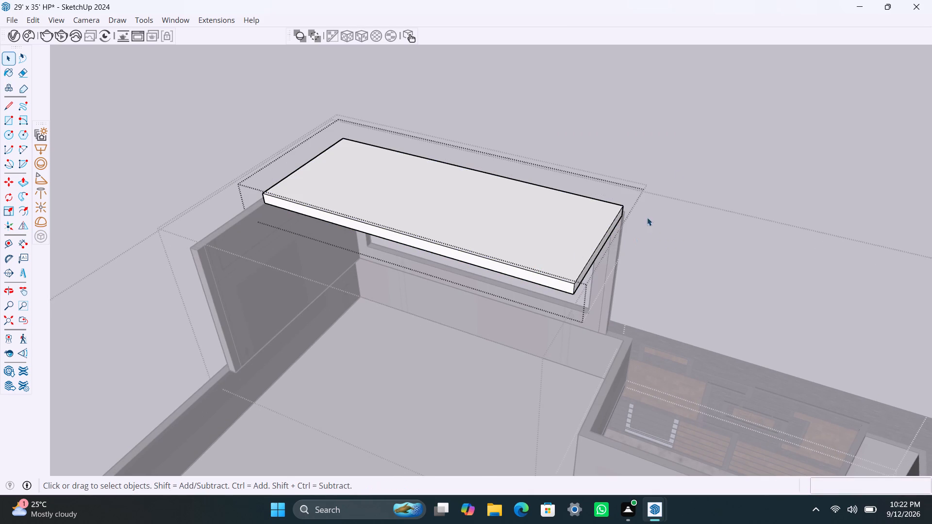
click(693, 156)
Push the roof slab's rear face back until it is flush with the rear end of the side wall.
scroll(499, 297, up, 2)
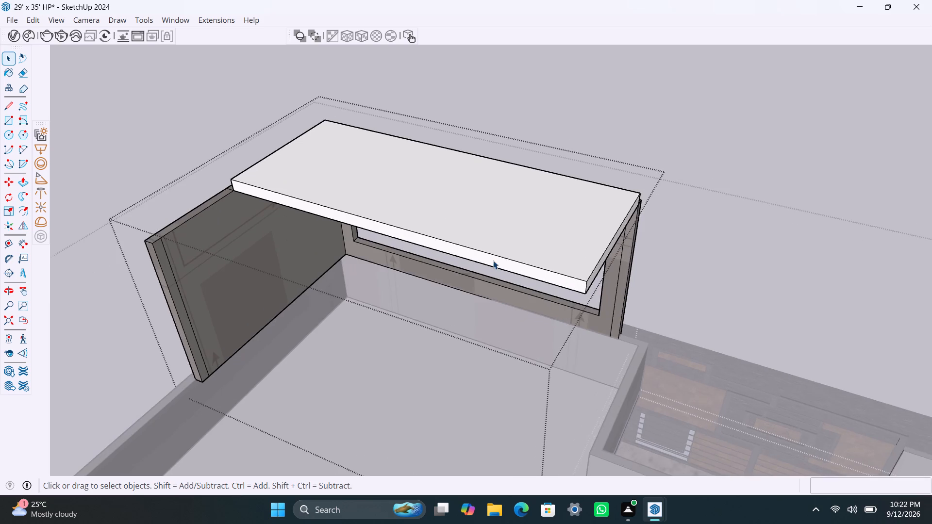
scroll(493, 261, up, 1)
click(498, 260)
double_click(501, 259)
click(503, 258)
click(503, 258)
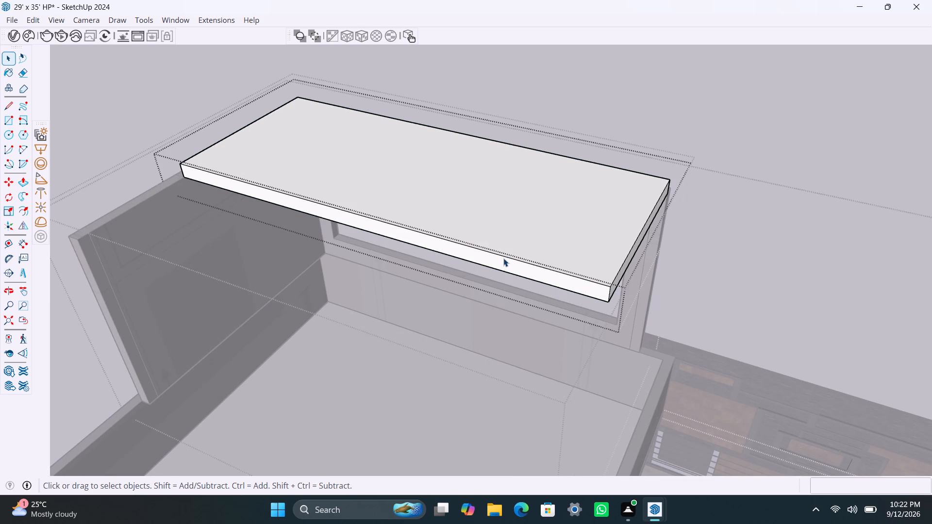
click(503, 261)
key(p)
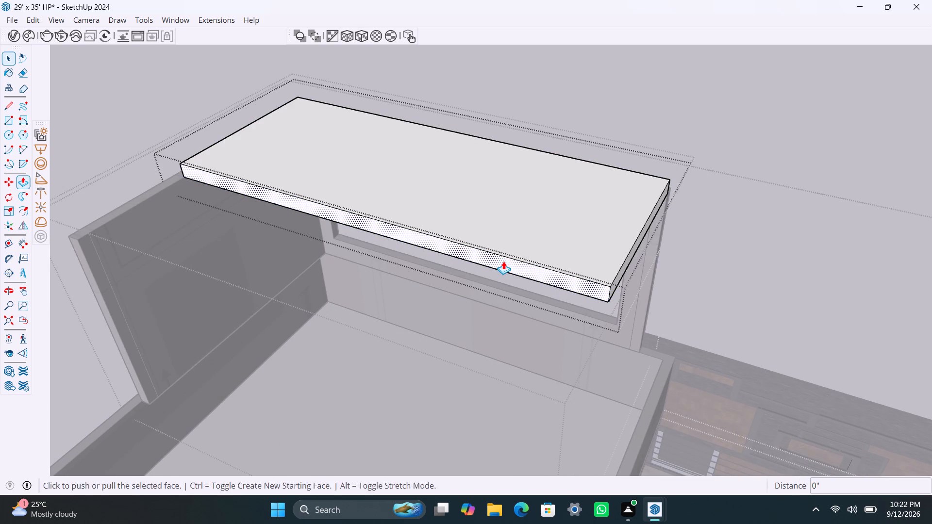
drag(503, 261, 155, 321)
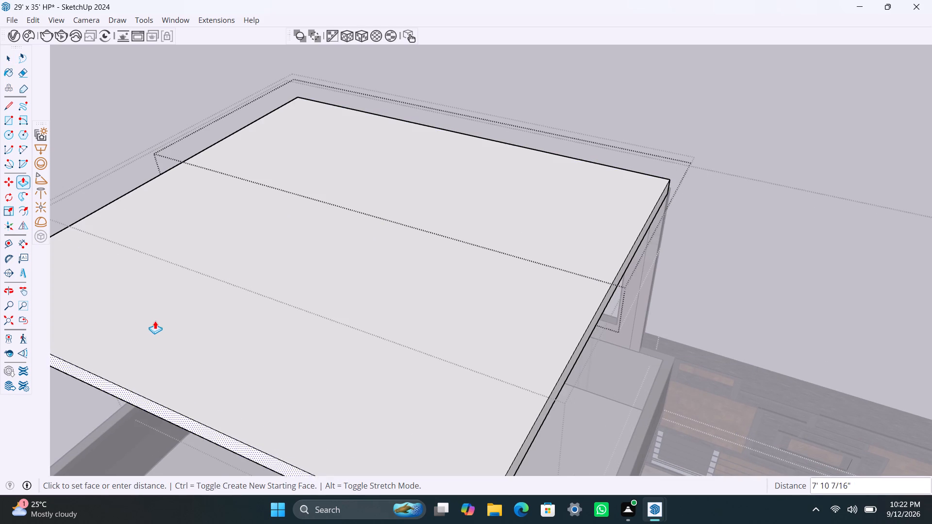
drag(155, 321, 188, 244)
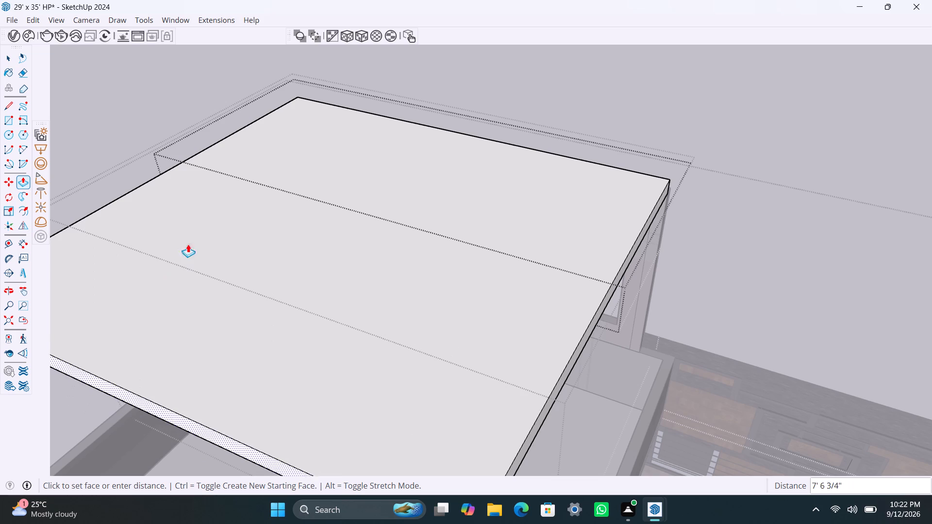
drag(188, 244, 338, 160)
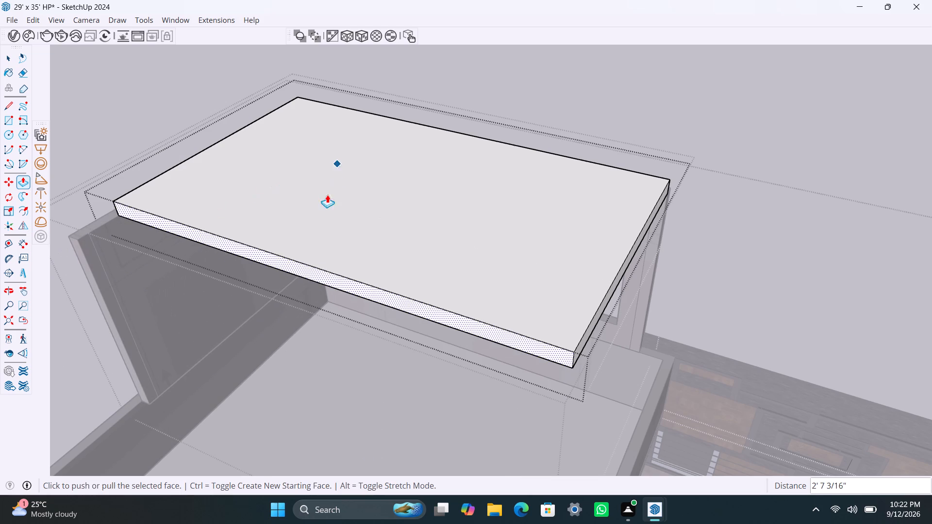
click(239, 240)
drag(240, 244, 242, 245)
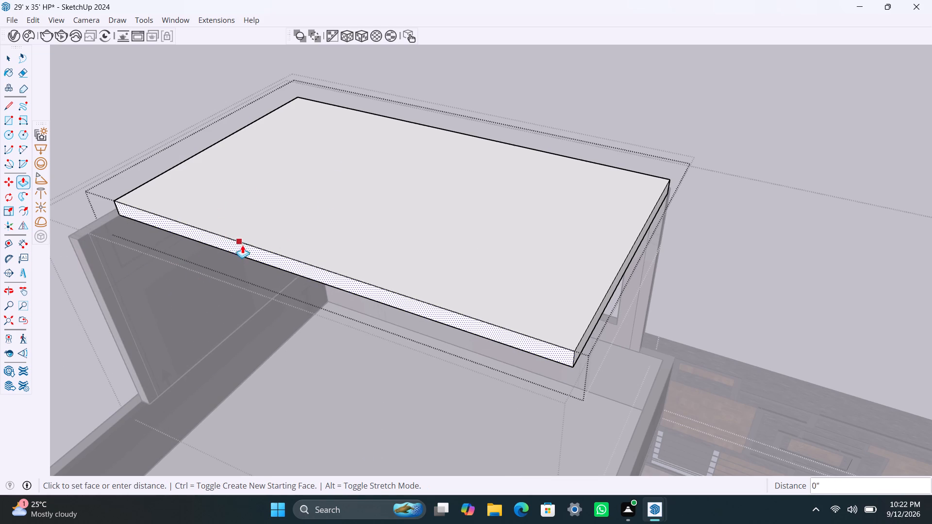
drag(242, 245, 139, 376)
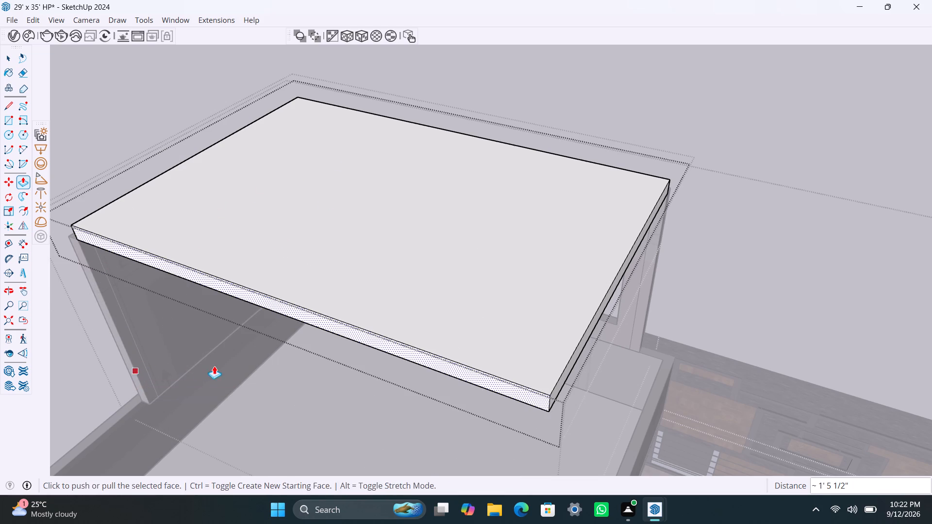
key(space)
Push the slab's entrance-side face out flush with the end of the frame wall.
scroll(310, 336, down, 3)
middle_drag(319, 340, 188, 244)
scroll(388, 134, up, 3)
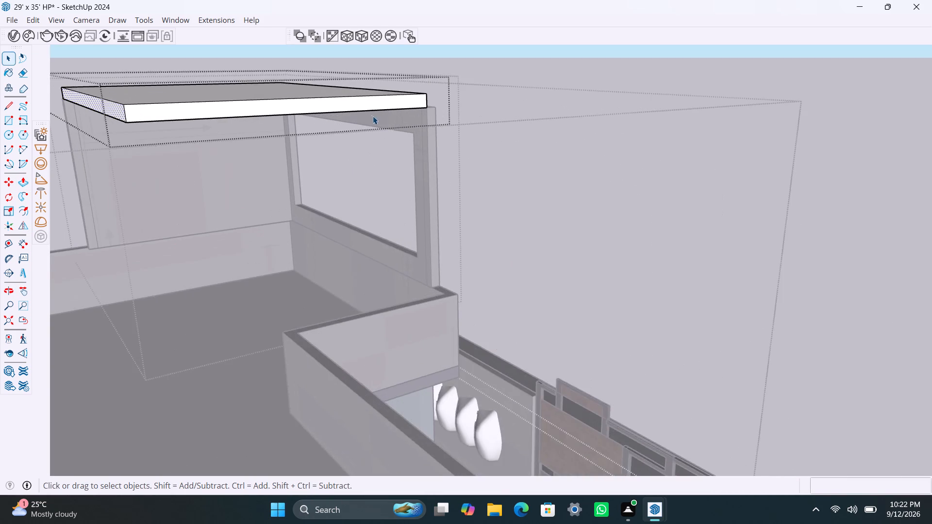
scroll(373, 116, up, 2)
click(368, 101)
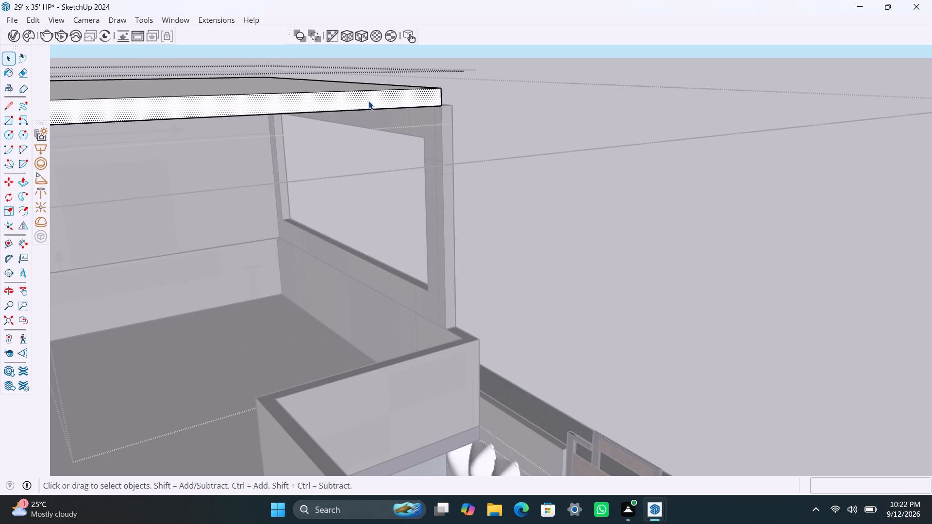
key(p)
drag(369, 101, 377, 108)
click(441, 147)
key(space)
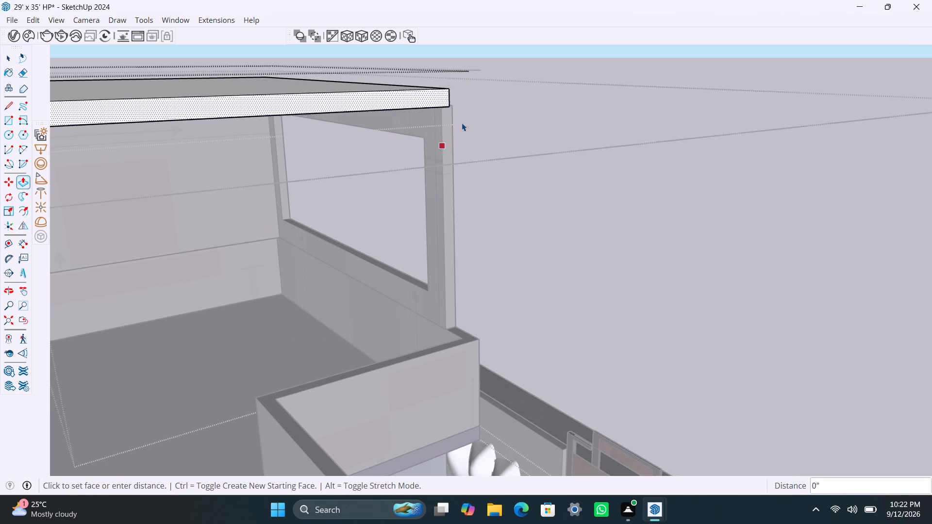
Push the slab's front face and its corner strip 4.5" forward, flush with the frame wall's front, and erase the dividing edge.
scroll(482, 147, down, 3)
middle_drag(526, 148, 262, 203)
scroll(240, 169, up, 5)
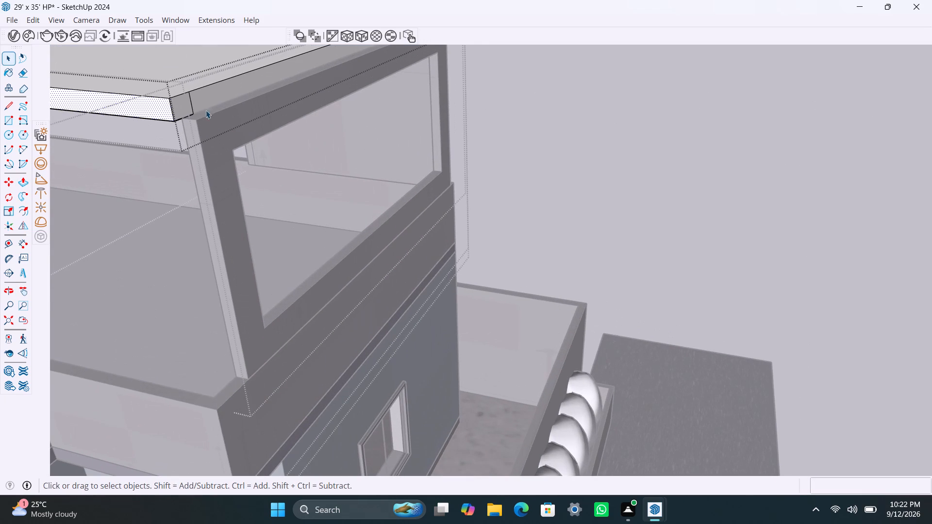
click(206, 103)
key(p)
drag(206, 103, 216, 112)
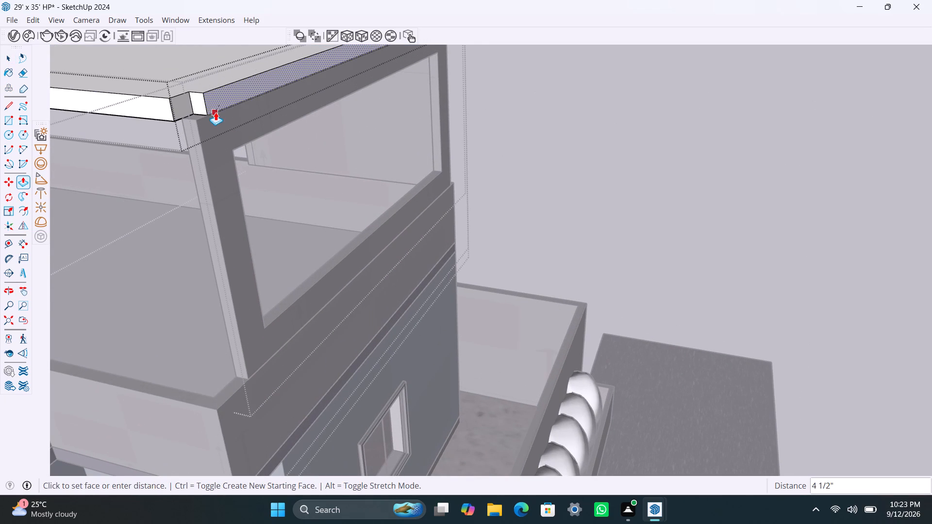
drag(216, 112, 216, 113)
key(space)
click(187, 112)
key(p)
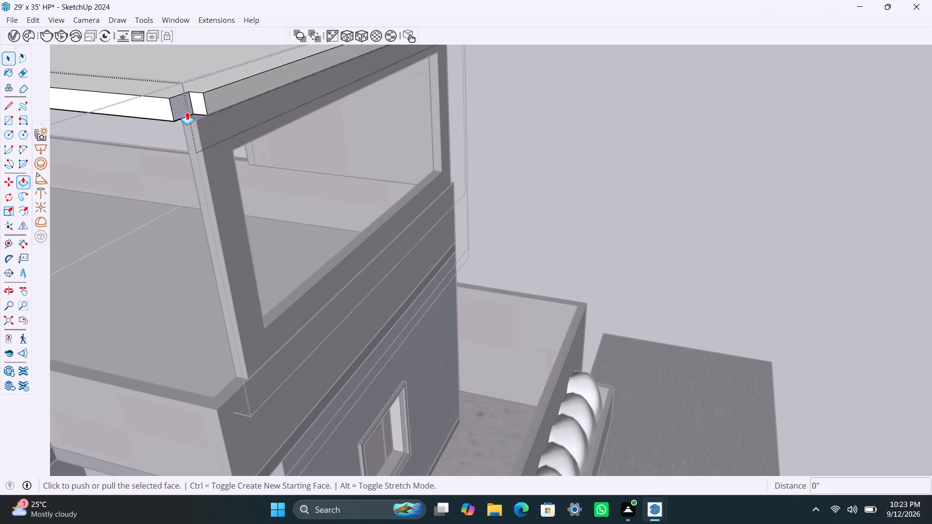
drag(187, 112, 196, 119)
key(space)
click(205, 108)
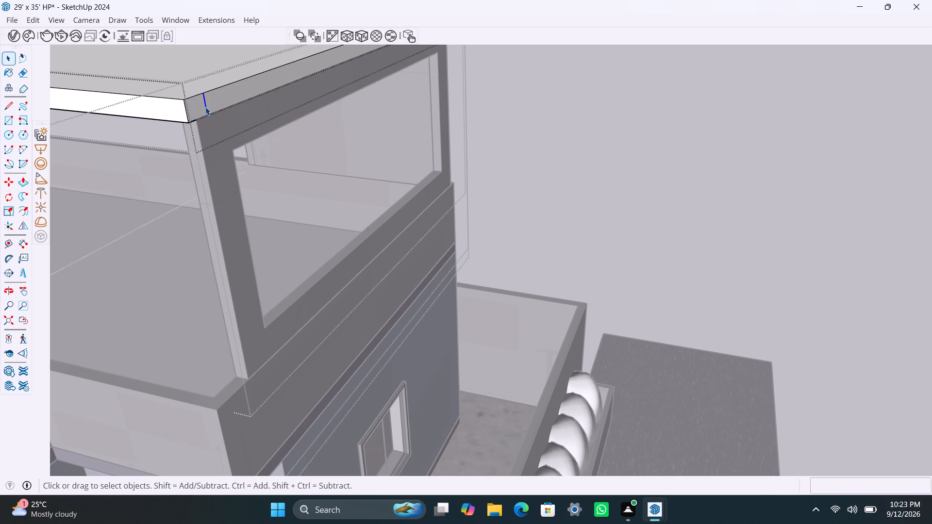
key(Delete)
Push the slab's parapet-side face out to the outer face of the side wall.
scroll(265, 152, down, 8)
drag(453, 113, 460, 109)
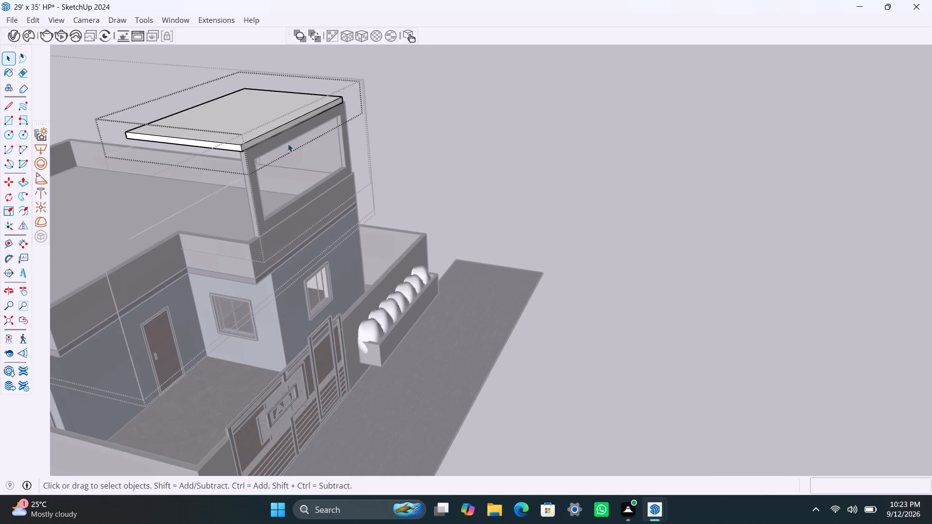
scroll(252, 158, down, 4)
middle_drag(197, 191, 698, 188)
scroll(503, 278, up, 3)
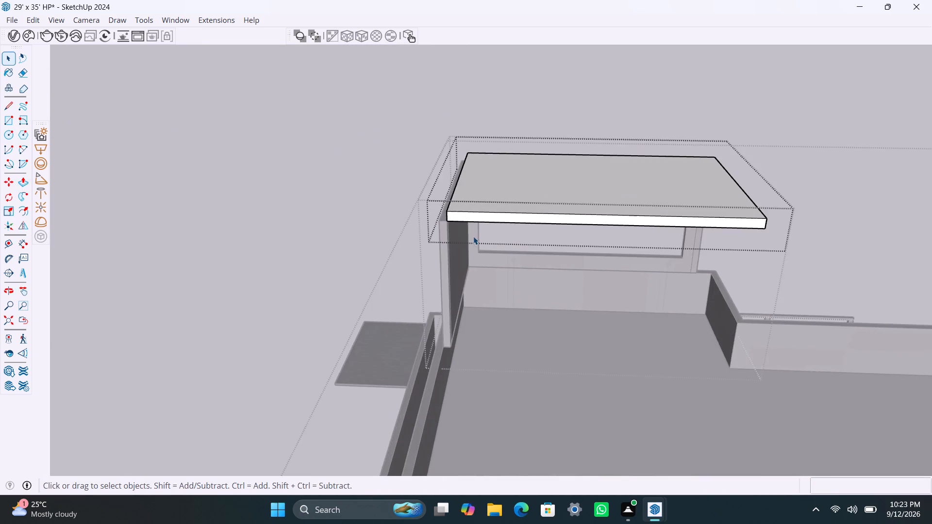
middle_drag(473, 236, 712, 235)
scroll(696, 162, up, 4)
click(706, 175)
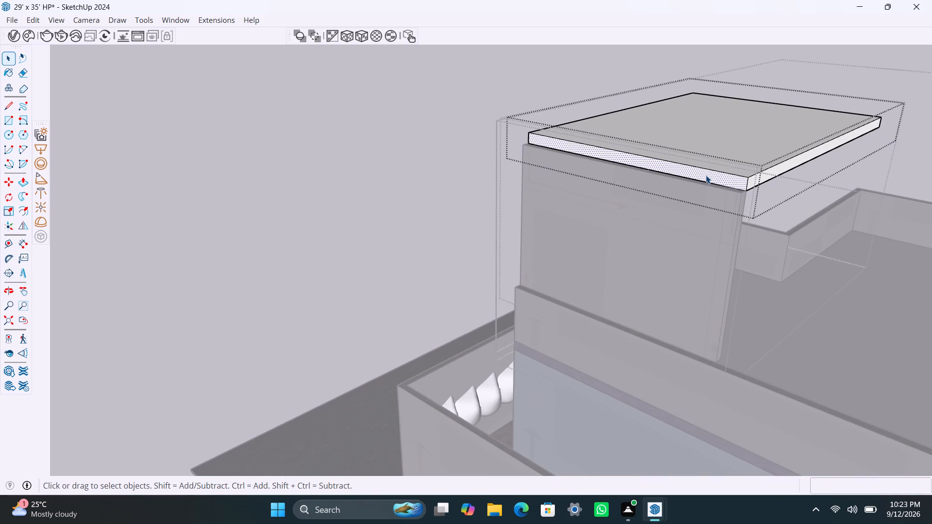
key(p)
drag(706, 175, 711, 194)
click(705, 202)
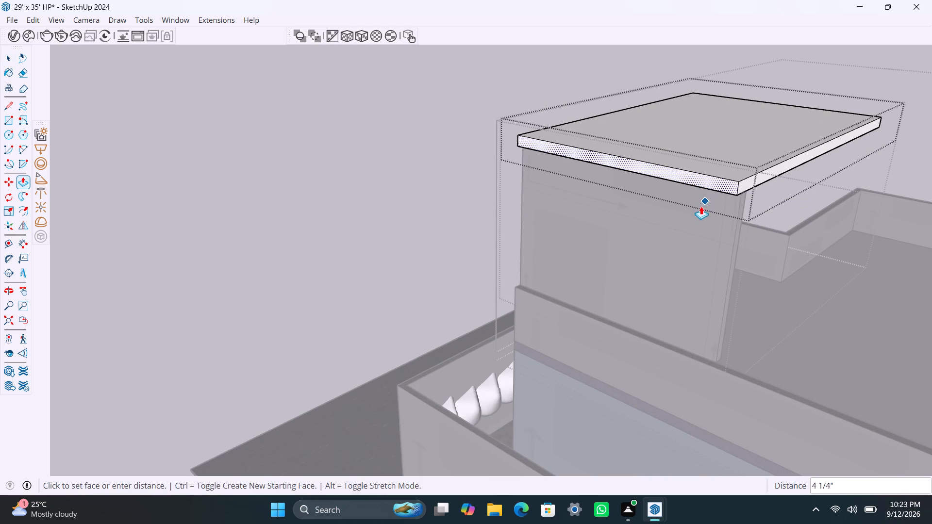
key(space)
click(713, 194)
Close the slab's group and erase the leftover vertical edge near the rear end of the side wall's inner face.
scroll(657, 213, down, 4)
middle_drag(799, 229, 543, 234)
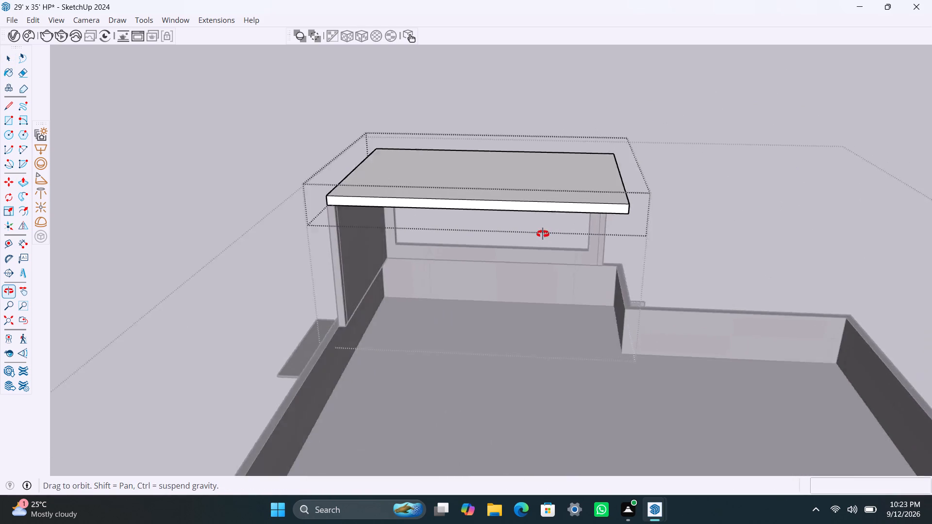
middle_drag(543, 234, 426, 218)
click(549, 161)
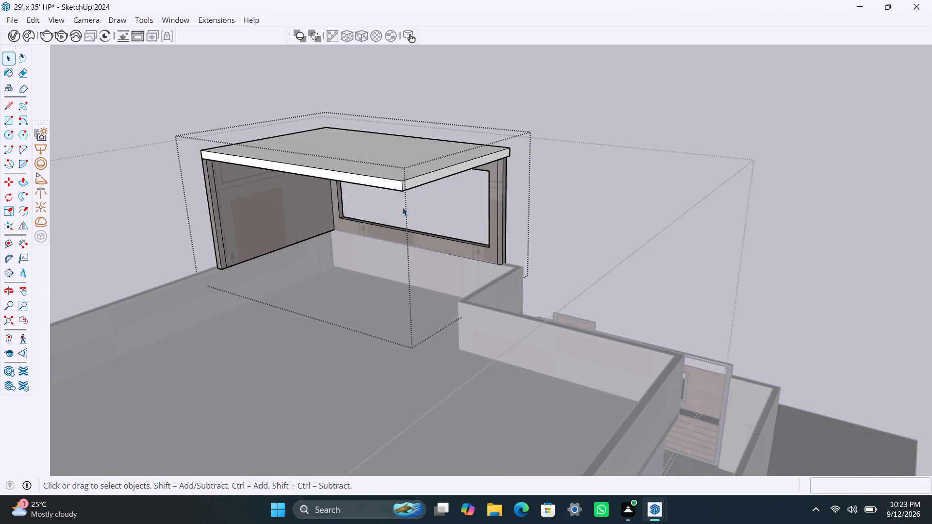
middle_drag(402, 193, 390, 136)
scroll(235, 190, up, 5)
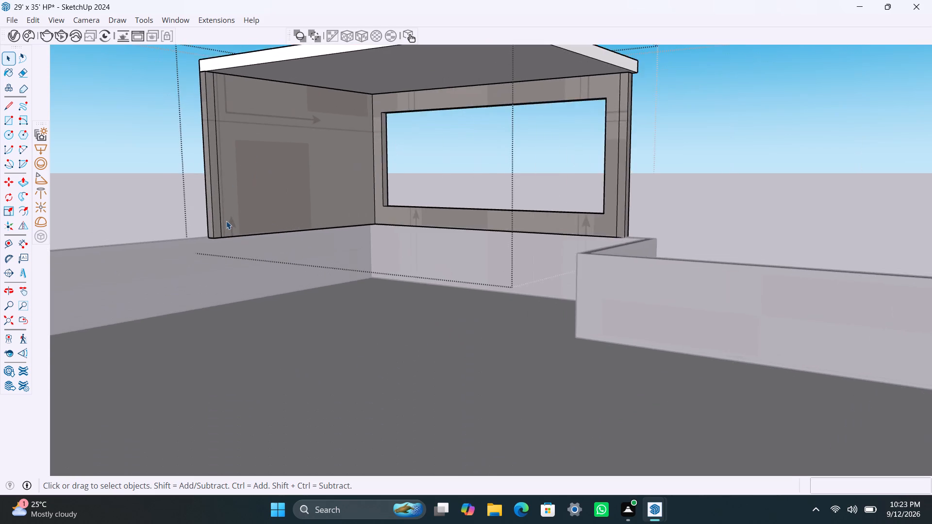
scroll(226, 221, up, 1)
click(217, 207)
key(Delete)
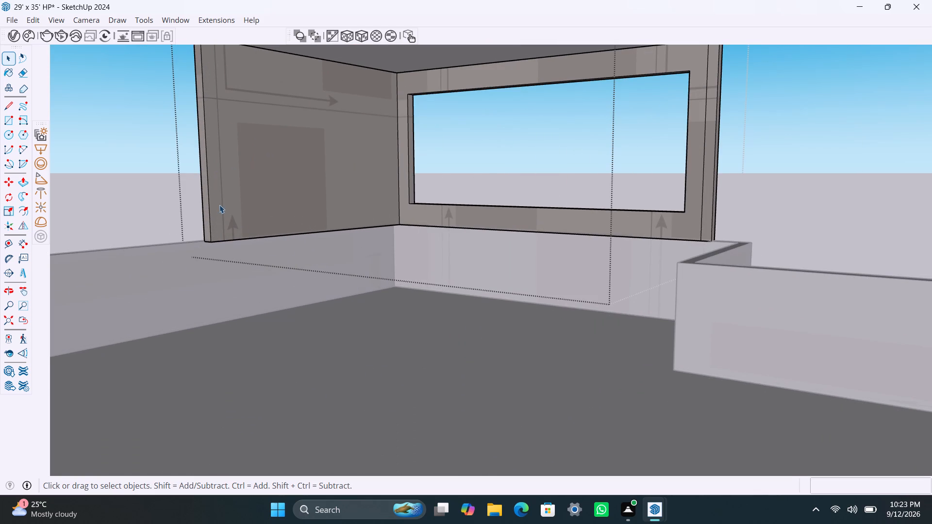
Erase the leftover vertical edge on the frame wall's inner face near its entrance-side end.
scroll(262, 238, down, 3)
scroll(566, 187, down, 1)
scroll(583, 164, up, 4)
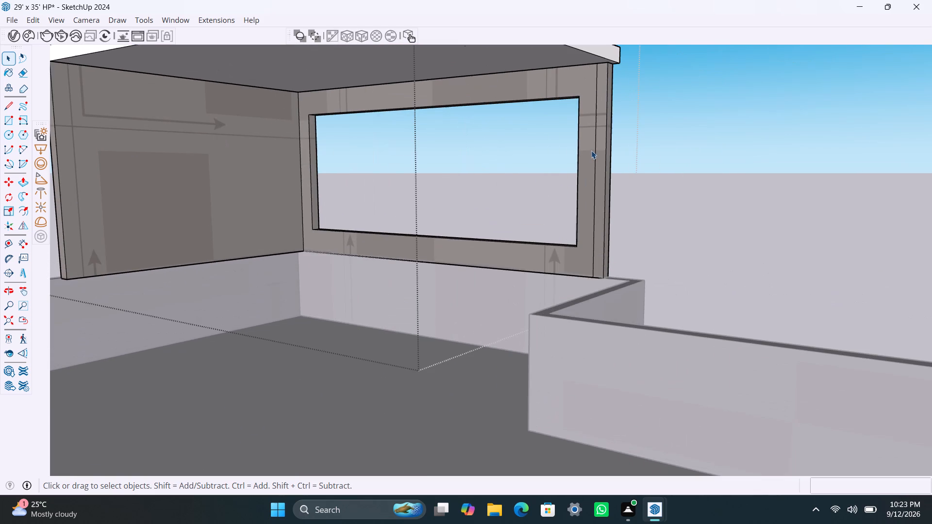
click(596, 143)
scroll(603, 185, up, 1)
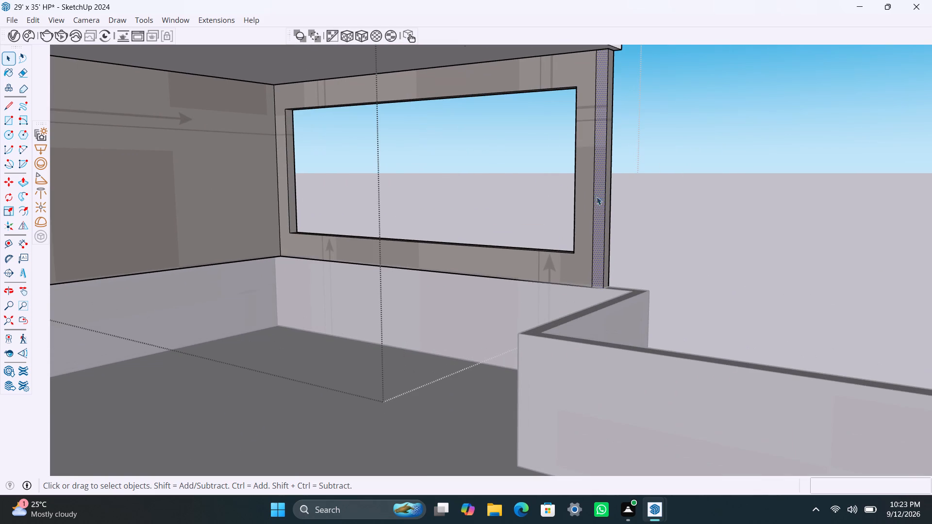
click(594, 209)
key(Delete)
scroll(596, 244, down, 7)
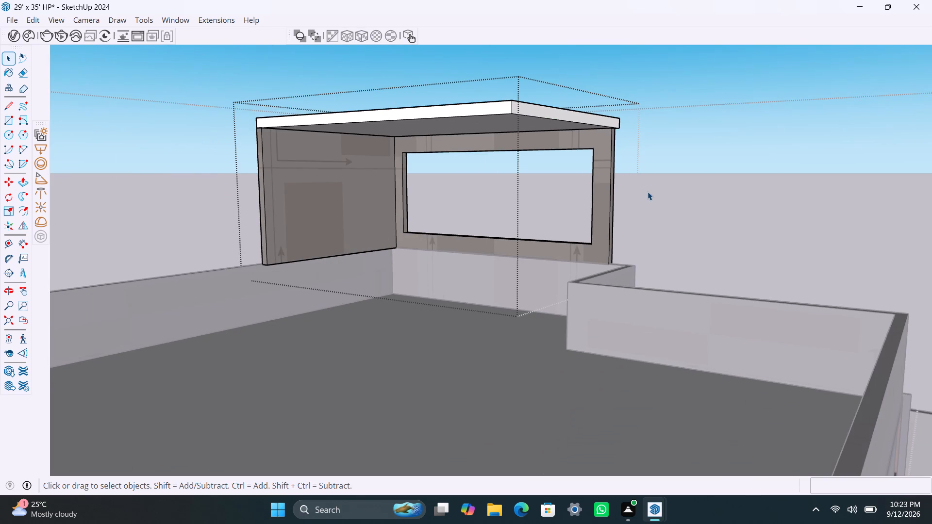
Open the slab's group and push its entrance-side face inward, flush with the end of the frame wall.
click(648, 192)
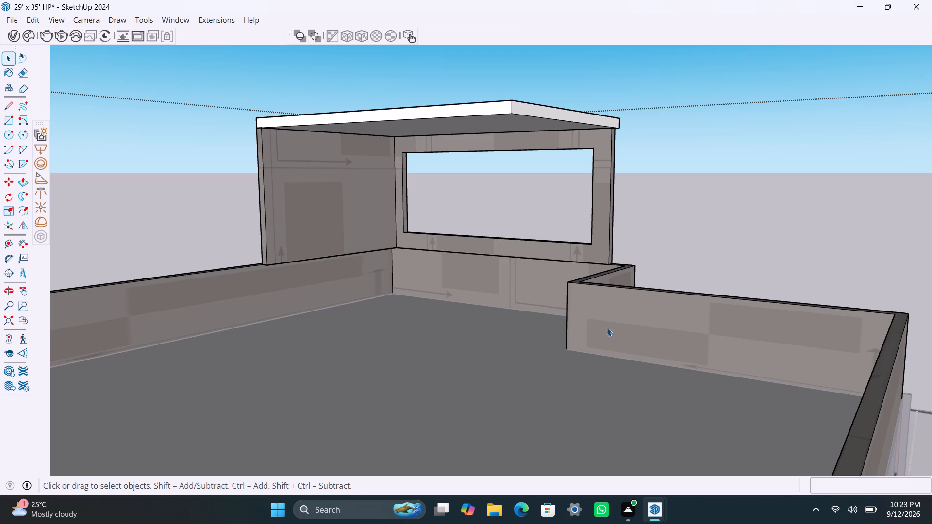
scroll(501, 145, down, 1)
middle_drag(487, 154, 348, 145)
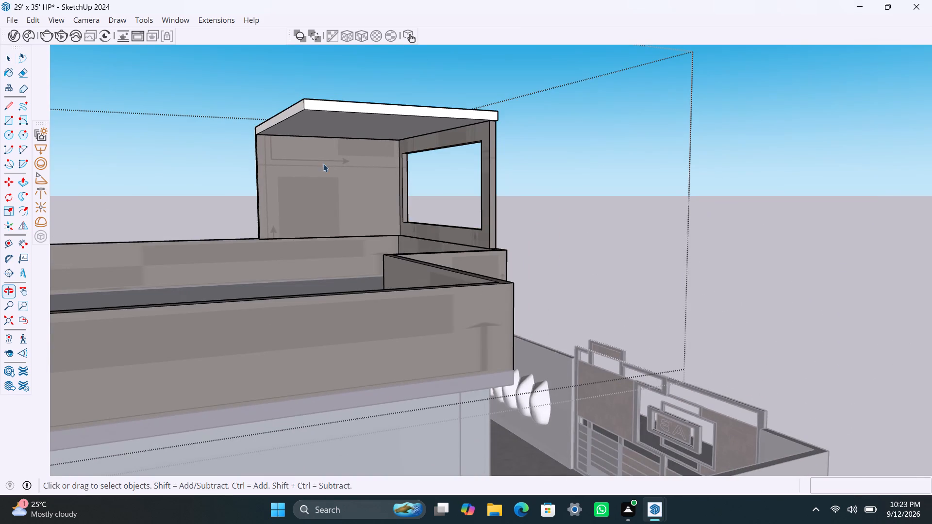
middle_drag(378, 224, 362, 325)
scroll(350, 312, up, 2)
middle_drag(308, 256, 322, 182)
scroll(315, 221, up, 1)
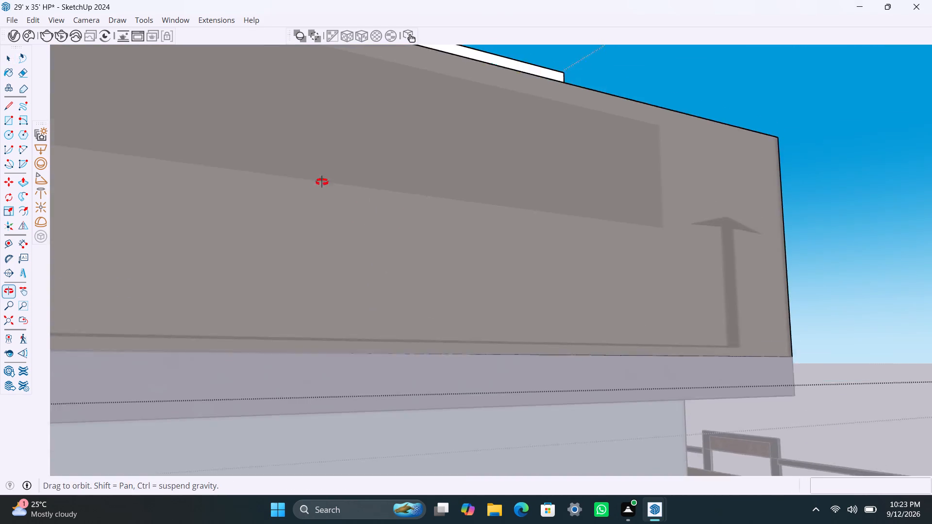
middle_drag(322, 182, 315, 222)
scroll(303, 203, up, 1)
shift+middle_drag(327, 174, 378, 298)
scroll(373, 303, up, 1)
middle_drag(354, 324, 376, 261)
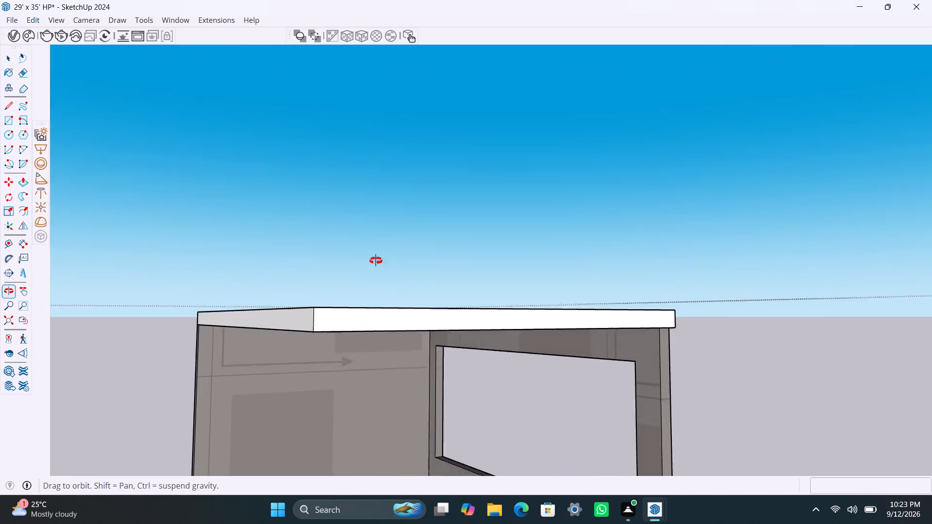
middle_drag(376, 261, 385, 199)
scroll(337, 300, up, 2)
middle_drag(319, 373, 344, 376)
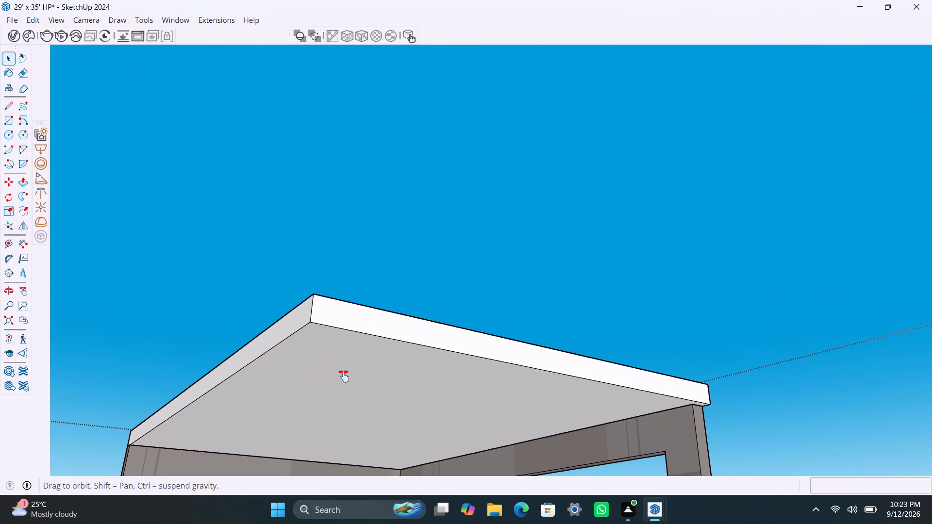
middle_drag(344, 376, 394, 242)
scroll(399, 206, up, 1)
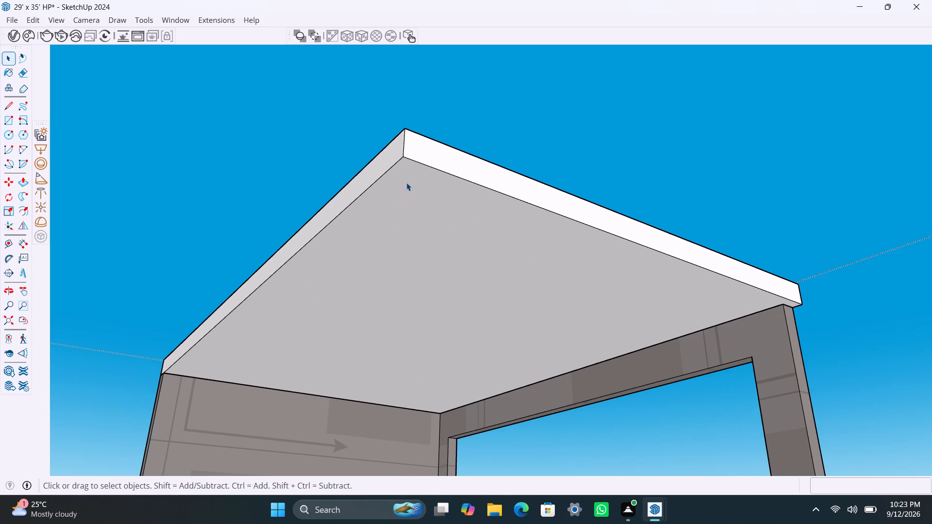
middle_drag(716, 300, 686, 310)
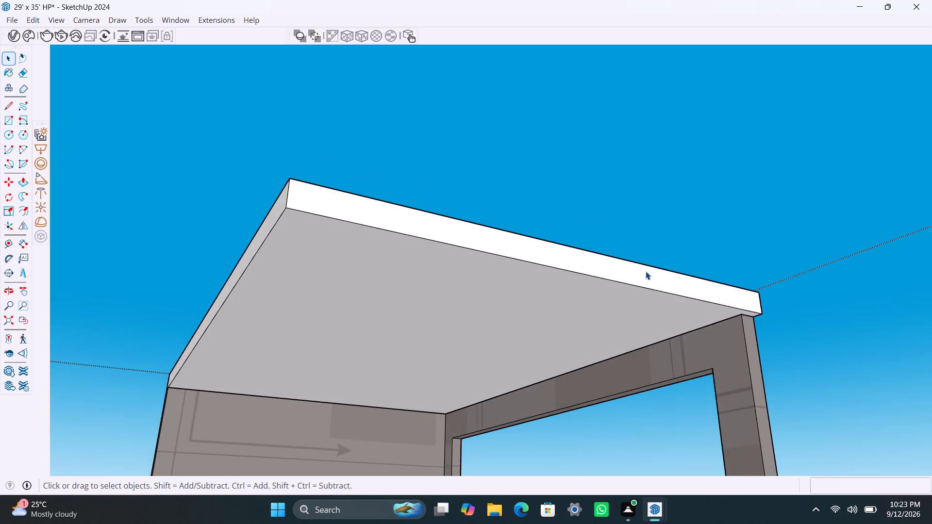
scroll(644, 271, up, 2)
double_click(644, 271)
click(644, 281)
scroll(644, 281, up, 1)
triple_click(644, 281)
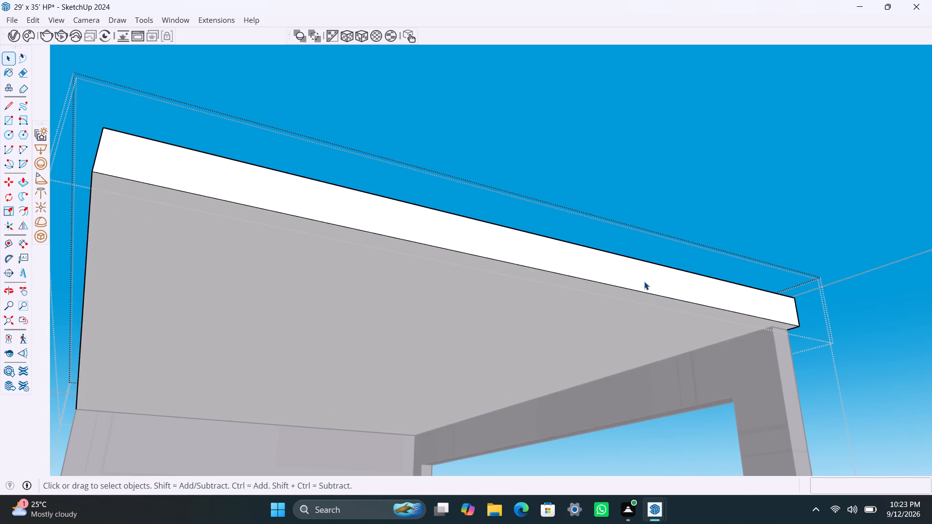
click(644, 281)
key(p)
drag(644, 281, 645, 298)
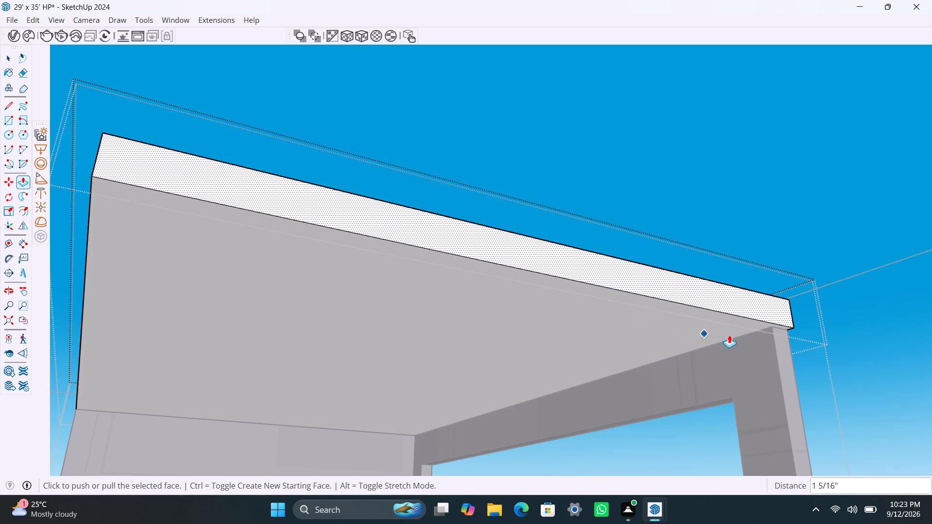
drag(781, 316, 785, 342)
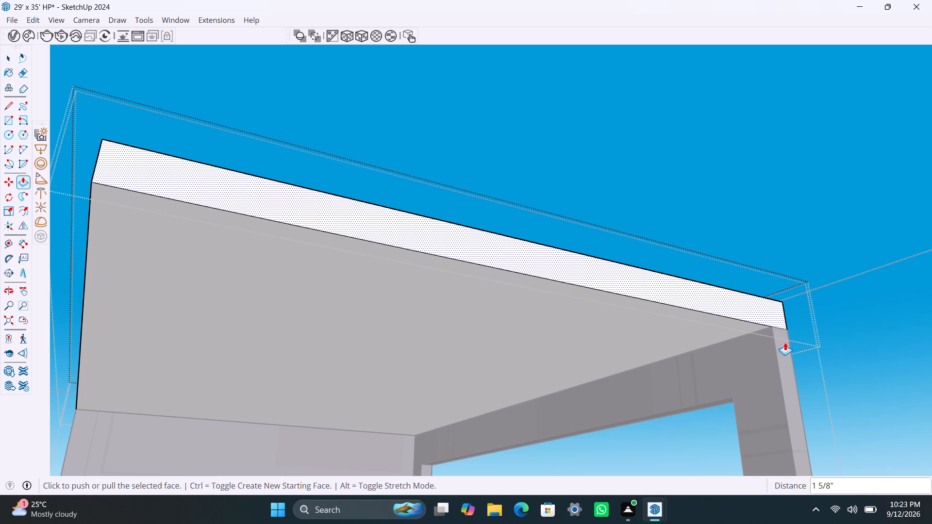
click(785, 342)
key(space)
click(735, 225)
Draw a rectangle 9" by about 4 9/16" on the slab's underside at its unsupported corner, opposite where the two walls meet.
scroll(663, 265, down, 8)
scroll(470, 292, up, 2)
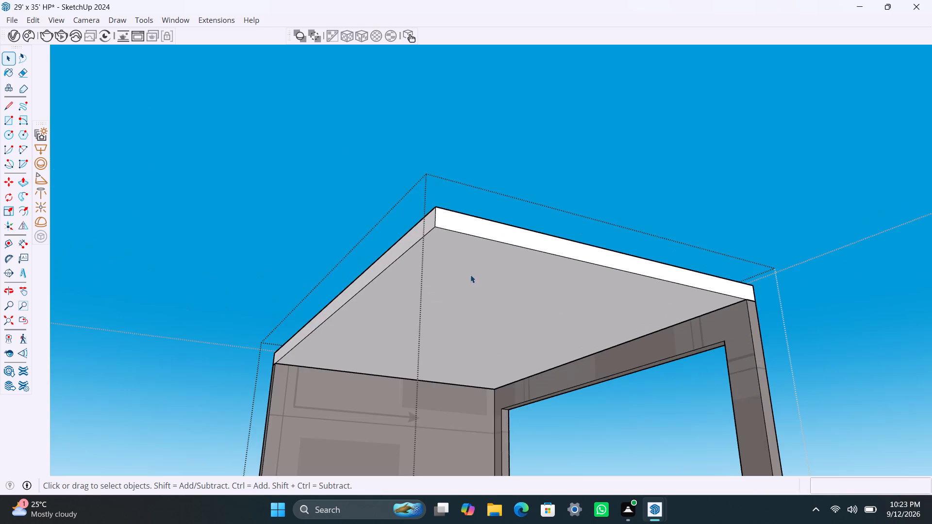
middle_drag(475, 273, 454, 267)
scroll(468, 271, down, 2)
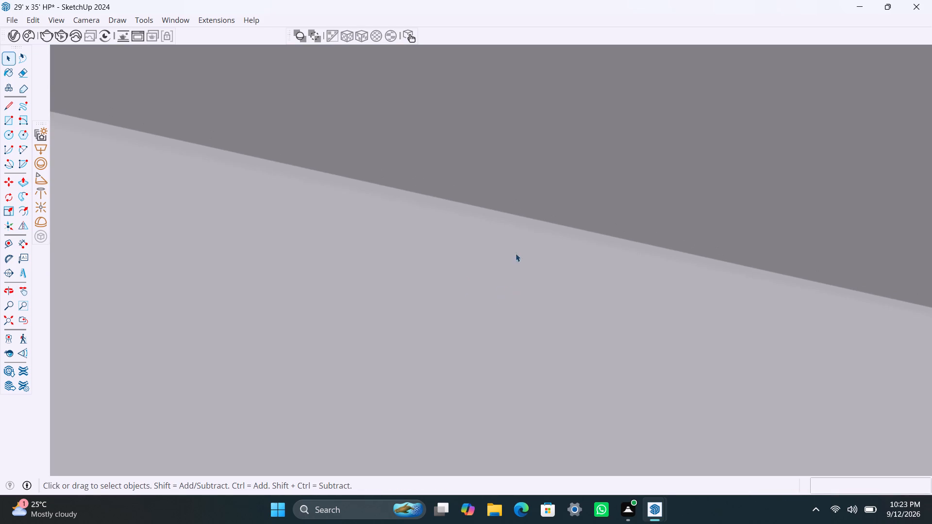
scroll(510, 242, down, 4)
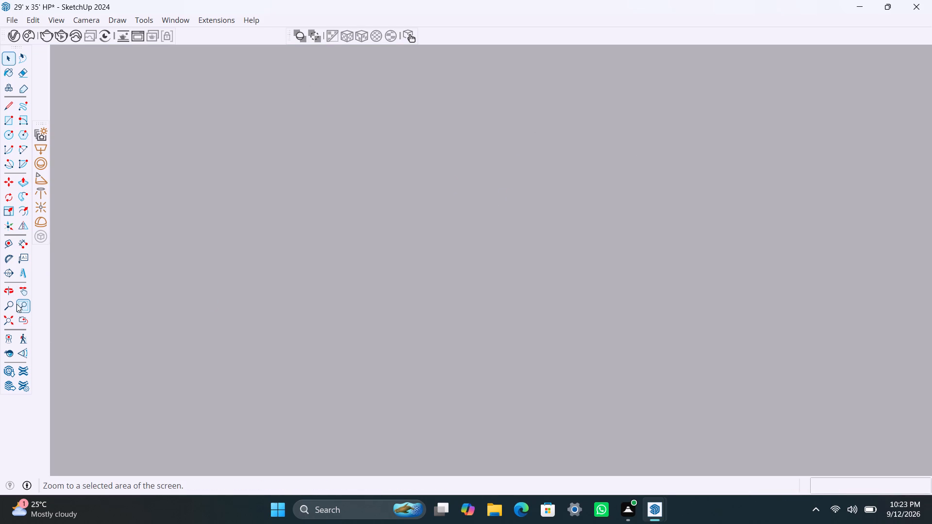
click(14, 316)
middle_drag(456, 140, 419, 322)
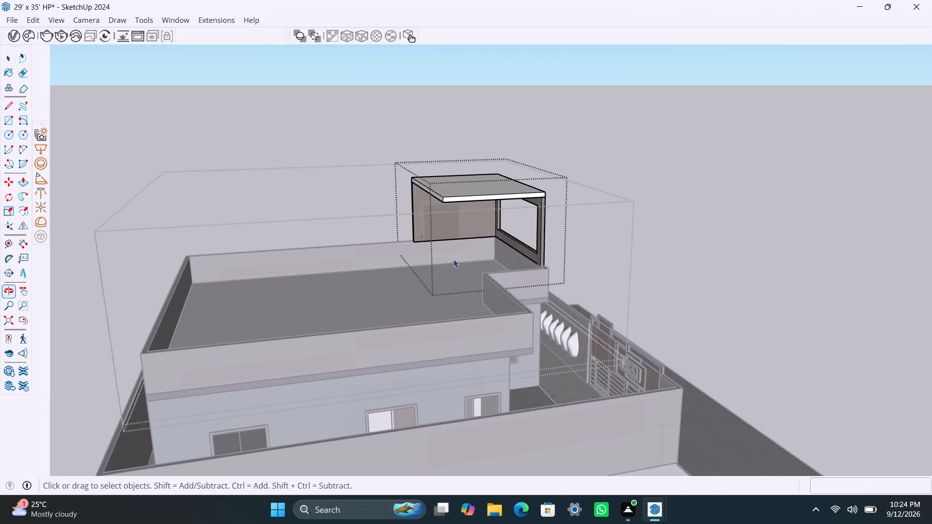
scroll(457, 251, up, 2)
middle_drag(465, 212, 473, 165)
scroll(473, 161, up, 11)
middle_drag(432, 131, 432, 129)
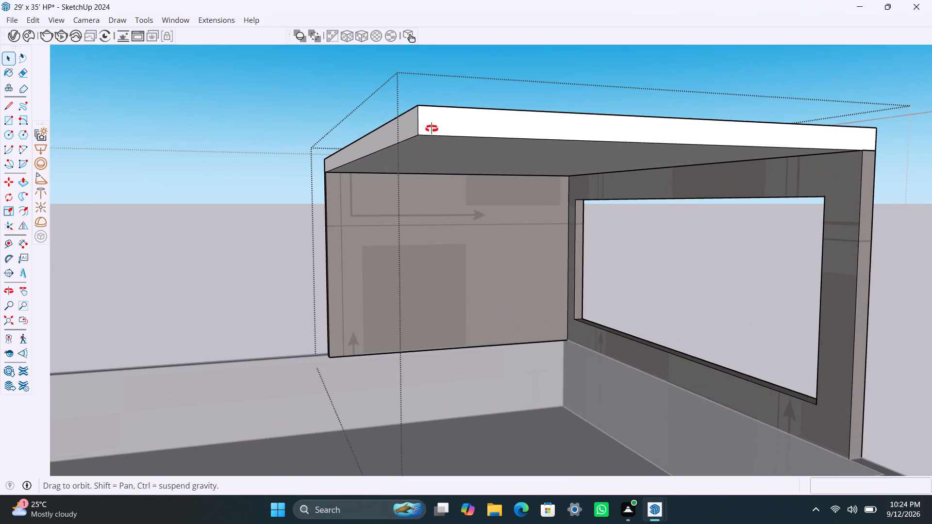
middle_drag(432, 129, 430, 121)
scroll(432, 129, up, 3)
middle_drag(451, 150, 433, 68)
scroll(451, 150, up, 1)
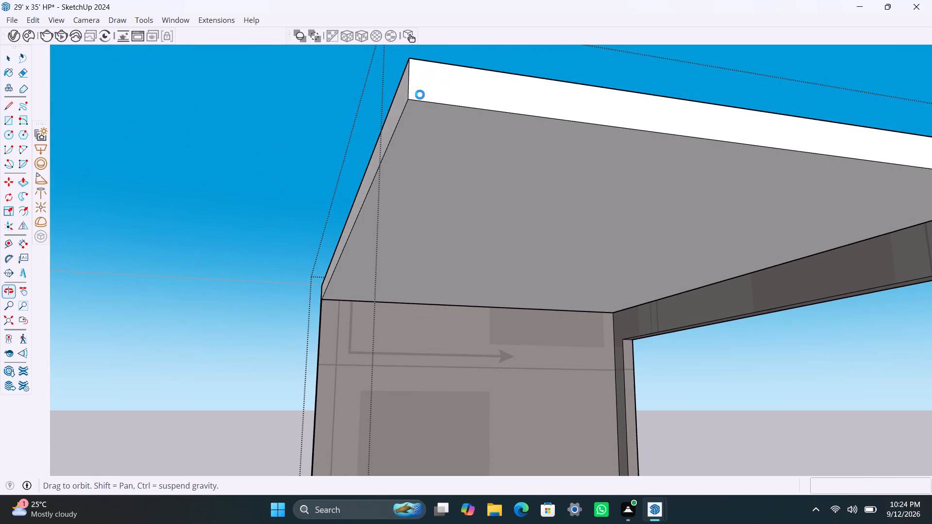
scroll(420, 95, up, 7)
scroll(420, 114, down, 2)
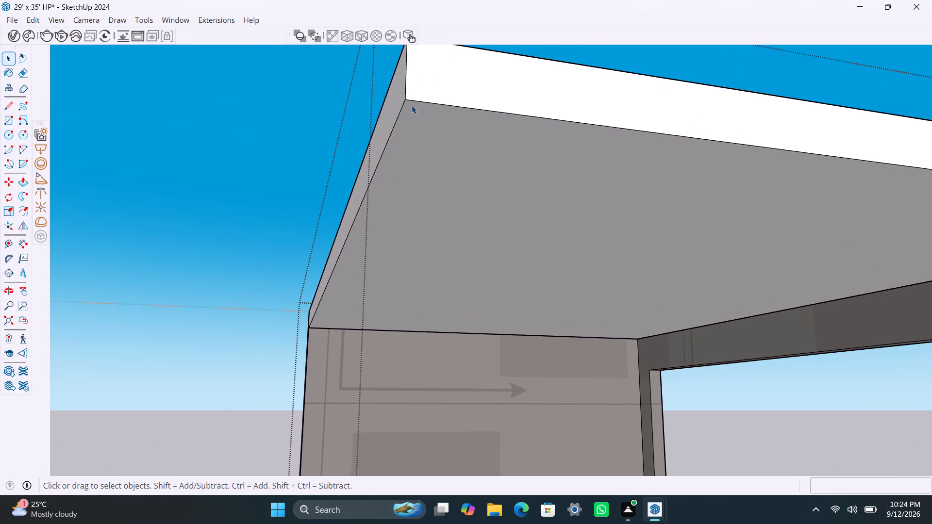
scroll(412, 123, down, 2)
scroll(419, 126, up, 1)
key(r)
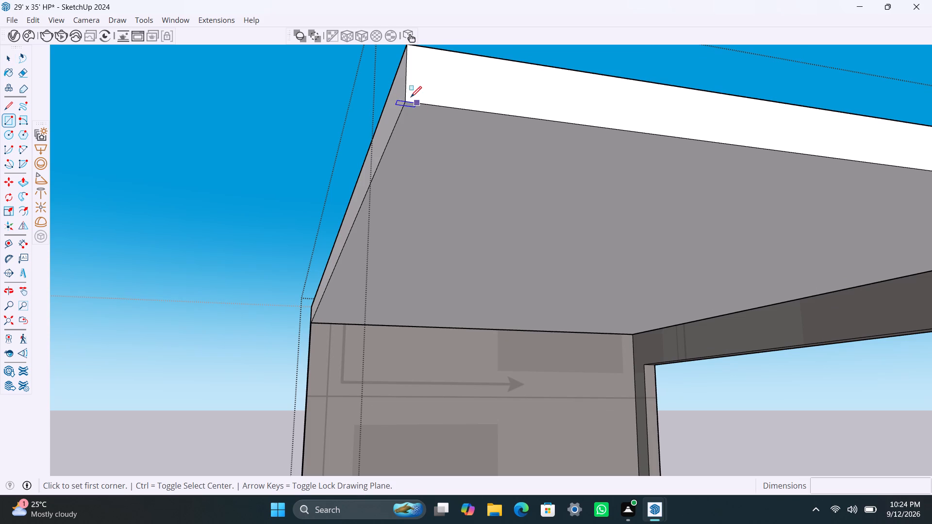
drag(405, 101, 409, 113)
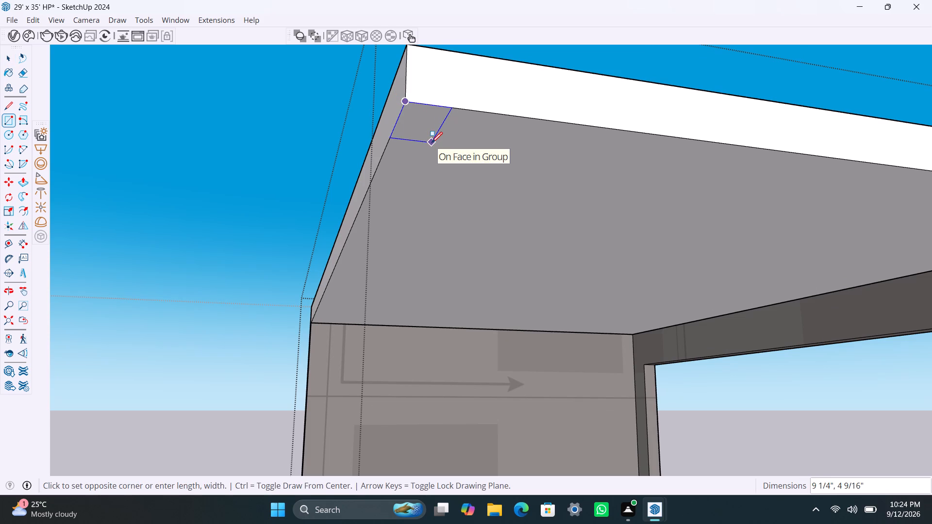
key(9)
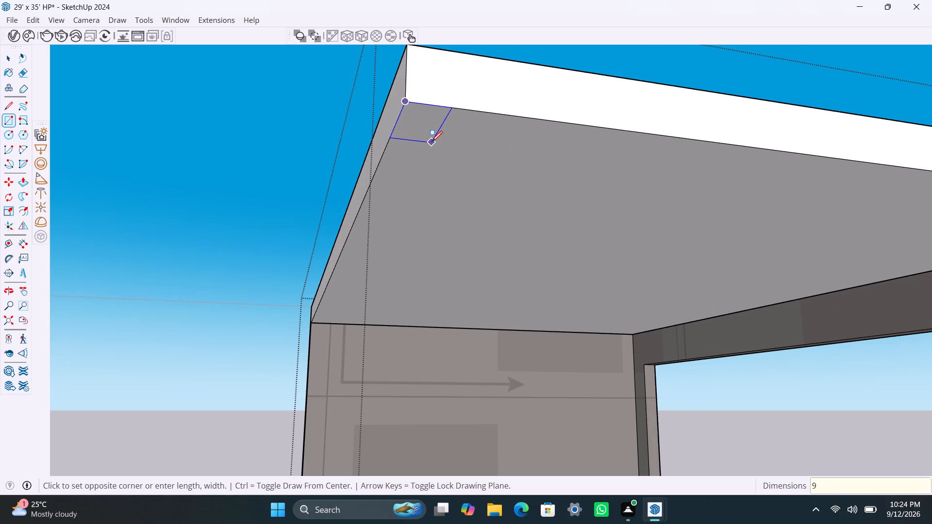
key(apostrophe)
key(BackSpace)
key(shift+quotedbl)
key(Return)
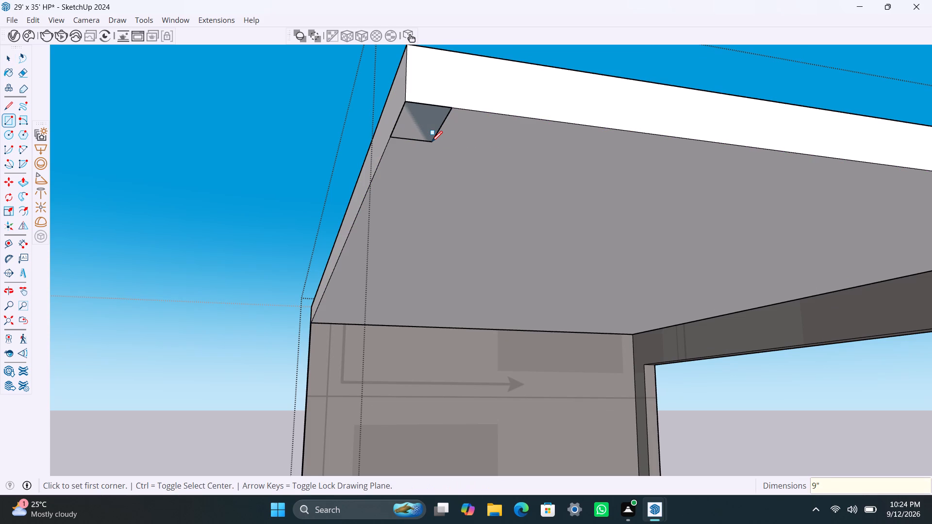
key(space)
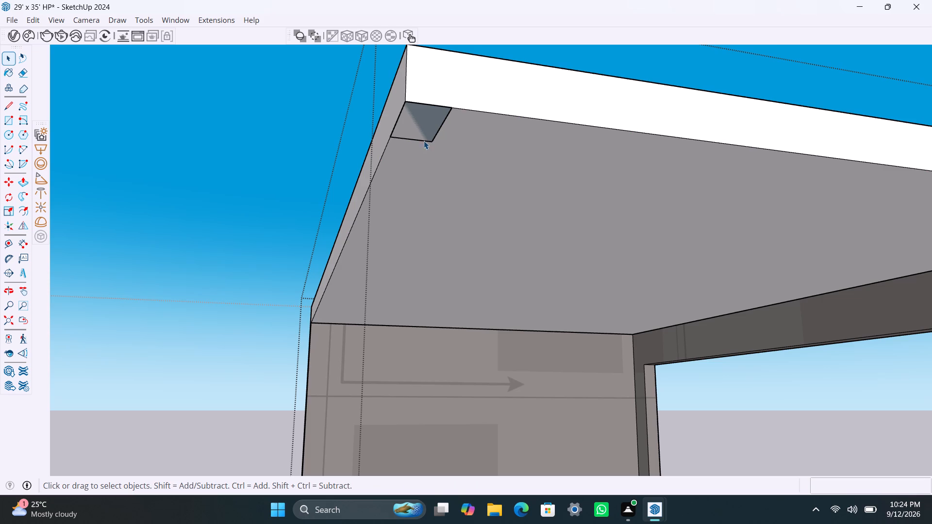
Push/Pull the corner rectangle down to the roof floor to form a post under the slab.
double_click(428, 120)
key(p)
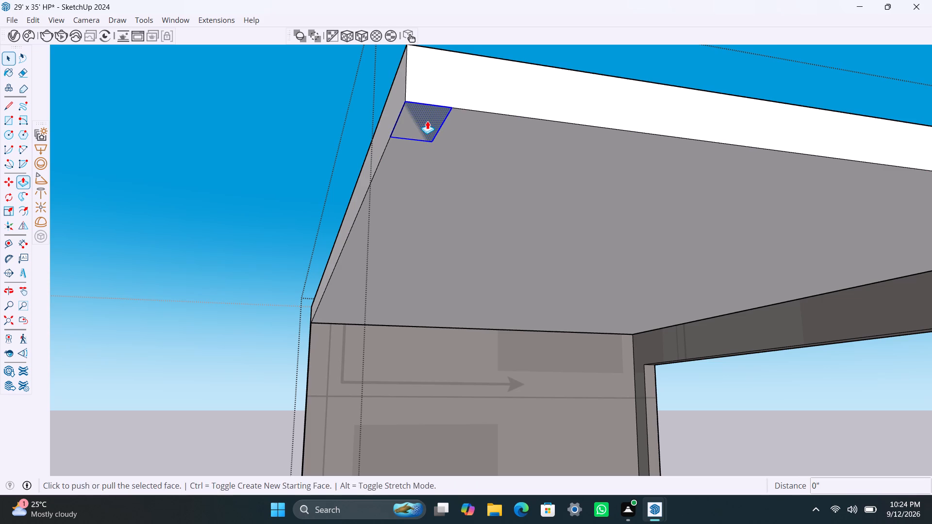
drag(427, 121, 417, 398)
scroll(417, 398, down, 6)
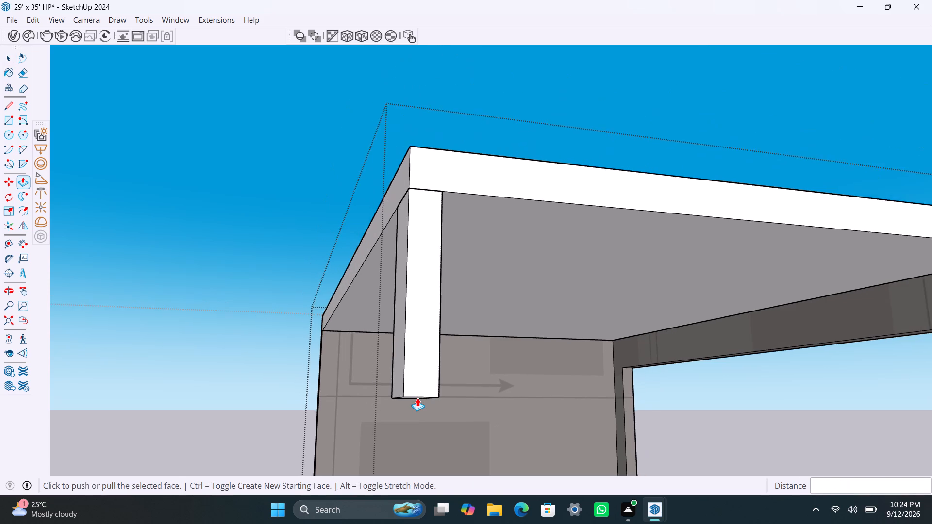
scroll(417, 398, down, 4)
shift+middle_drag(423, 393, 446, 195)
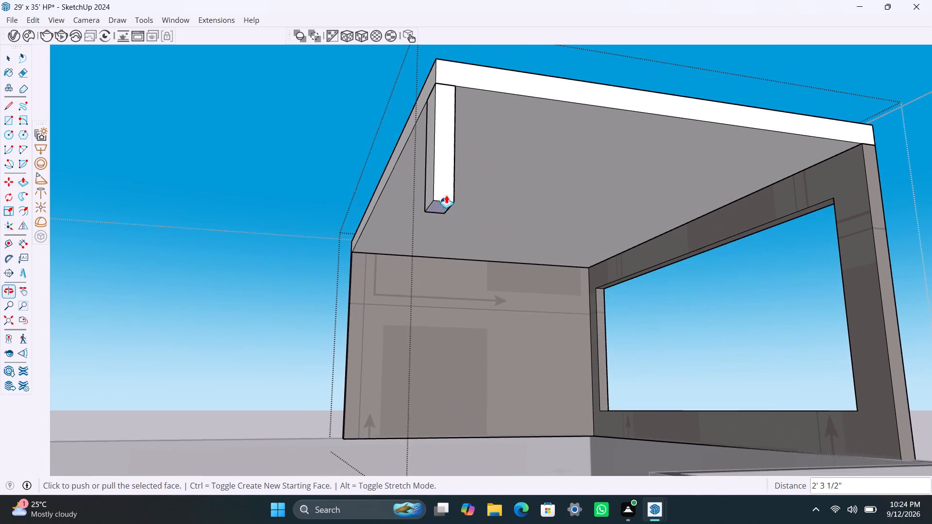
drag(444, 195, 386, 469)
scroll(399, 449, down, 4)
shift+middle_drag(411, 442, 429, 332)
middle_drag(429, 329, 405, 433)
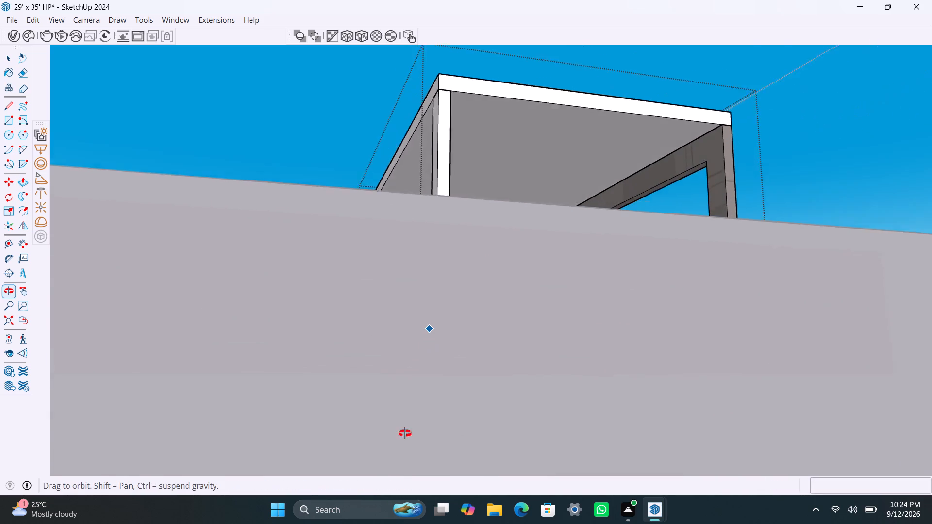
middle_drag(405, 433, 396, 484)
shift+middle_drag(480, 144, 434, 322)
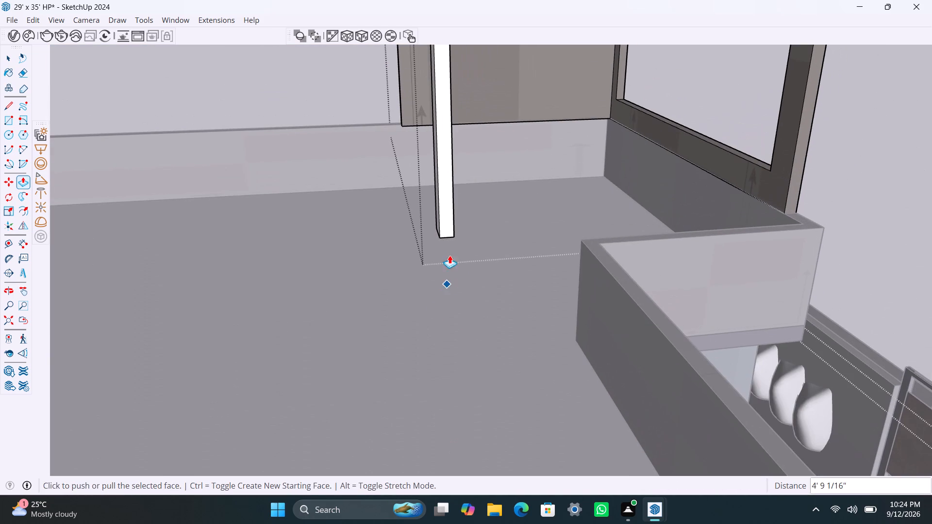
drag(447, 236, 448, 330)
click(448, 339)
key(space)
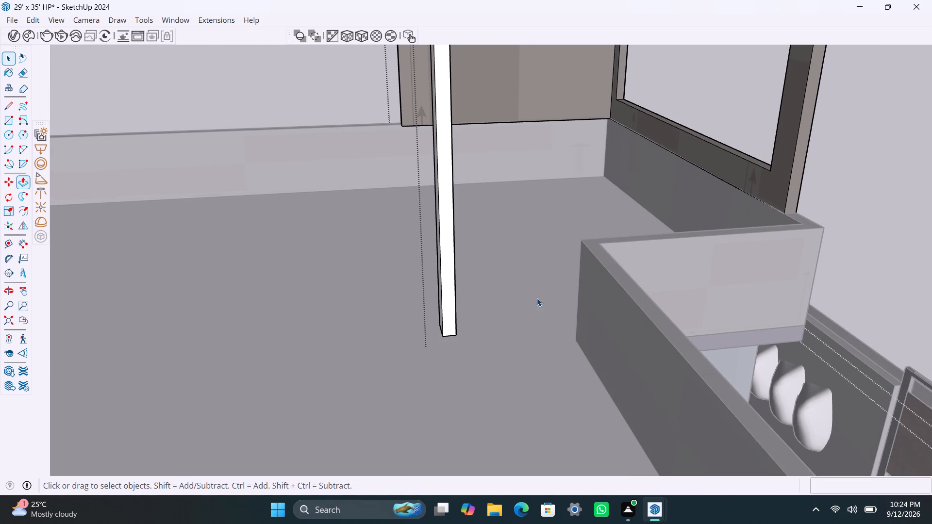
click(529, 290)
Close the nested groups to return to the whole house model.
scroll(468, 222, down, 10)
double_click(734, 149)
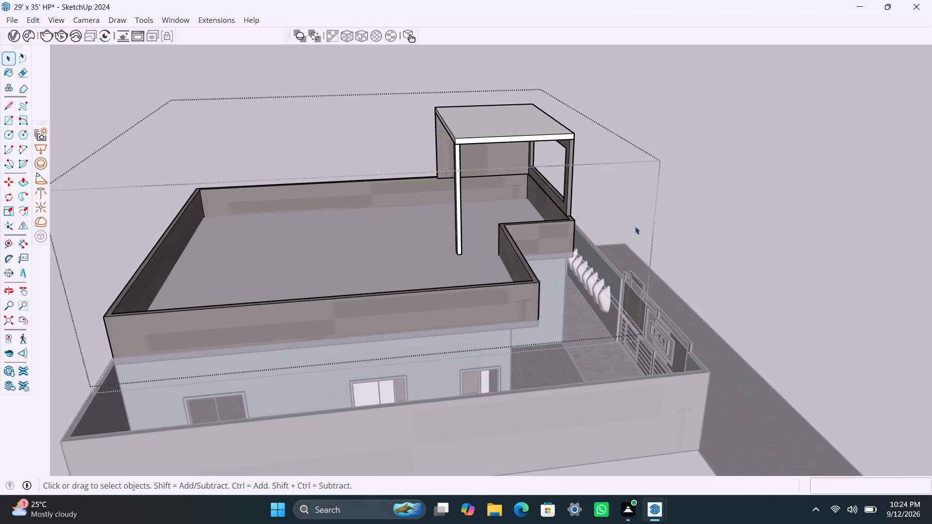
scroll(635, 209, down, 3)
middle_drag(549, 213, 56, 211)
scroll(441, 202, up, 2)
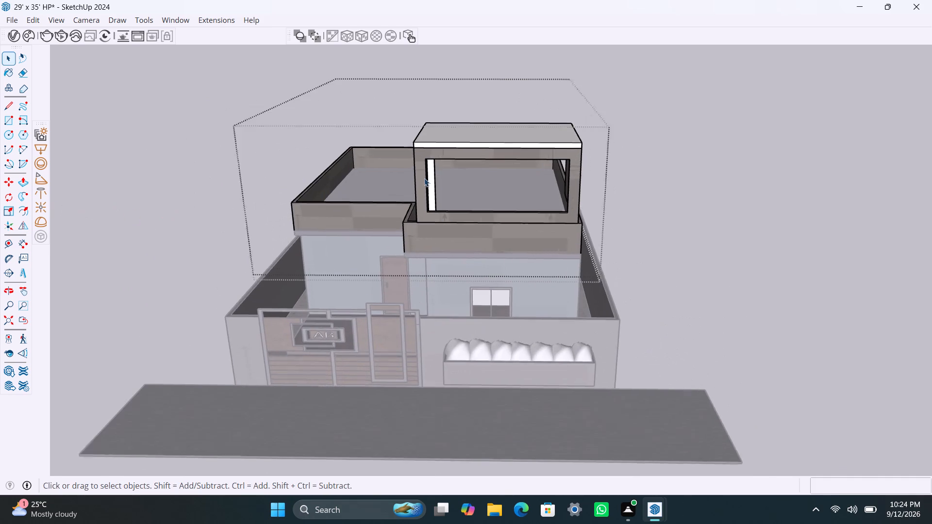
click(632, 223)
scroll(506, 162, down, 3)
middle_drag(502, 184, 502, 180)
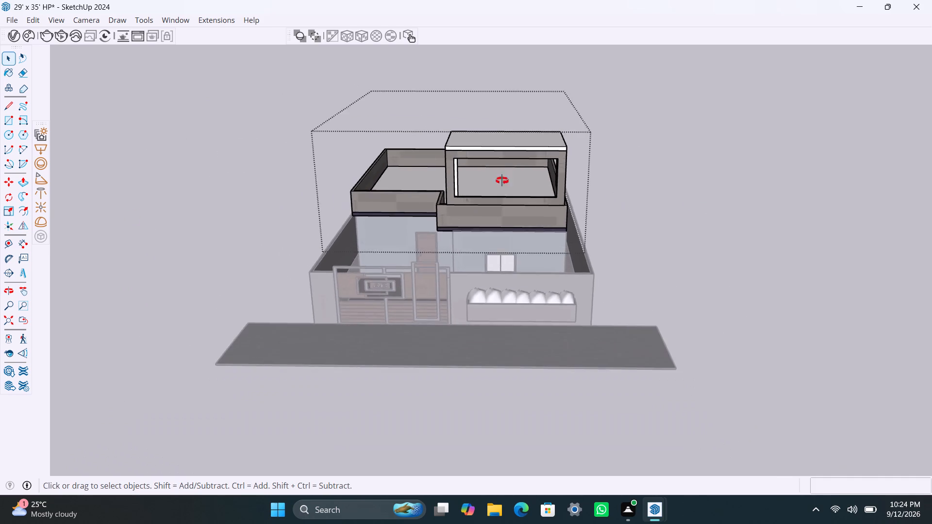
middle_drag(502, 180, 499, 119)
drag(691, 187, 697, 182)
click(696, 182)
triple_click(700, 175)
Examine the framed rooftop structure and its new post from the front and the entrance side.
scroll(525, 200, down, 2)
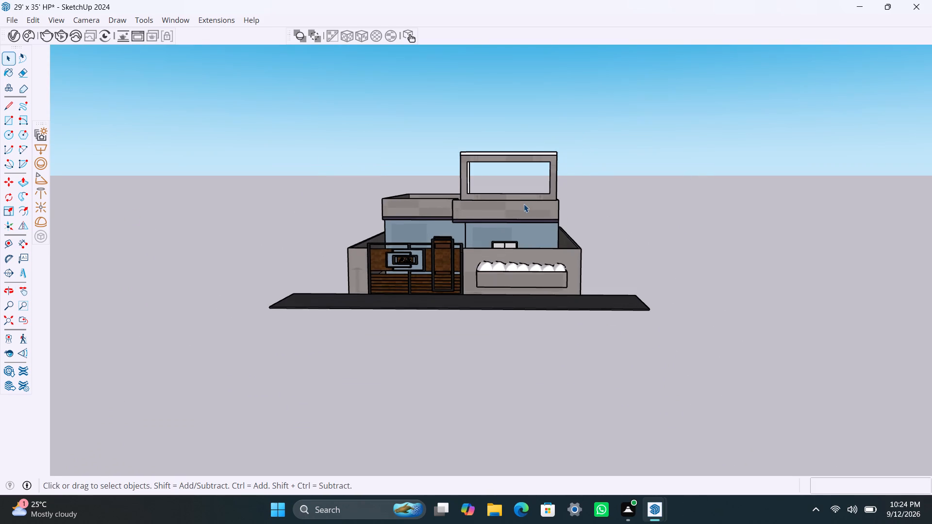
middle_drag(524, 204, 553, 314)
scroll(555, 292, up, 5)
middle_drag(558, 303, 560, 267)
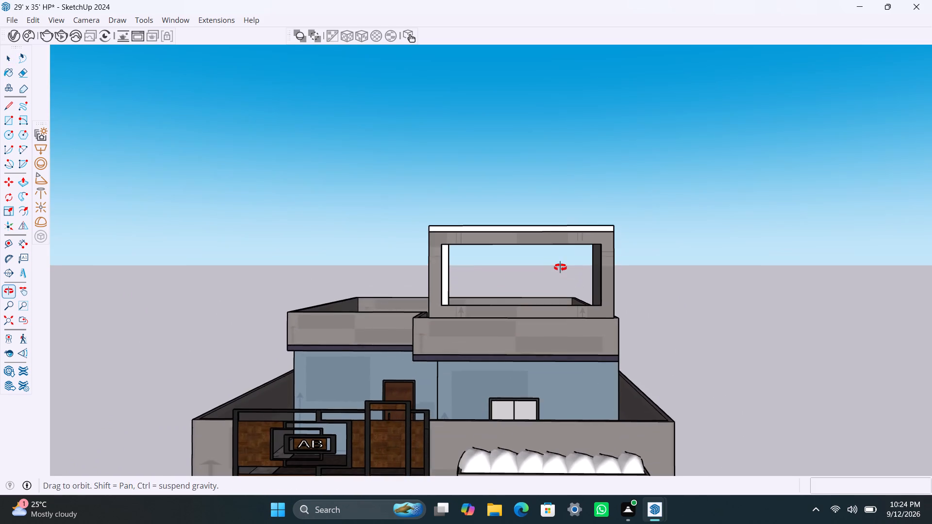
middle_drag(560, 267, 554, 266)
scroll(475, 267, up, 3)
middle_drag(506, 251, 496, 253)
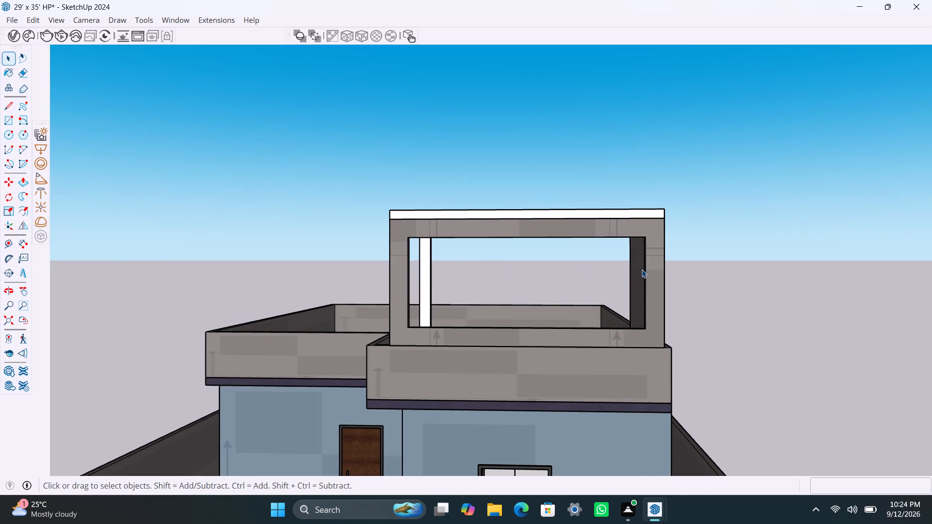
middle_drag(467, 302, 711, 306)
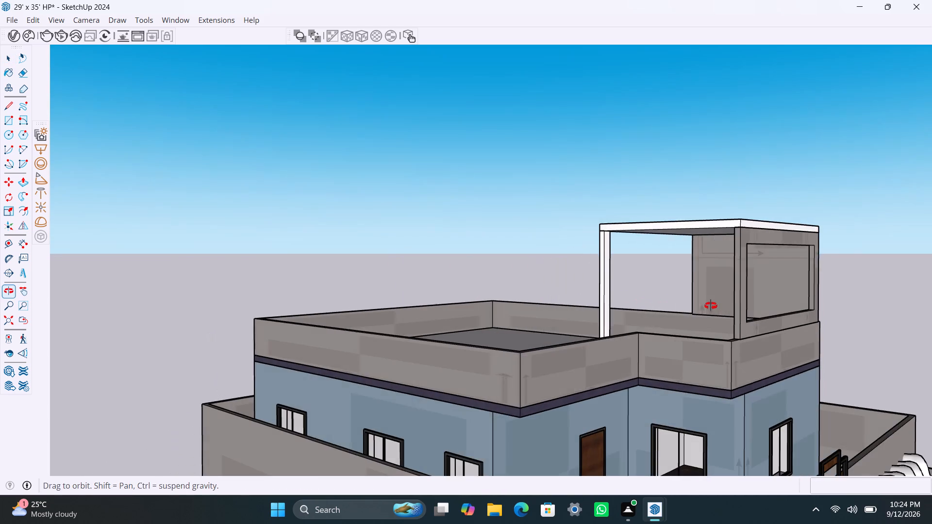
Examine the rooftop frame, slab and corner post from above and from the front.
middle_drag(711, 306, 712, 307)
scroll(632, 285, up, 4)
middle_drag(652, 326, 486, 361)
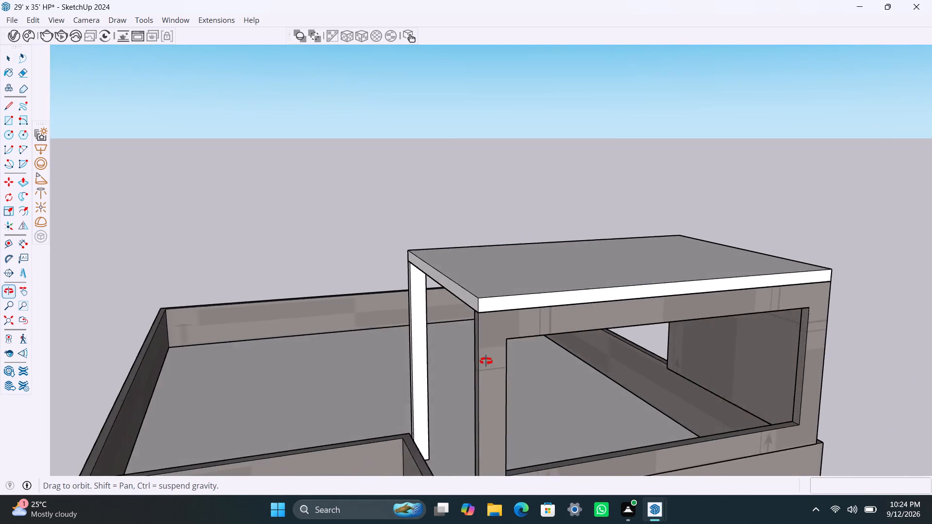
middle_drag(486, 361, 436, 347)
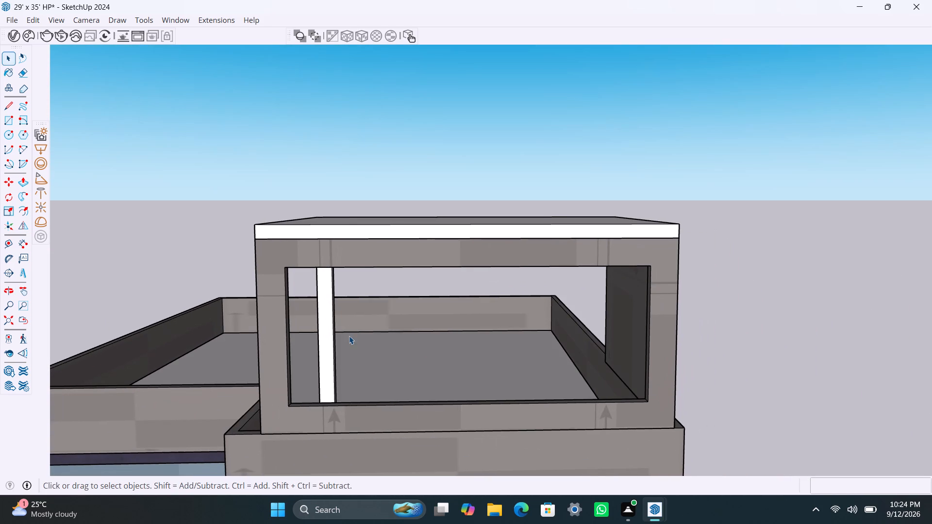
scroll(341, 307, up, 1)
middle_drag(388, 329, 396, 314)
scroll(427, 258, down, 2)
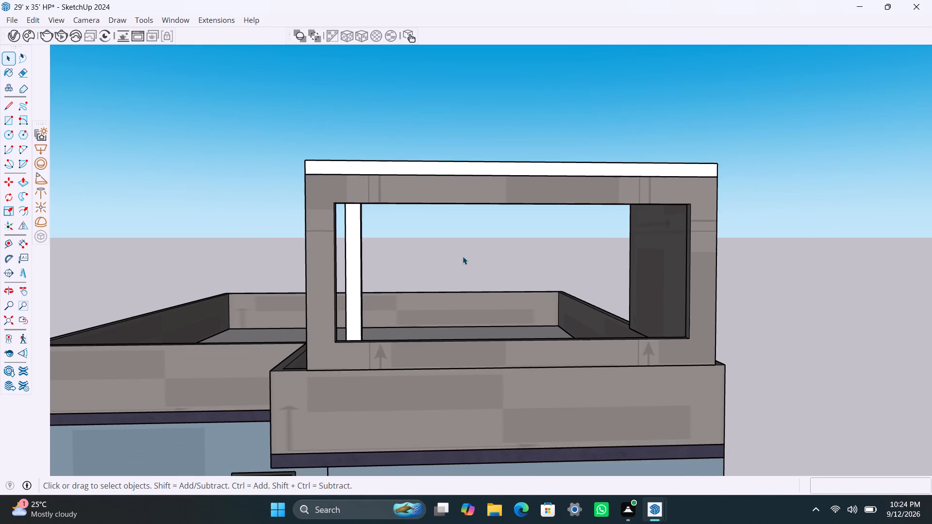
scroll(468, 277, down, 3)
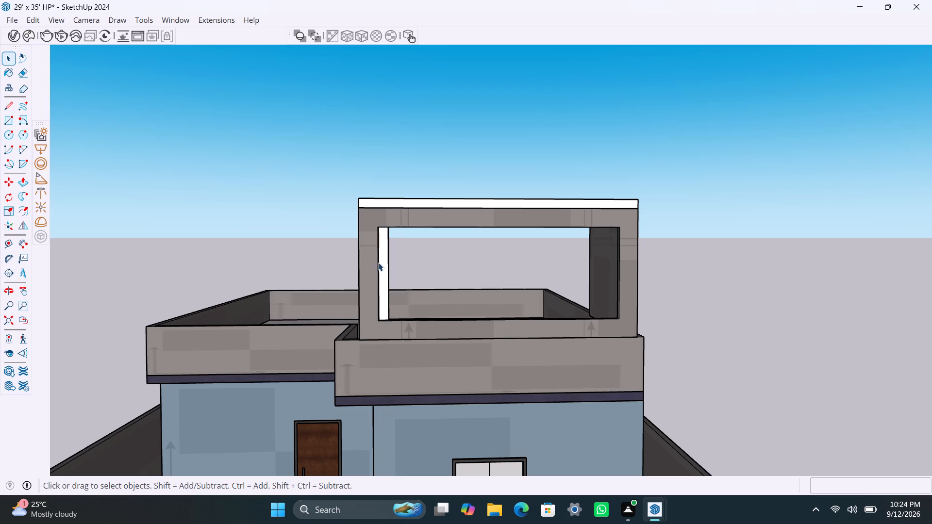
Apply the V-Ray material Wall Paint Poised Taupe Semigloss 300cm to the white corner post under the rooftop slab.
click(380, 257)
triple_click(387, 260)
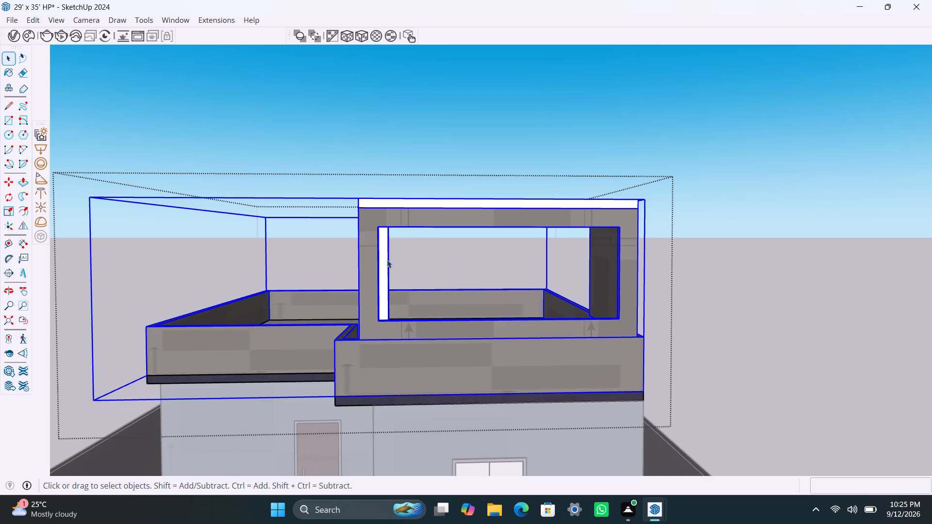
double_click(387, 260)
click(388, 253)
triple_click(387, 250)
triple_click(388, 246)
scroll(387, 246, up, 2)
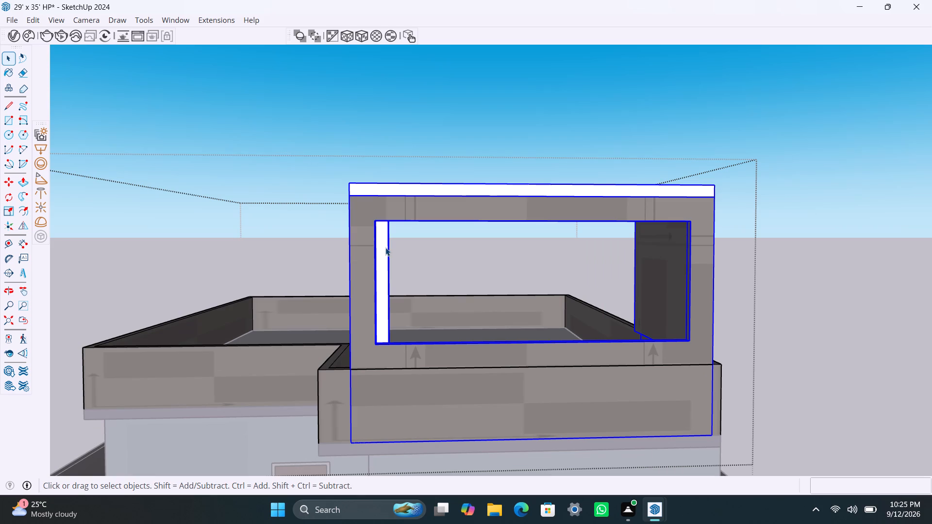
click(385, 247)
double_click(385, 247)
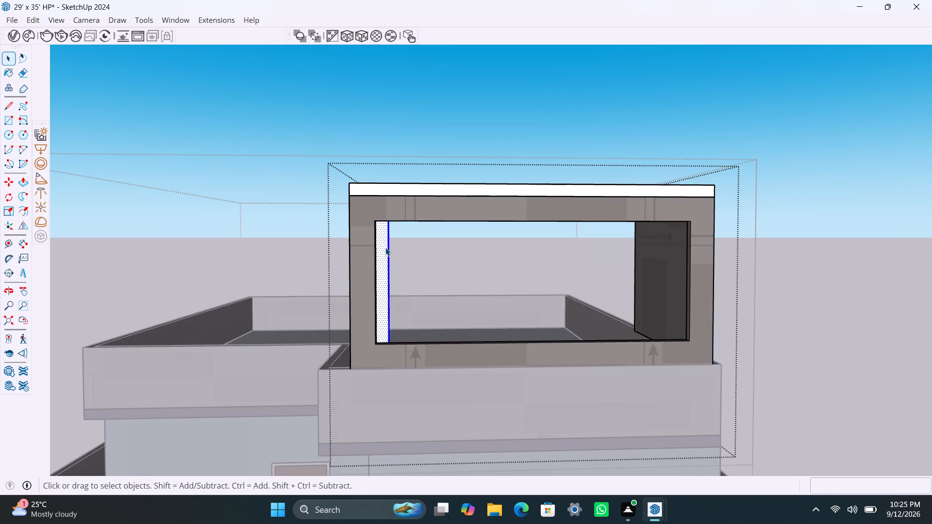
click(9, 37)
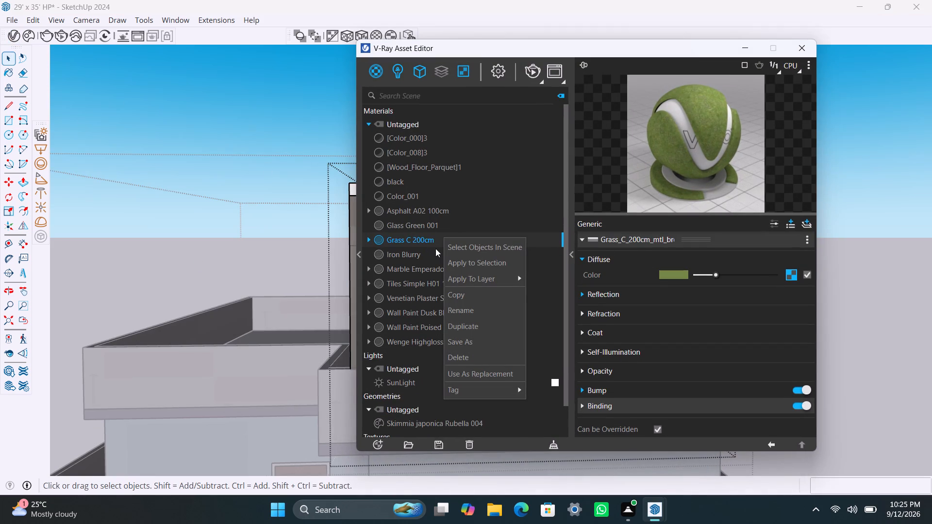
click(402, 332)
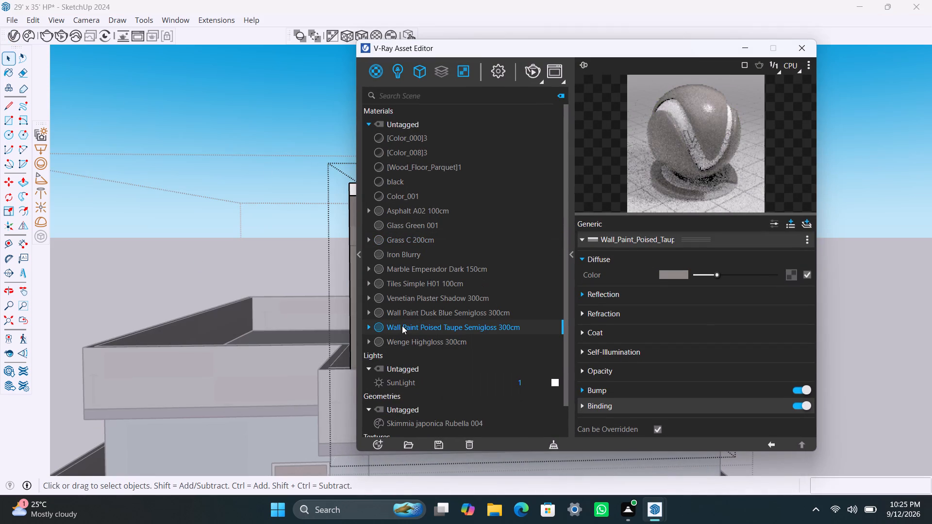
click(404, 315)
click(420, 324)
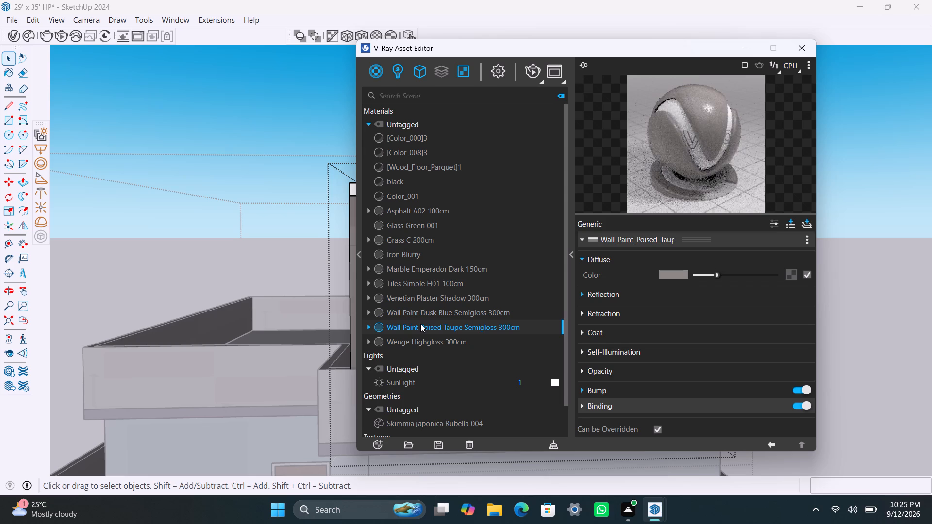
right_click(420, 324)
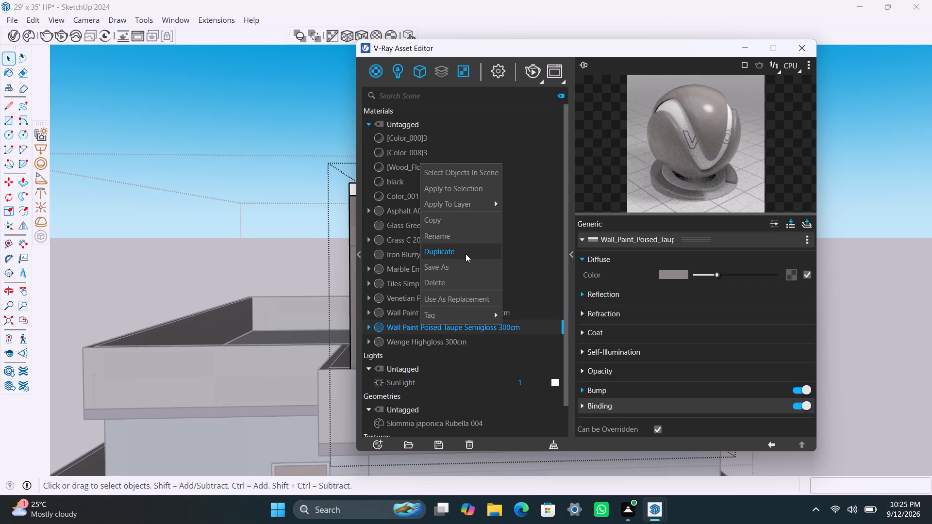
click(456, 190)
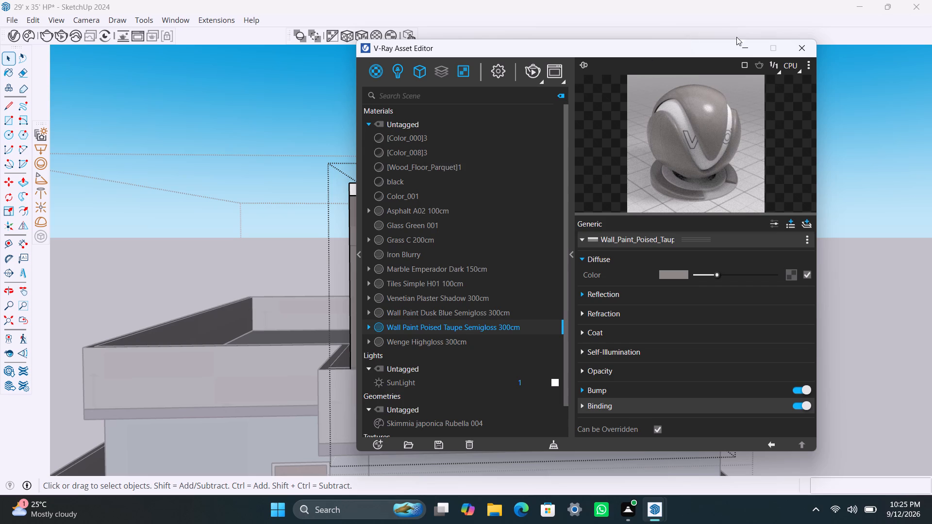
Check the painted post, minimise the V-Ray Asset Editor and close the nested groups to return to the whole house model.
scroll(323, 287, down, 8)
shift+middle_drag(310, 338, 241, 370)
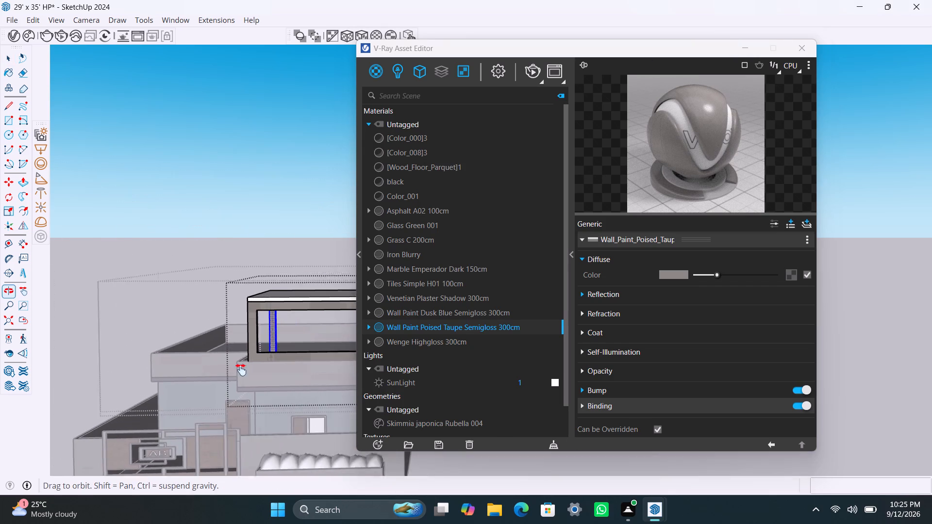
shift+middle_drag(241, 370, 237, 370)
scroll(250, 354, up, 5)
middle_drag(281, 342, 227, 366)
scroll(227, 368, up, 3)
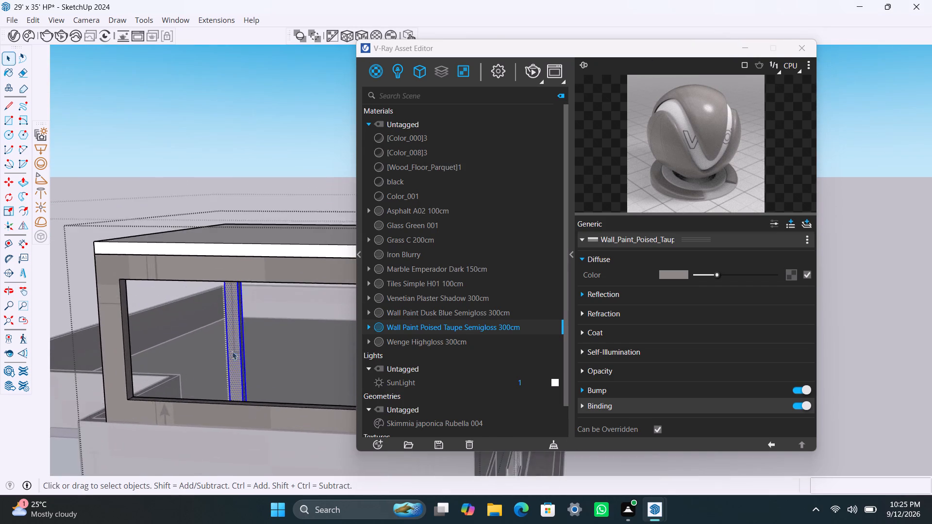
scroll(232, 351, up, 3)
click(365, 37)
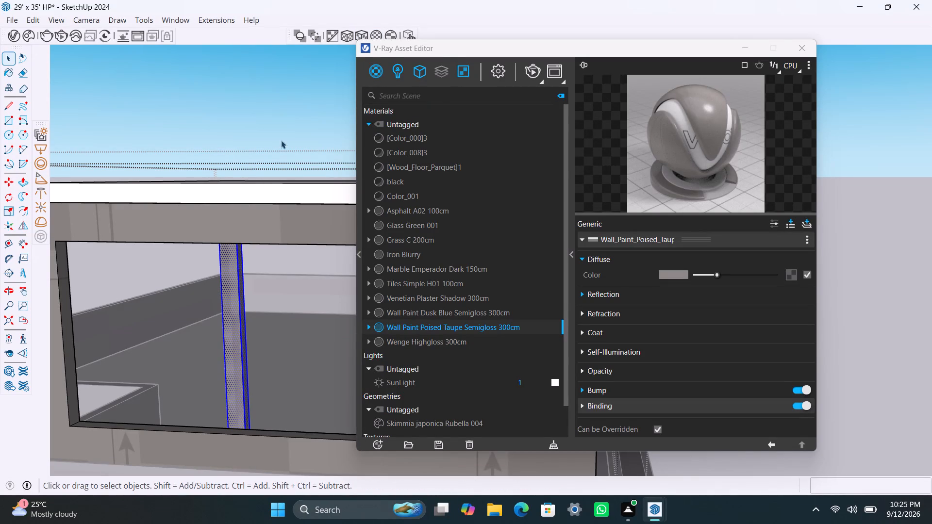
key(space)
click(274, 124)
scroll(295, 230, down, 8)
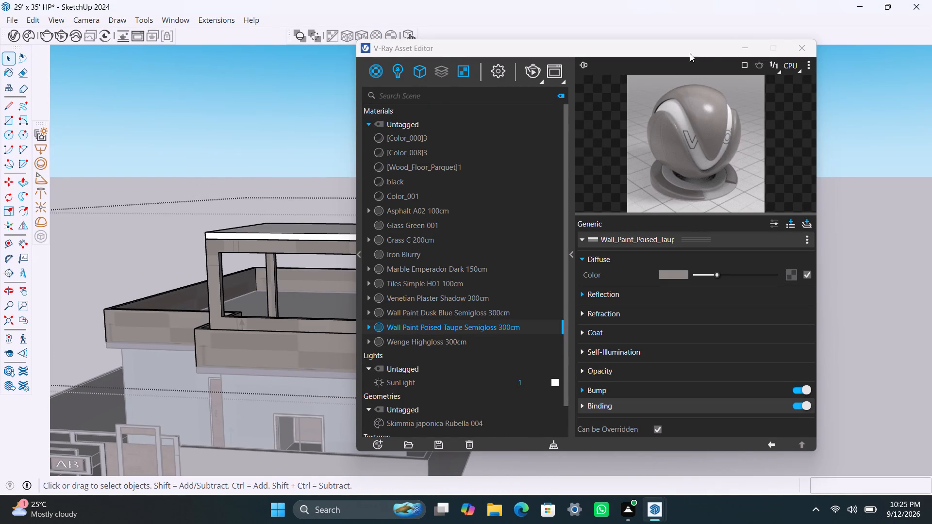
click(734, 49)
scroll(562, 237, down, 3)
middle_drag(526, 273, 623, 280)
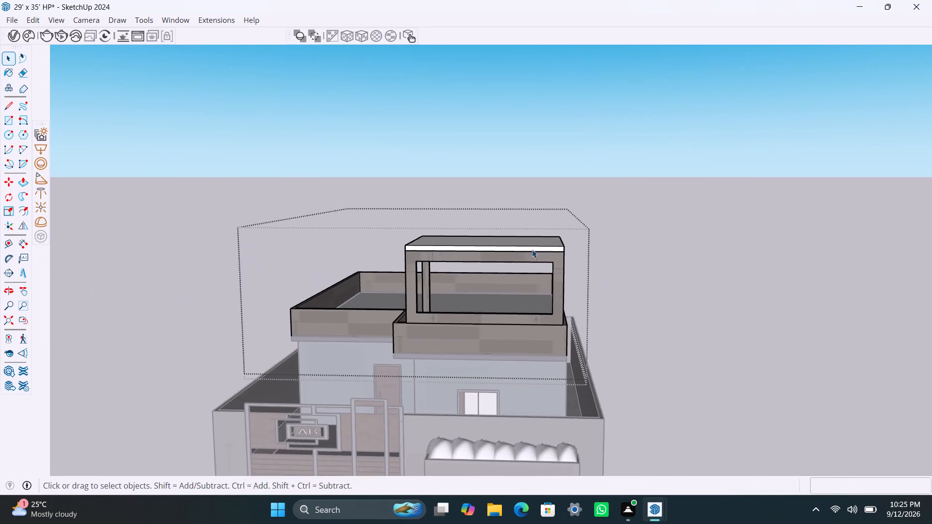
scroll(497, 246, up, 2)
click(683, 251)
triple_click(707, 246)
scroll(507, 260, down, 3)
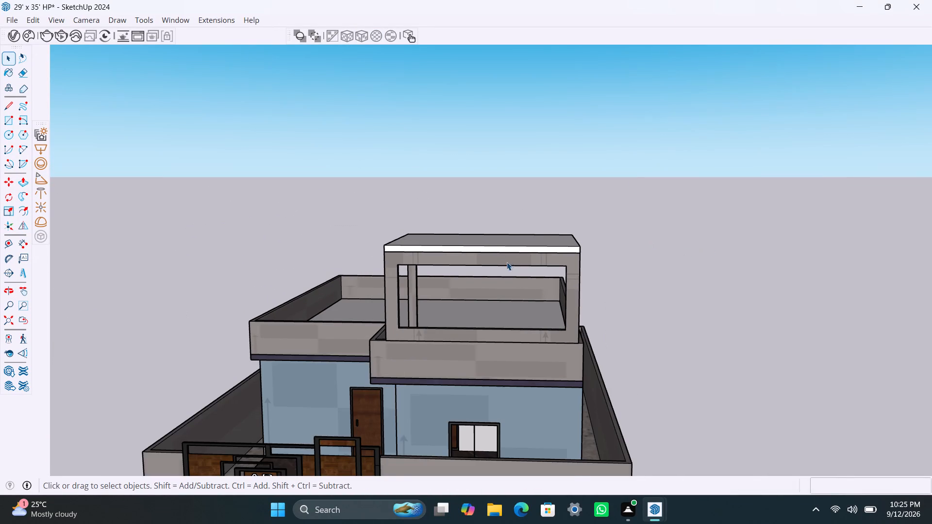
Open the nested roof groups down to the rooftop frame group that contains the slab, with the slab's top face in view.
middle_drag(528, 259, 532, 404)
scroll(521, 270, up, 3)
click(508, 256)
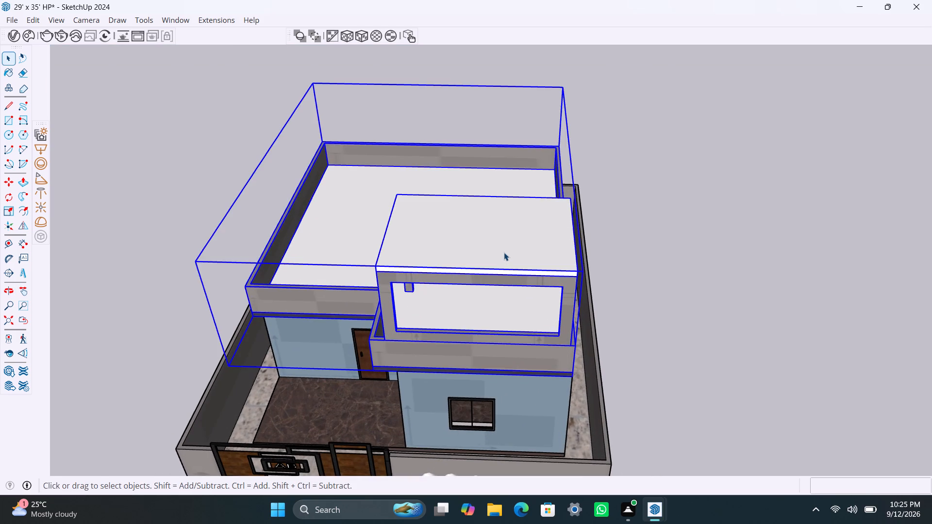
double_click(504, 252)
double_click(504, 249)
double_click(500, 247)
triple_click(497, 243)
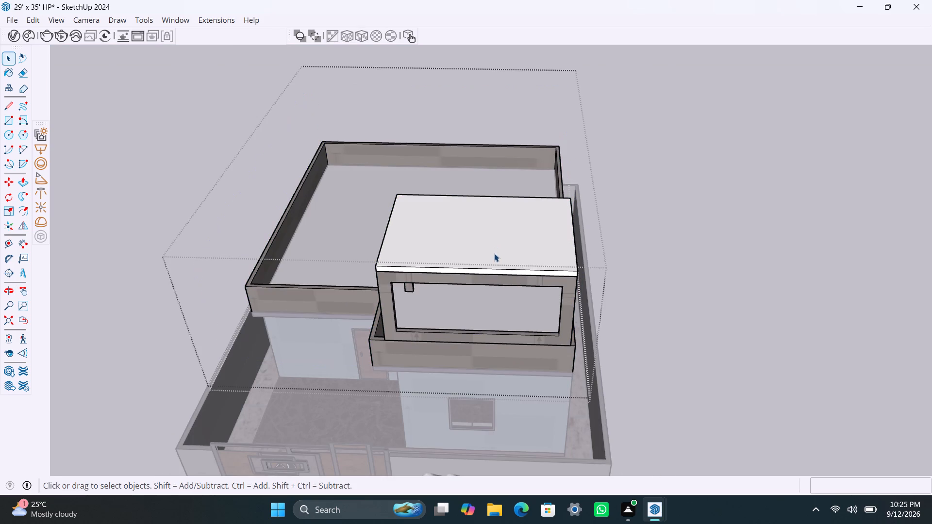
click(494, 253)
double_click(506, 251)
double_click(508, 247)
click(500, 246)
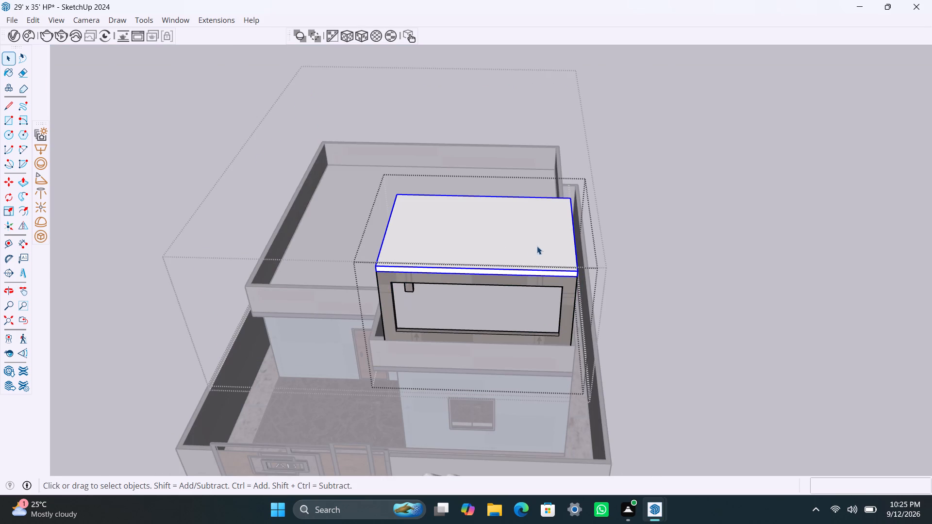
scroll(538, 246, up, 1)
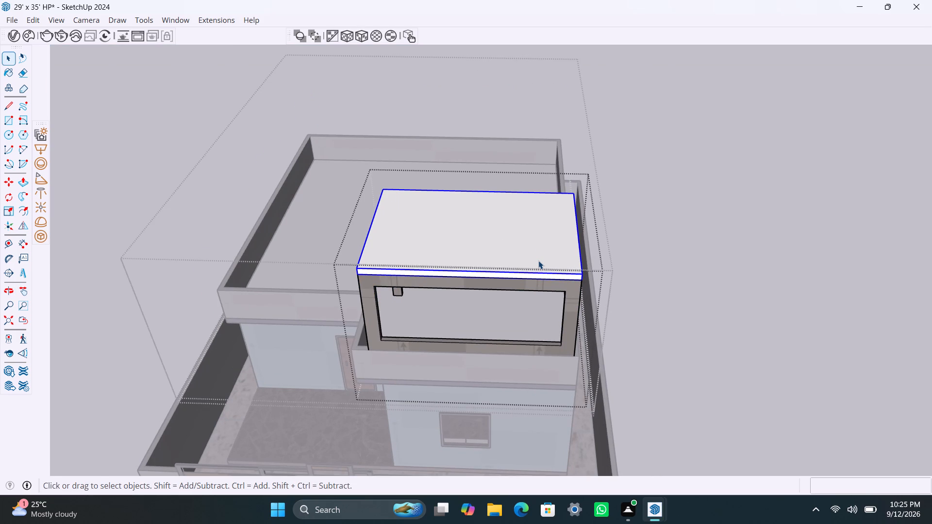
drag(538, 261, 931, 0)
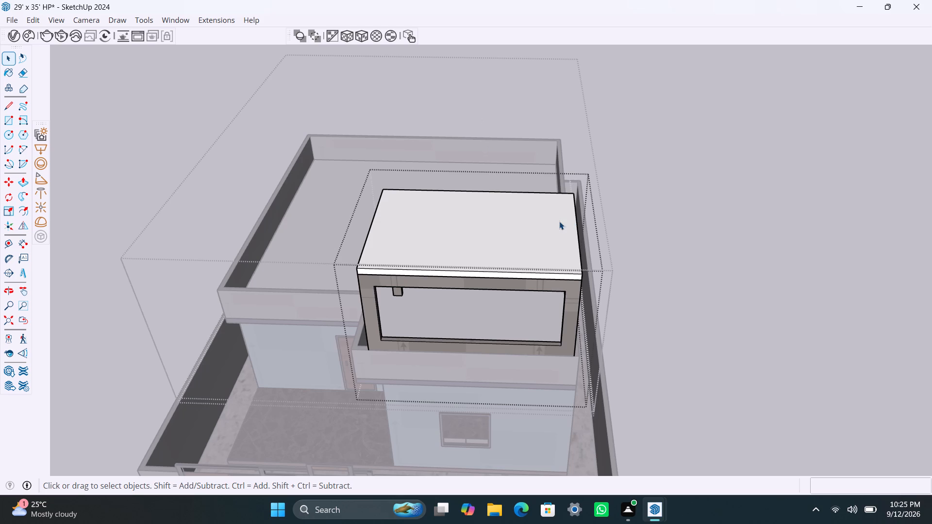
scroll(551, 234, up, 1)
middle_drag(552, 277, 555, 325)
scroll(550, 295, up, 1)
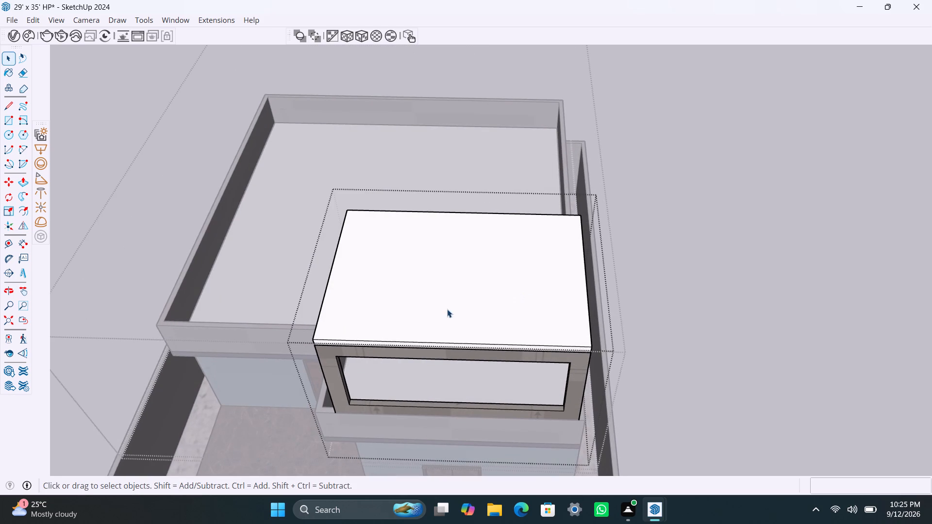
Place four guides on the slab's top face, each 4.5" inward from one of its edges.
key(r)
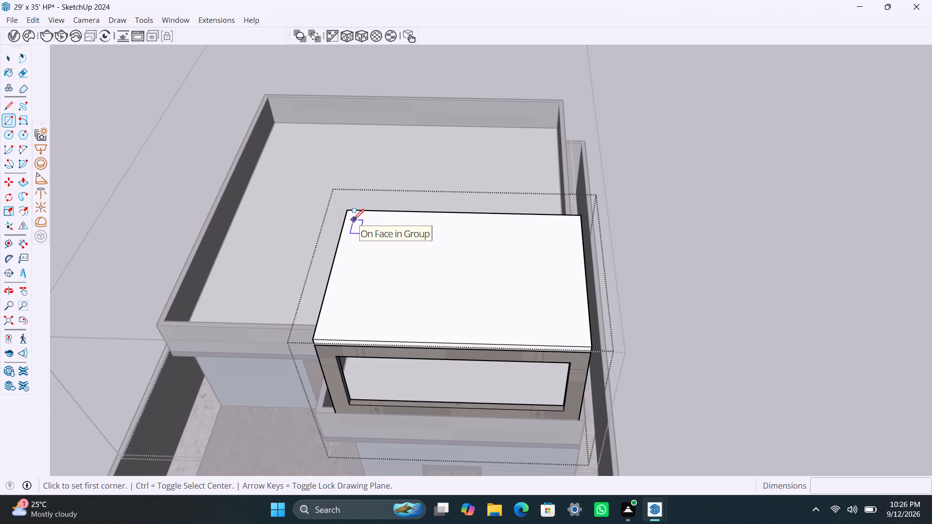
key(t)
click(431, 215)
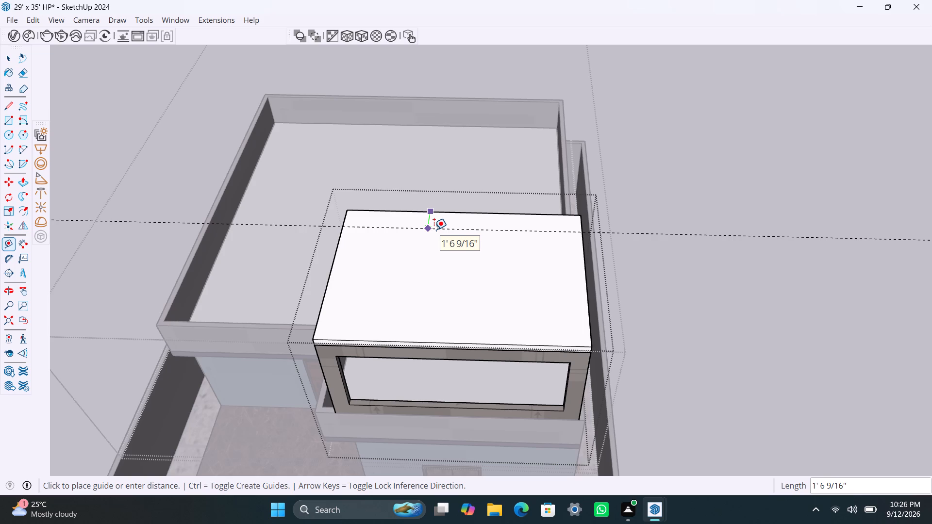
text(4.5")
key(Return)
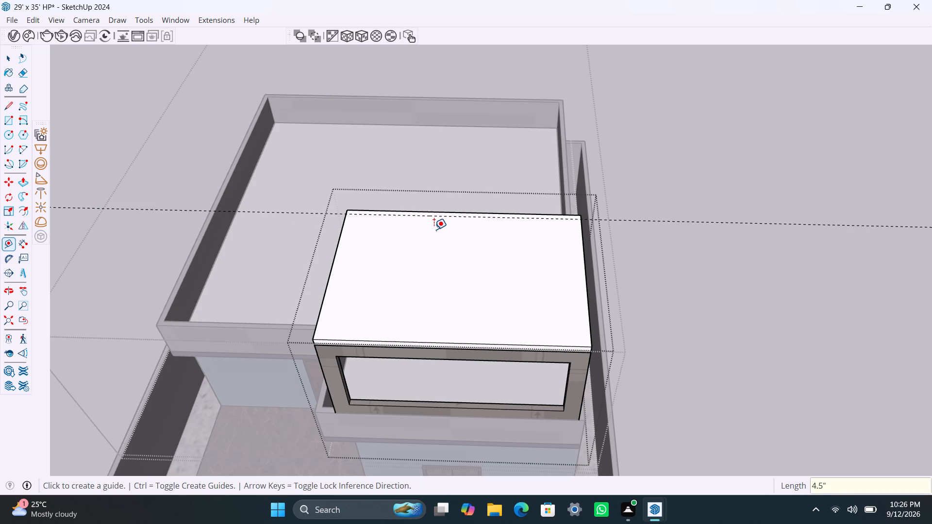
click(336, 253)
text(4.5")
key(Return)
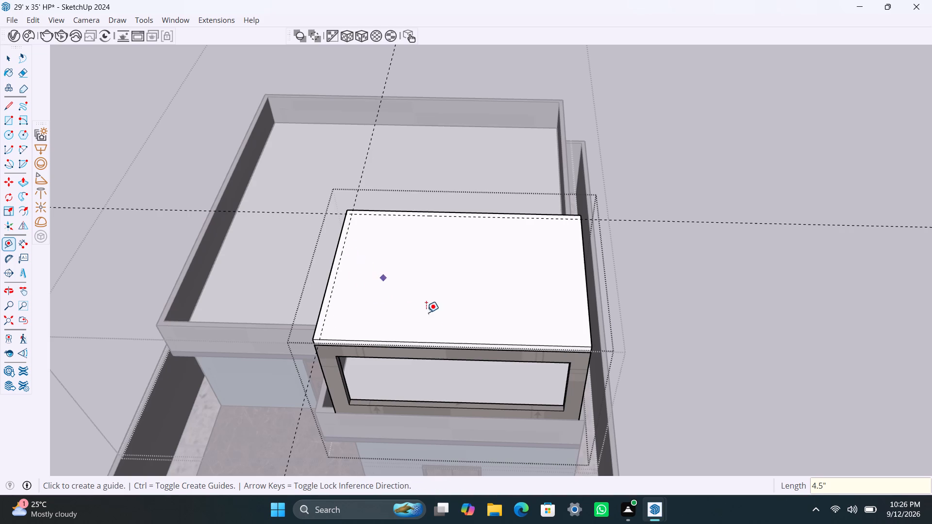
click(448, 343)
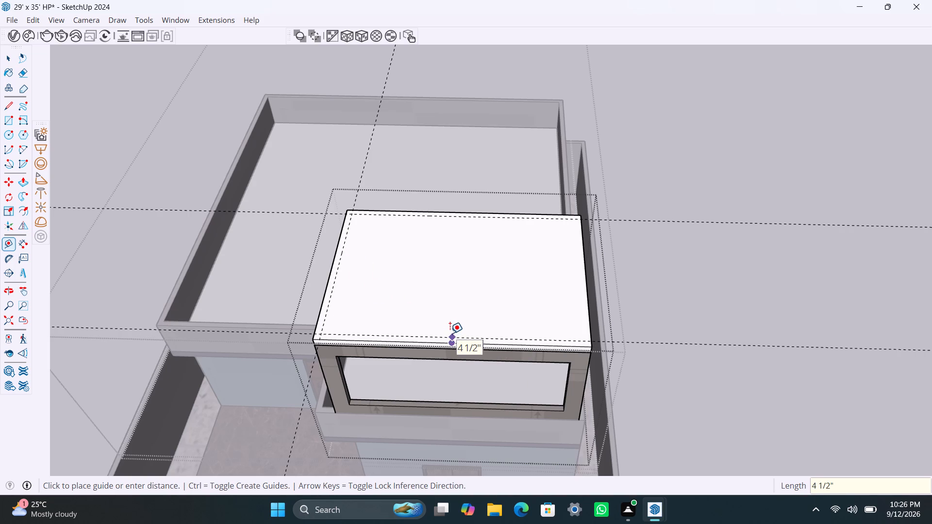
text(4.5")
key(Return)
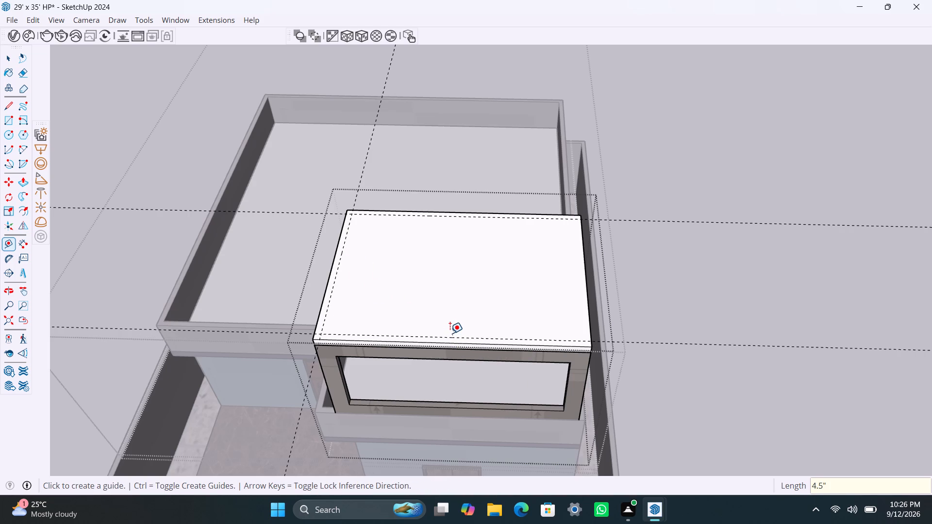
click(588, 287)
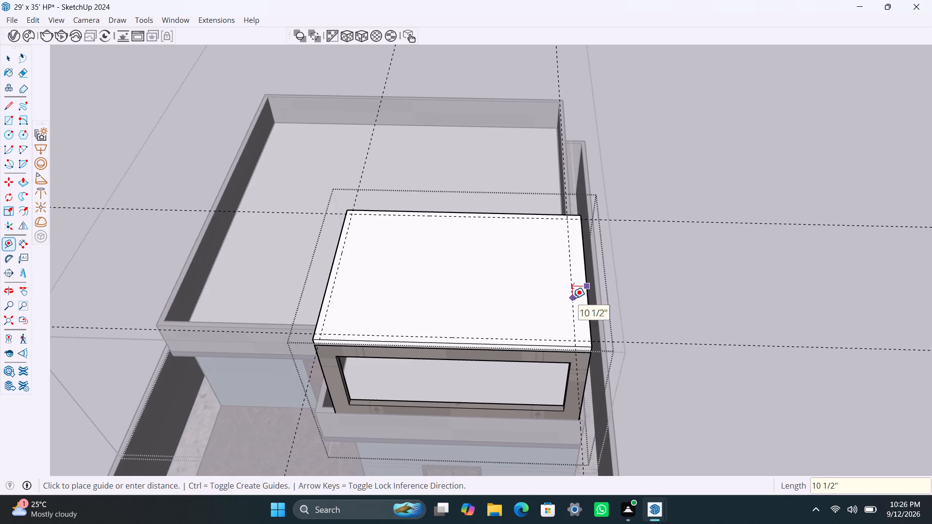
text(4.5")
key(Return)
key(space)
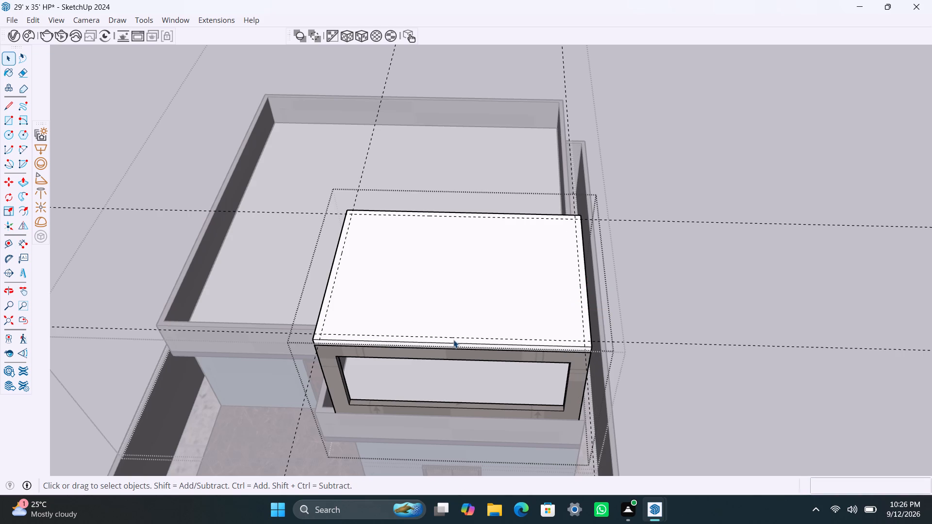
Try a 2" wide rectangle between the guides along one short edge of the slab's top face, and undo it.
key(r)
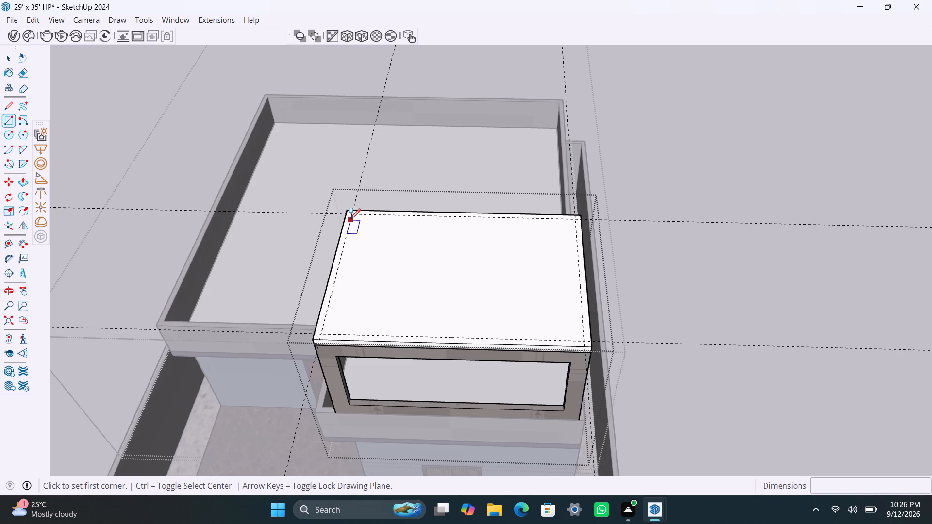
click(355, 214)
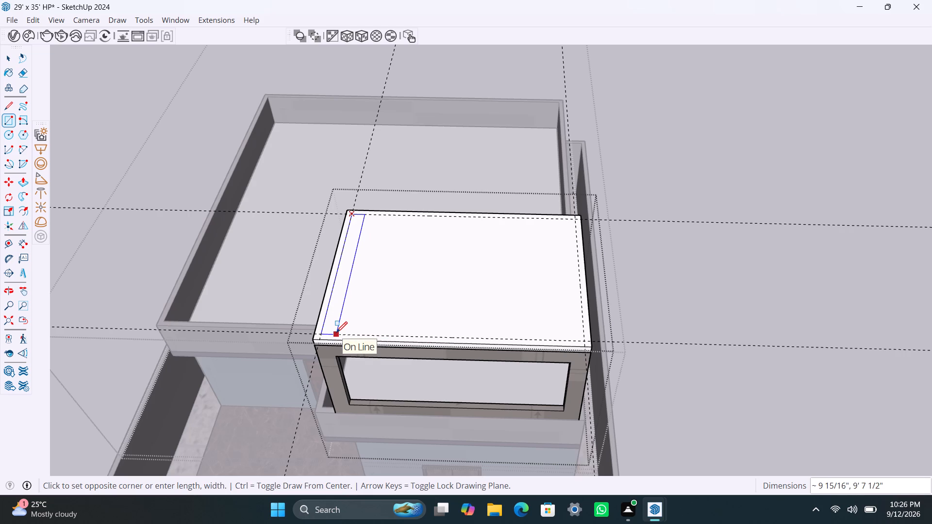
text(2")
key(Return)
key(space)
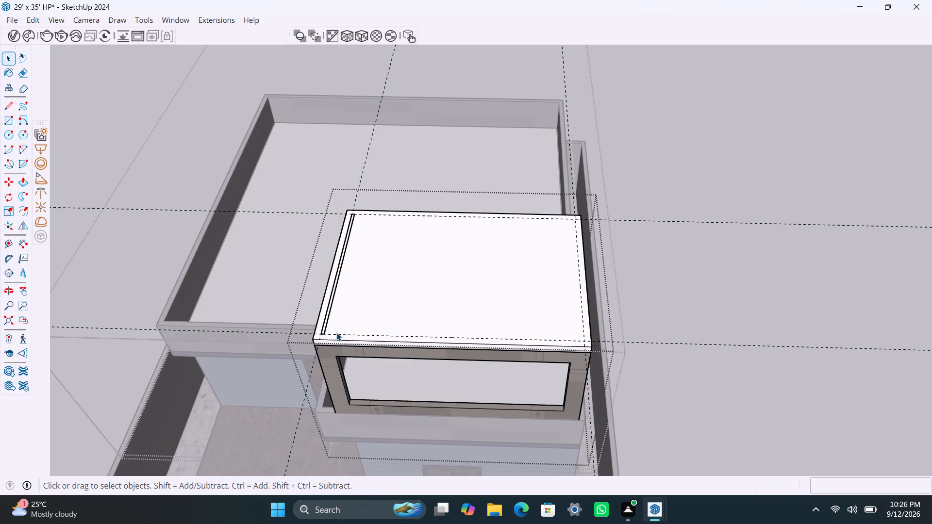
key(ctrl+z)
Open the slab's own group, nested in the rooftop frame group, for editing.
click(356, 246)
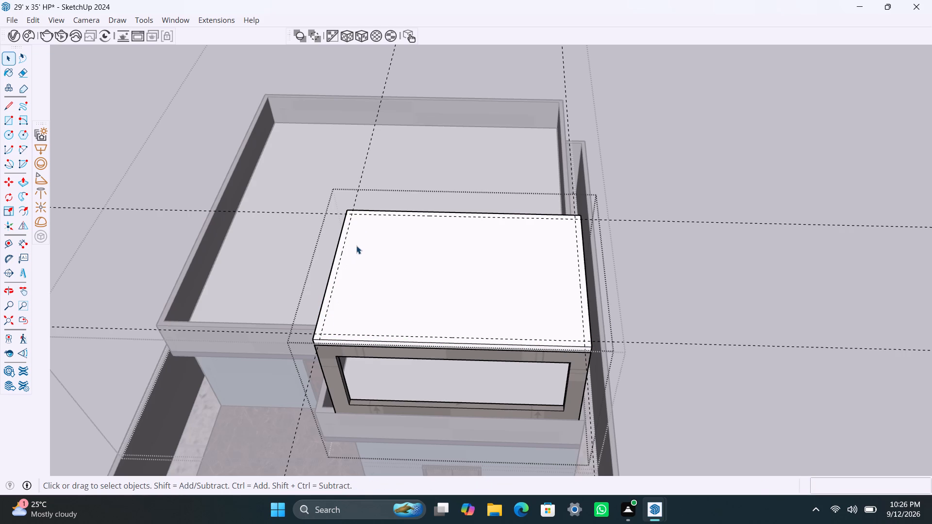
key(r)
key(space)
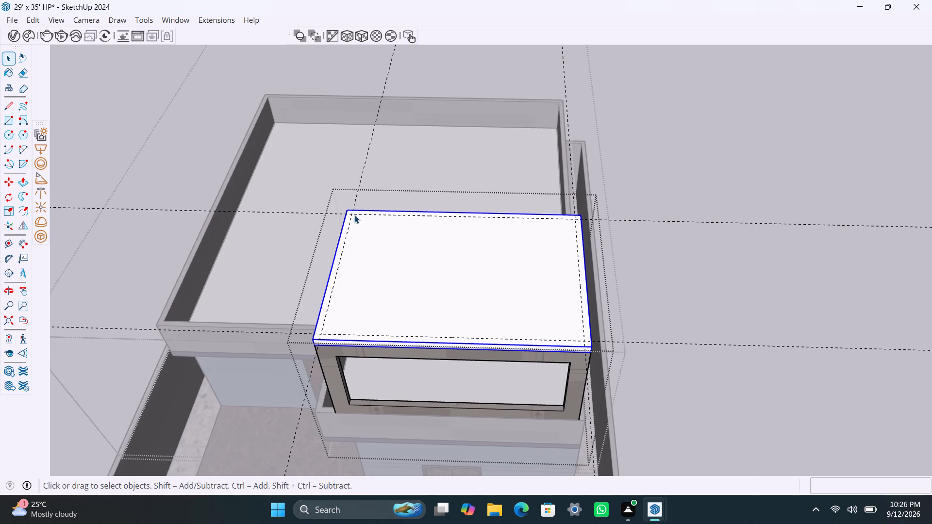
key(r)
key(space)
click(347, 220)
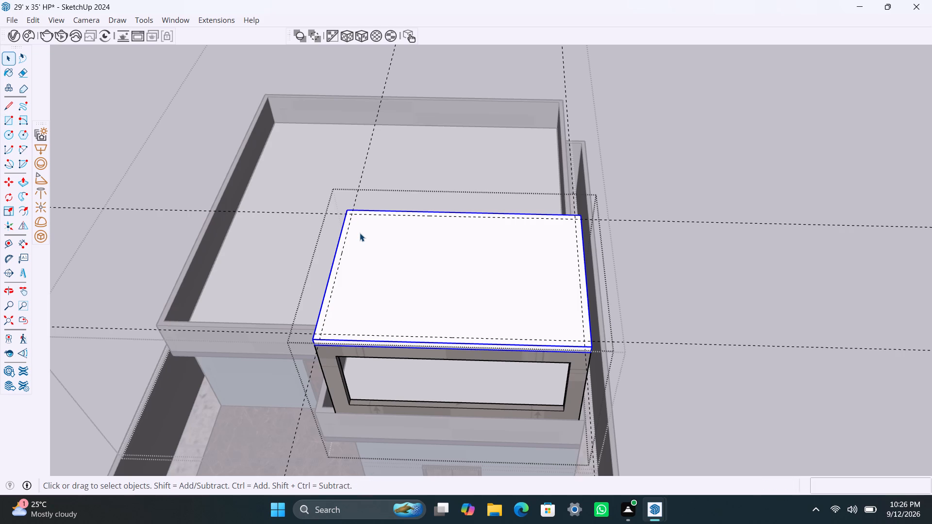
click(360, 233)
click(609, 205)
scroll(363, 249, up, 2)
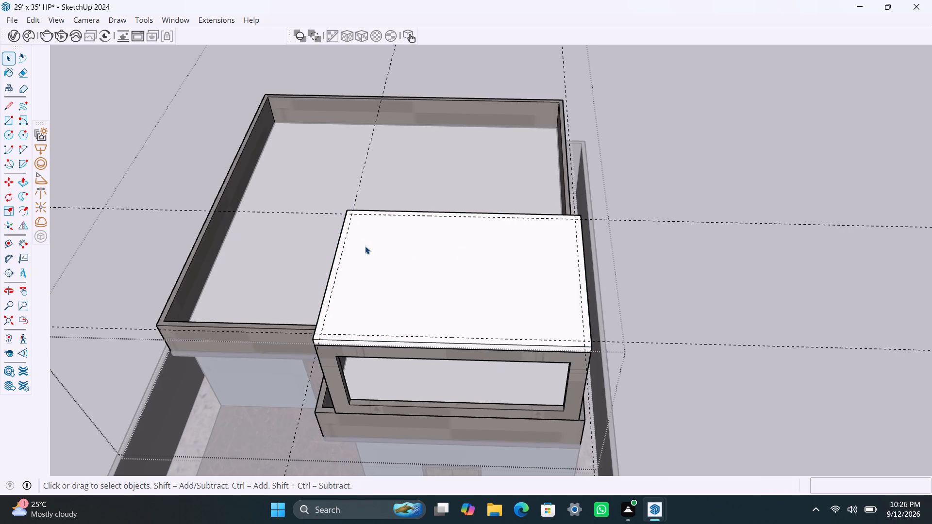
triple_click(359, 237)
double_click(359, 236)
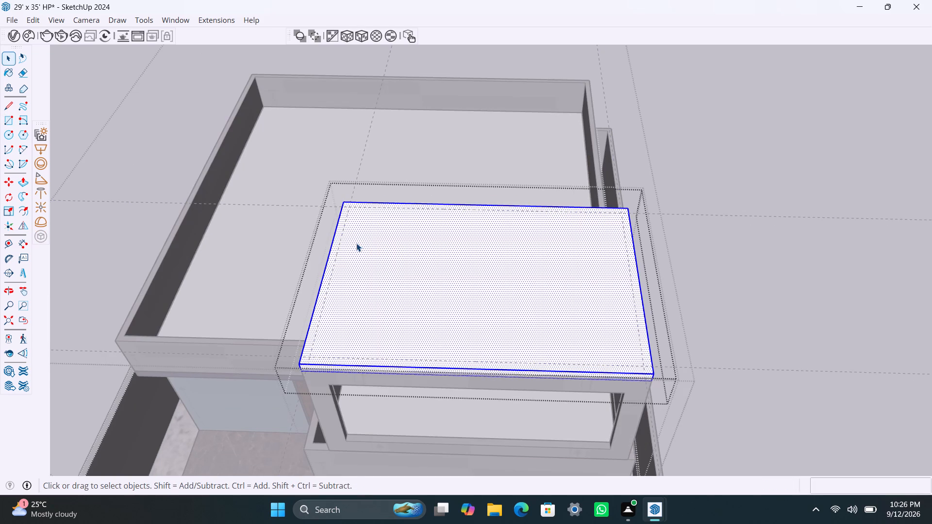
Draw a 9" by 9' 7 1/2" rectangle on the slab's top face, running between the guides along one short edge.
key(r)
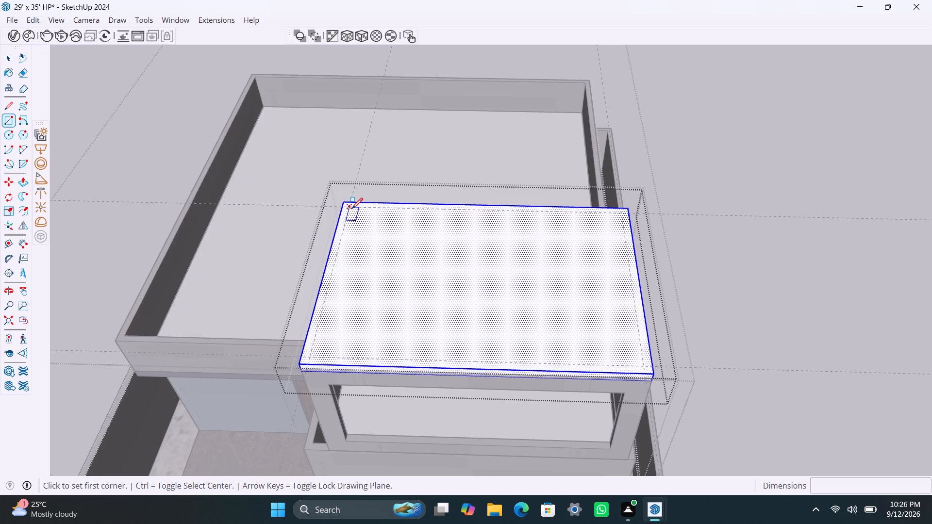
click(352, 209)
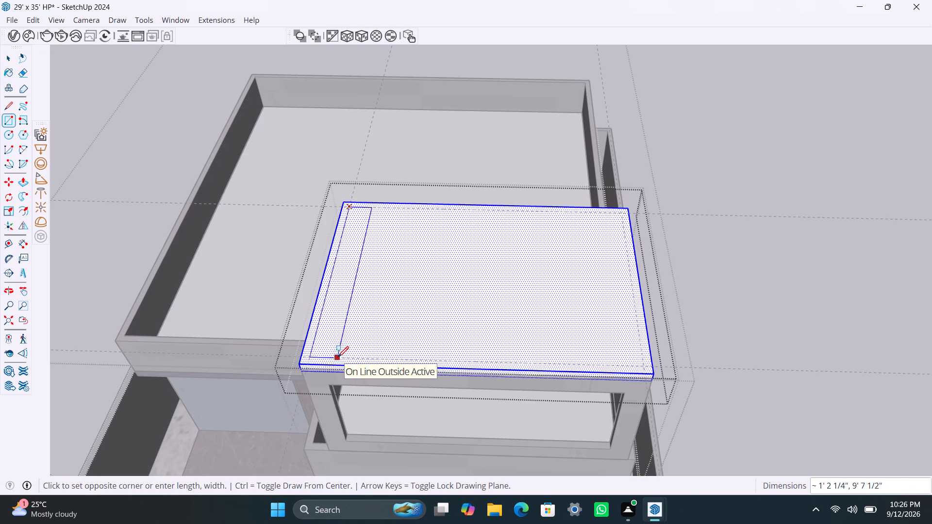
text(9")
key(Return)
key(space)
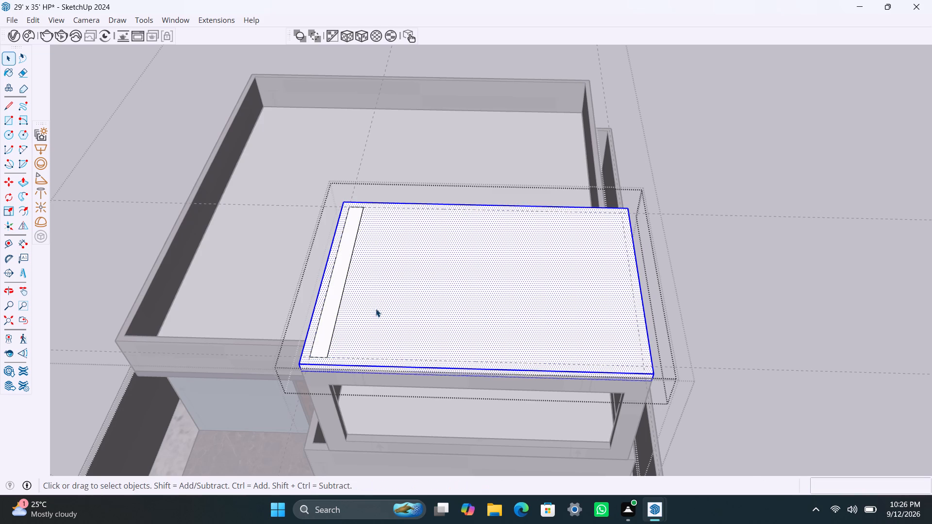
click(705, 261)
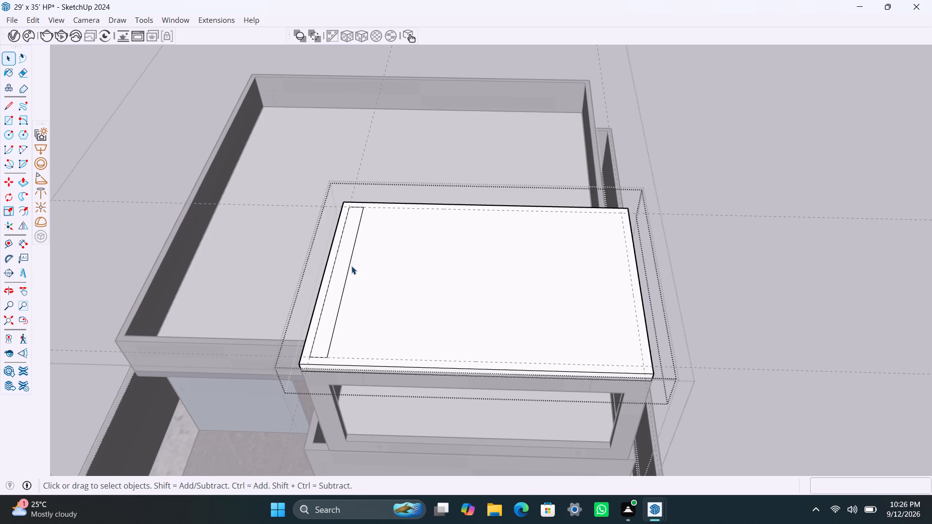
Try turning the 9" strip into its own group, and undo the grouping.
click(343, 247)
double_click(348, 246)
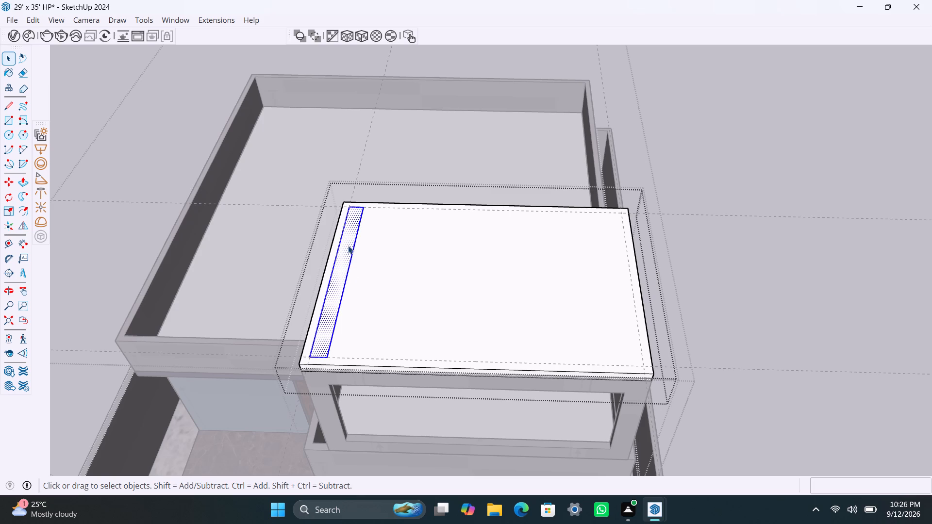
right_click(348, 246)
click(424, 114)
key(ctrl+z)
Copy the 9" strip 13' 6" to the guide at the slab's opposite short edge and divide the spacing by 8.
triple_click(350, 224)
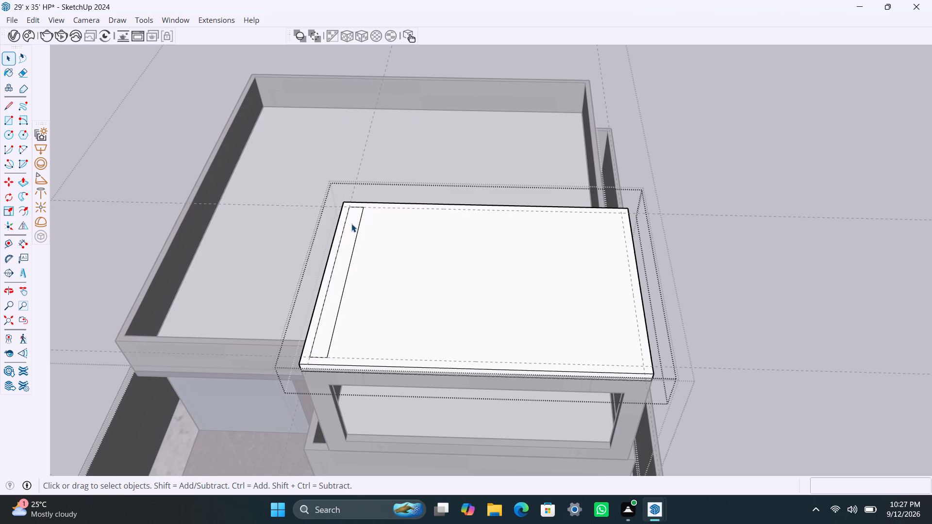
double_click(355, 222)
click(358, 222)
double_click(356, 224)
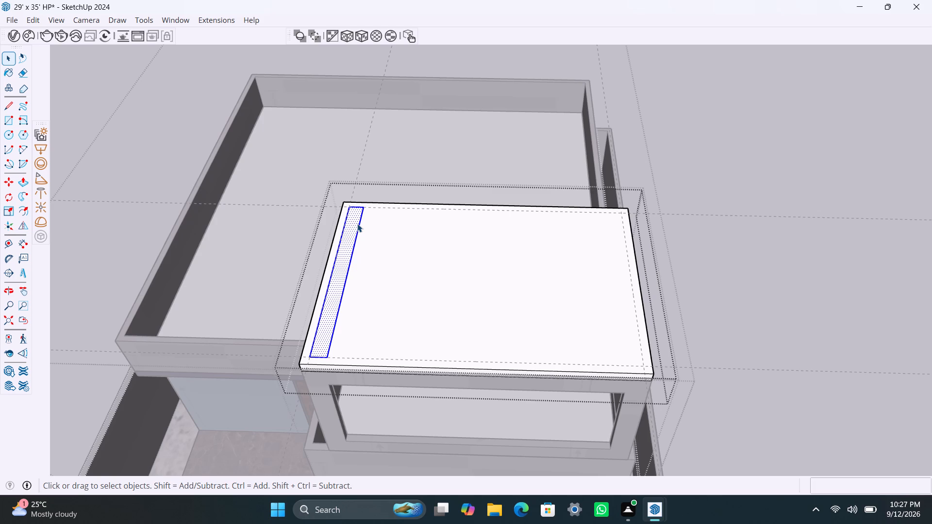
key(m)
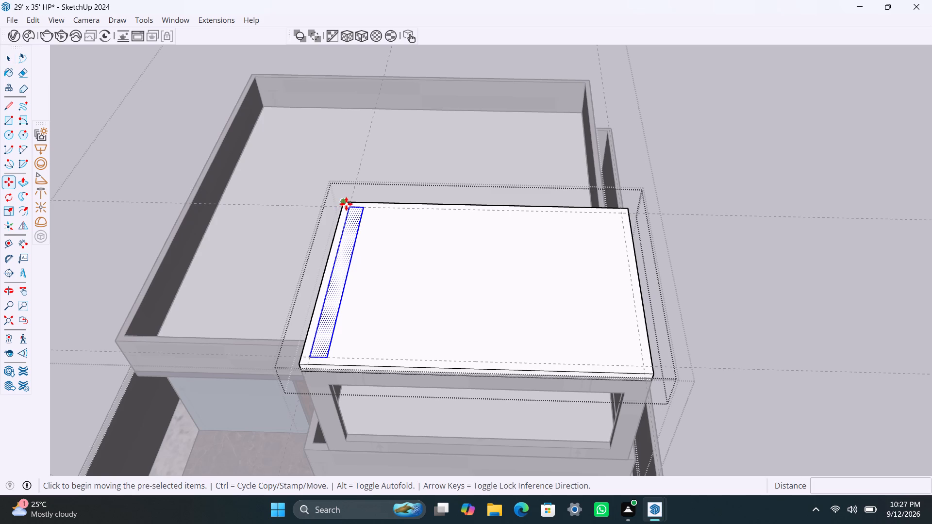
click(359, 206)
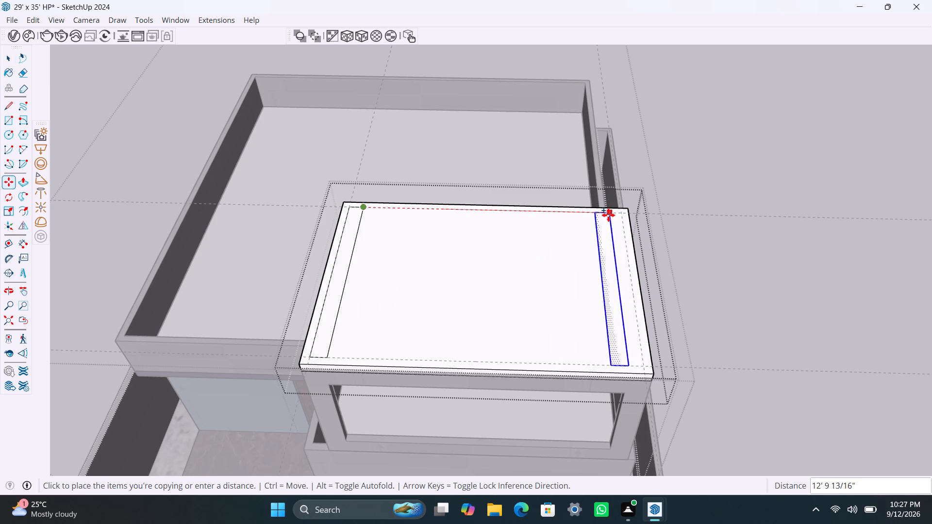
click(620, 216)
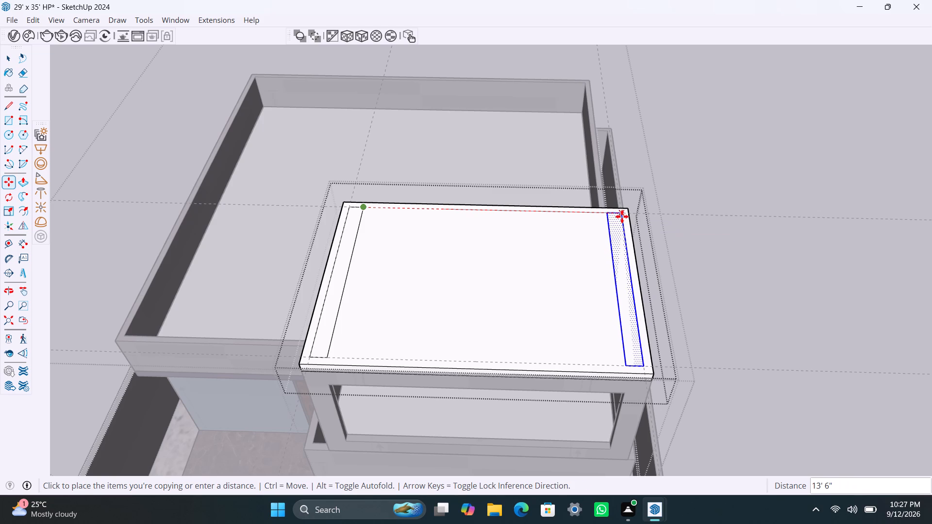
key(slash)
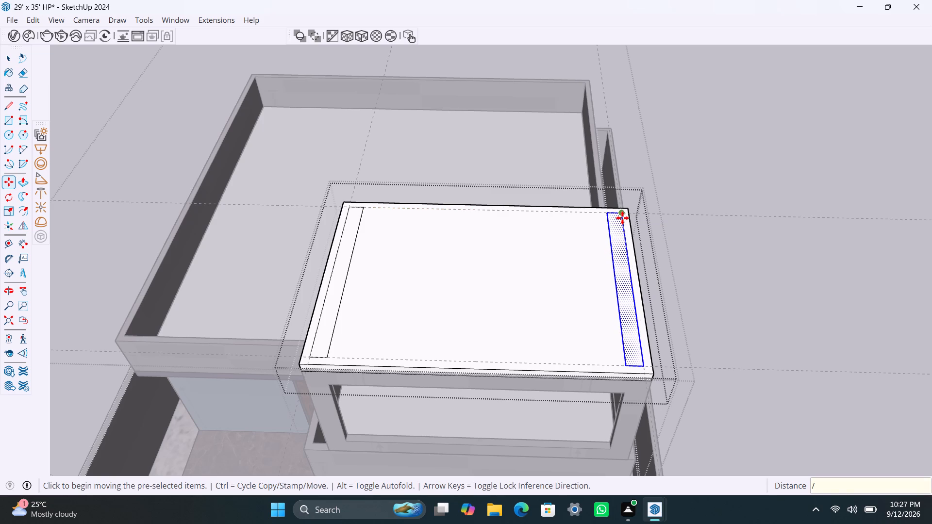
key(8)
key(Return)
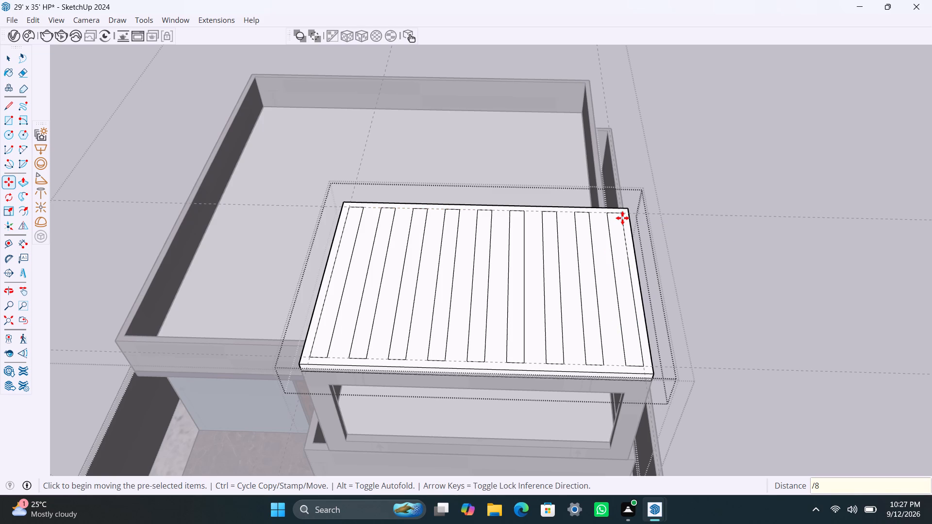
key(space)
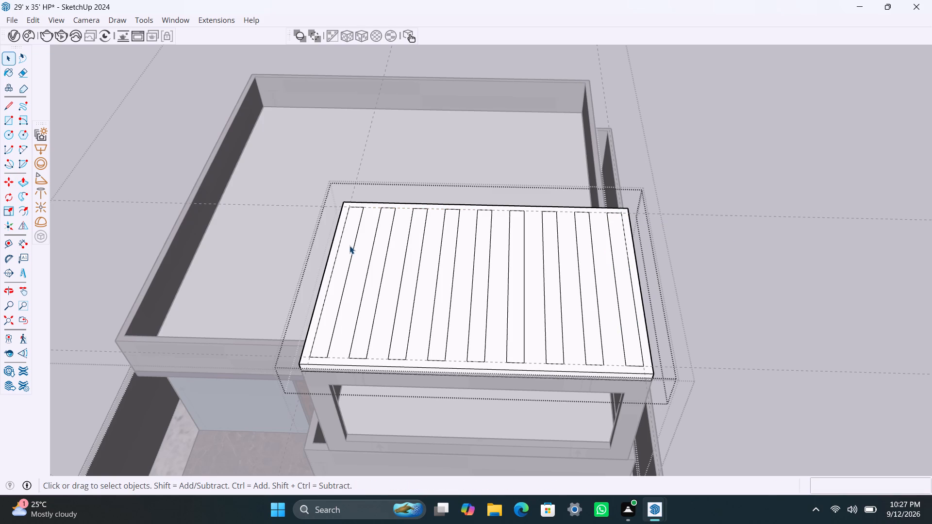
Push the first two strips 6" down through the slab with Push/Pull to cut open slots.
click(349, 246)
key(p)
click(349, 245)
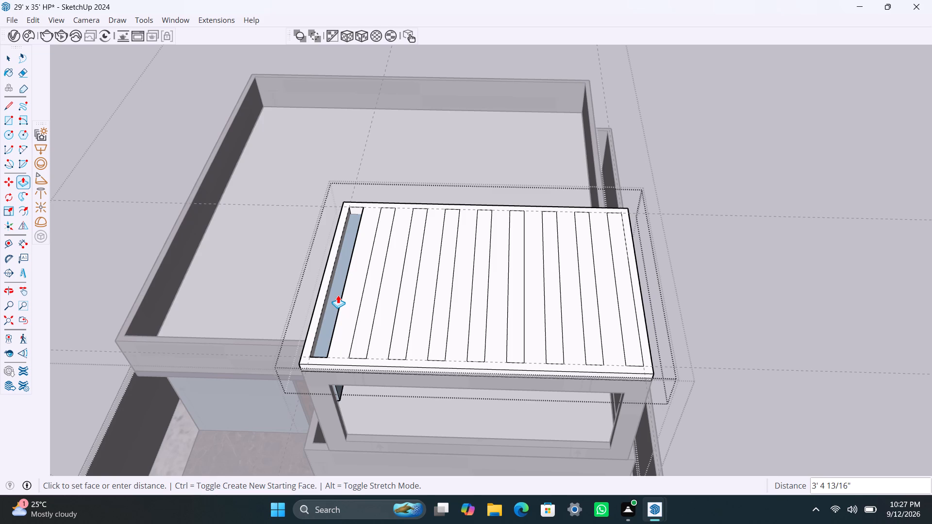
key(Escape)
middle_drag(428, 325, 299, 398)
scroll(268, 323, up, 2)
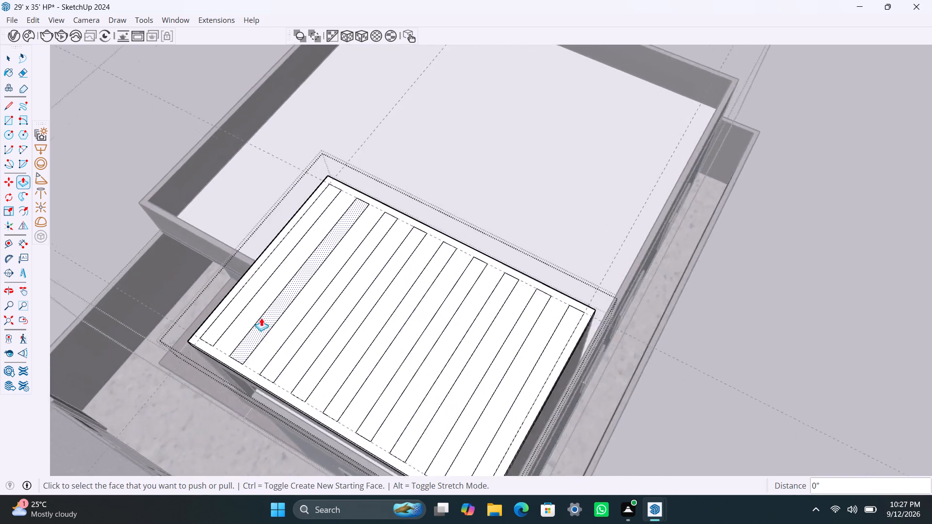
scroll(261, 318, up, 2)
click(258, 273)
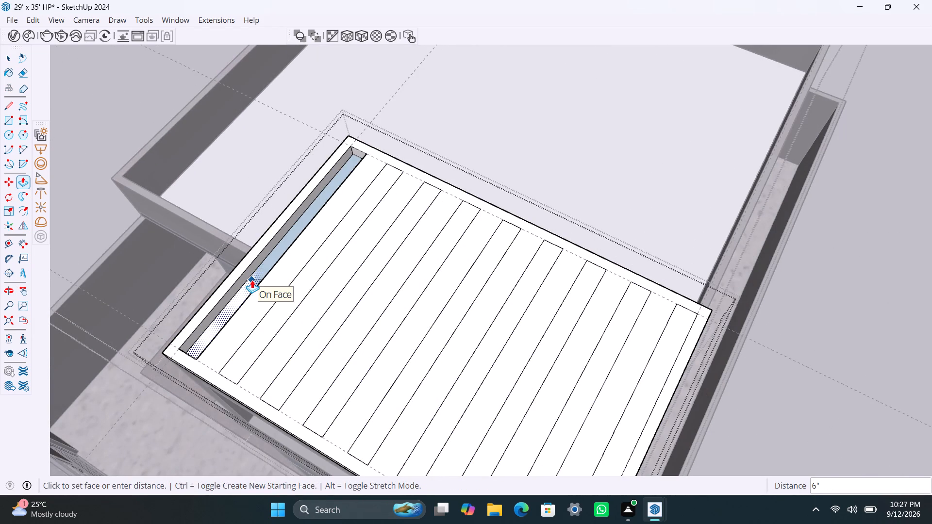
click(252, 280)
double_click(280, 301)
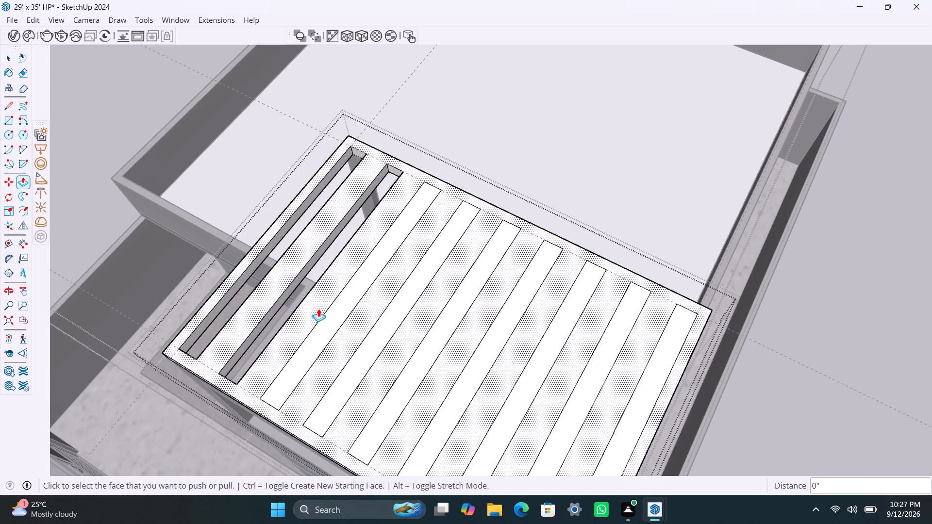
Push the third, fourth and fifth strips through the slab's 6" thickness to cut open slots.
double_click(327, 321)
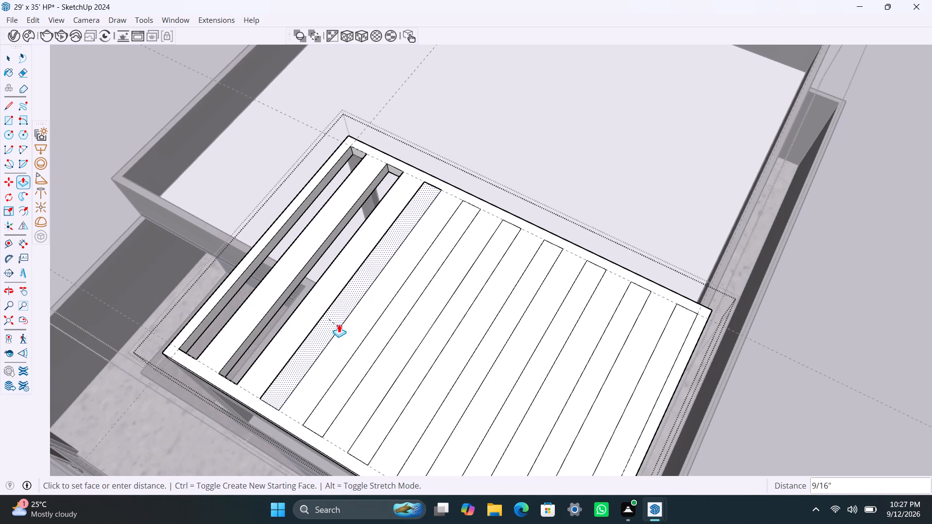
key(ctrl+z)
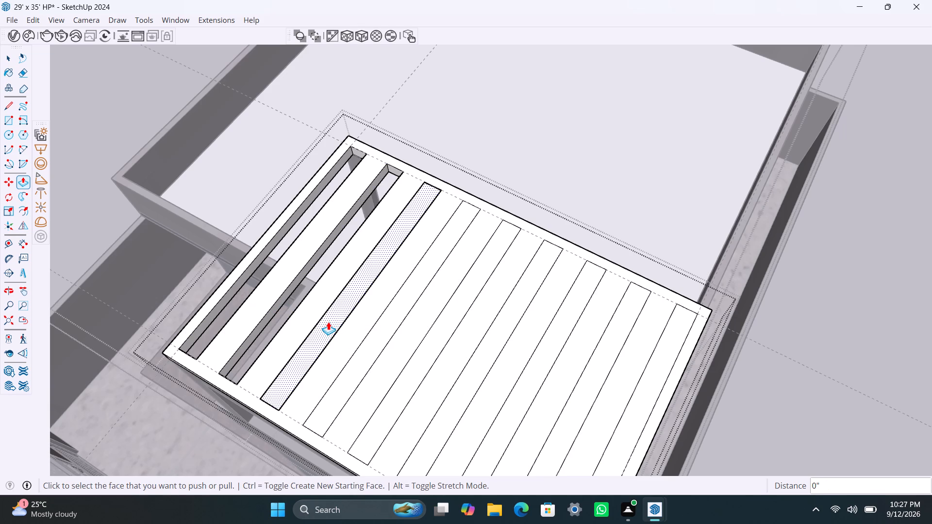
double_click(328, 322)
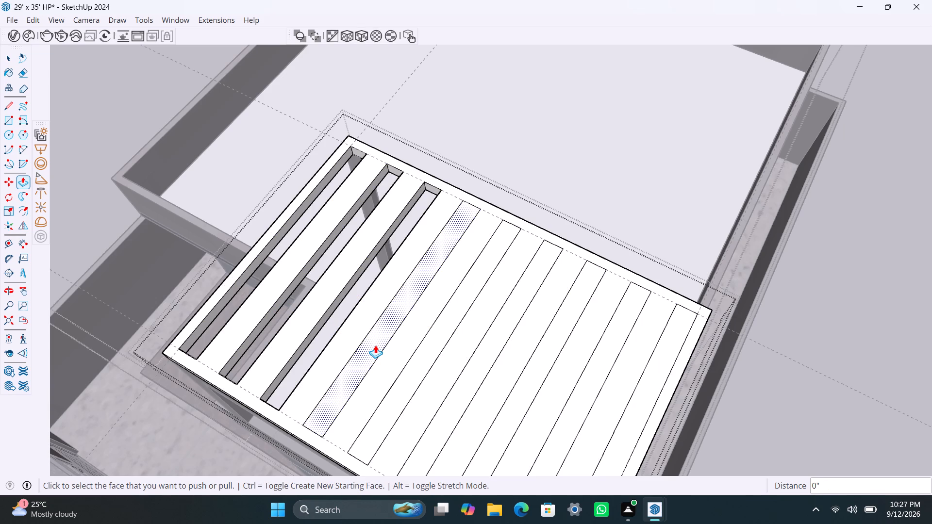
double_click(375, 345)
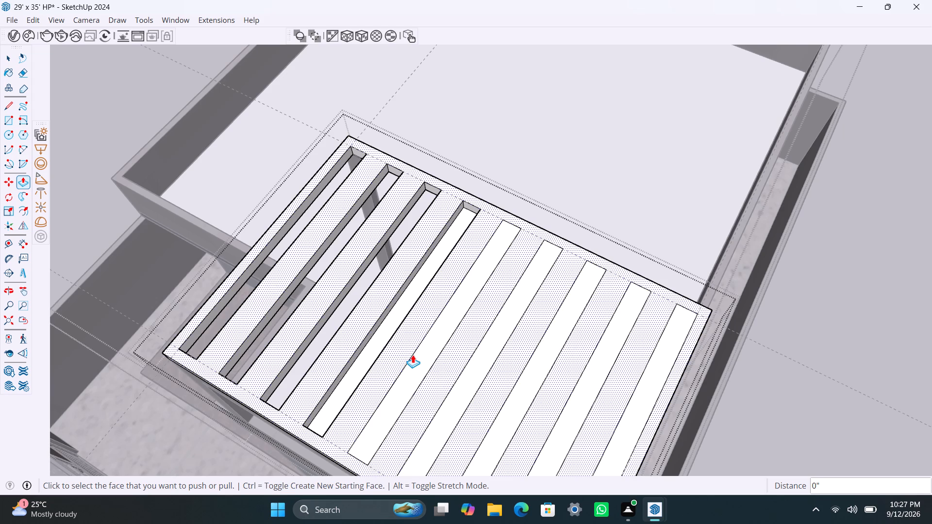
key(ctrl+z)
double_click(382, 327)
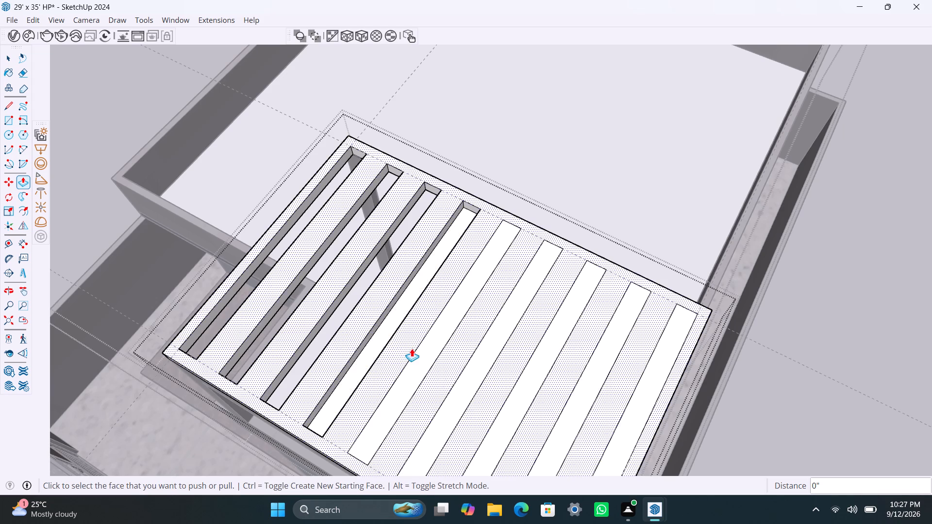
click(358, 369)
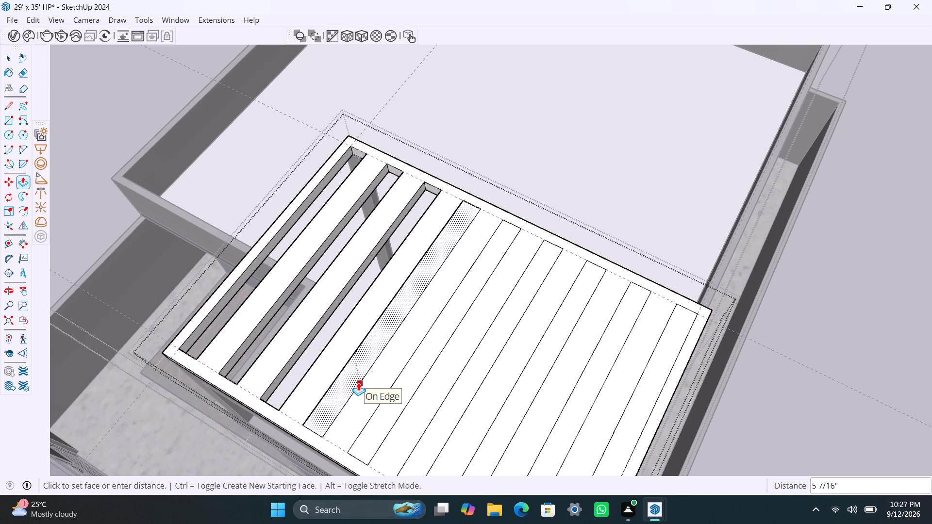
click(349, 381)
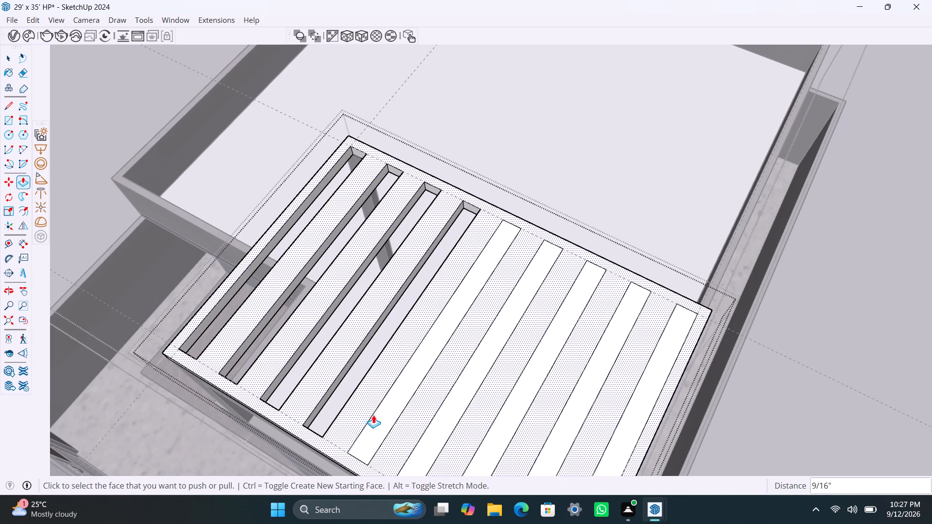
click(377, 415)
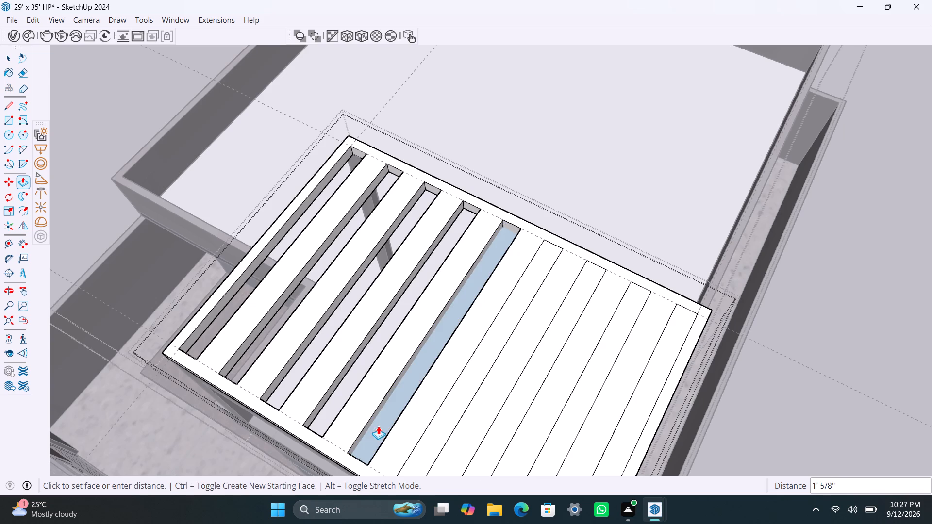
click(380, 435)
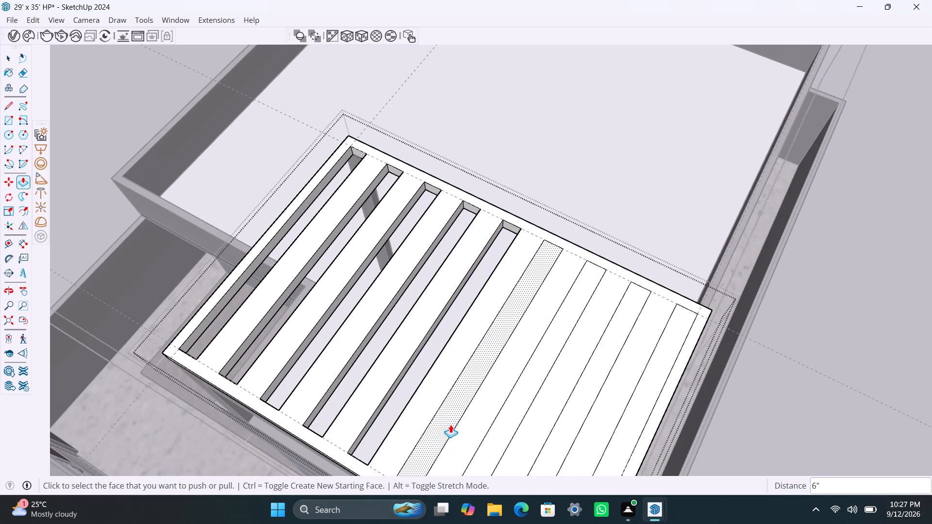
Push the sixth and seventh strips 6" down through the slab with Push/Pull to cut open slots.
double_click(450, 425)
double_click(541, 364)
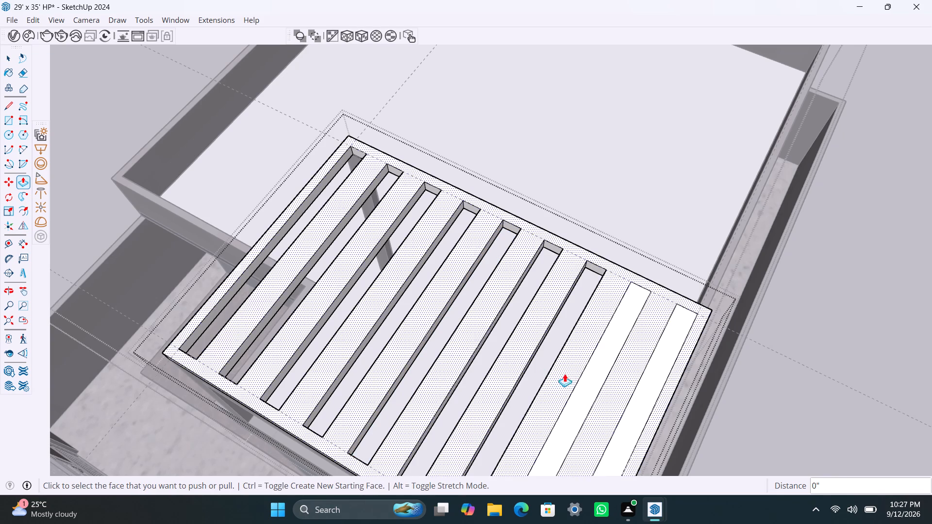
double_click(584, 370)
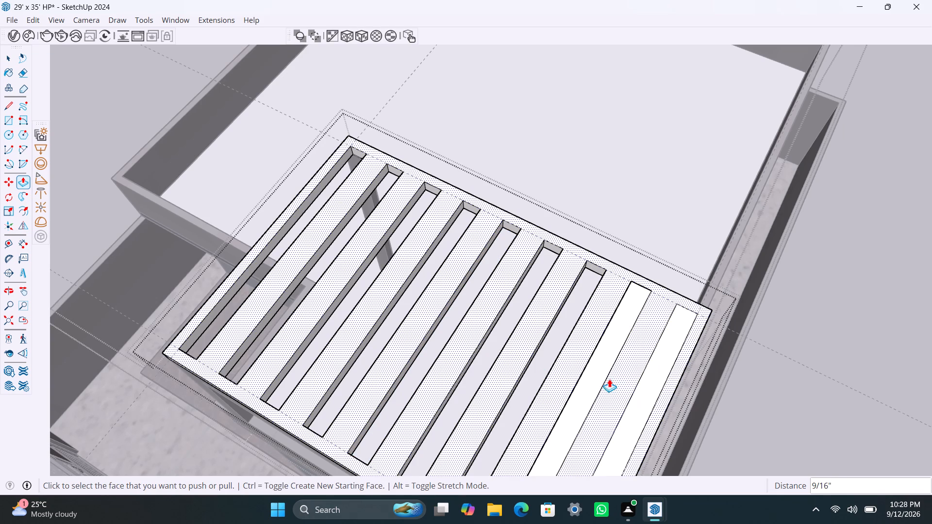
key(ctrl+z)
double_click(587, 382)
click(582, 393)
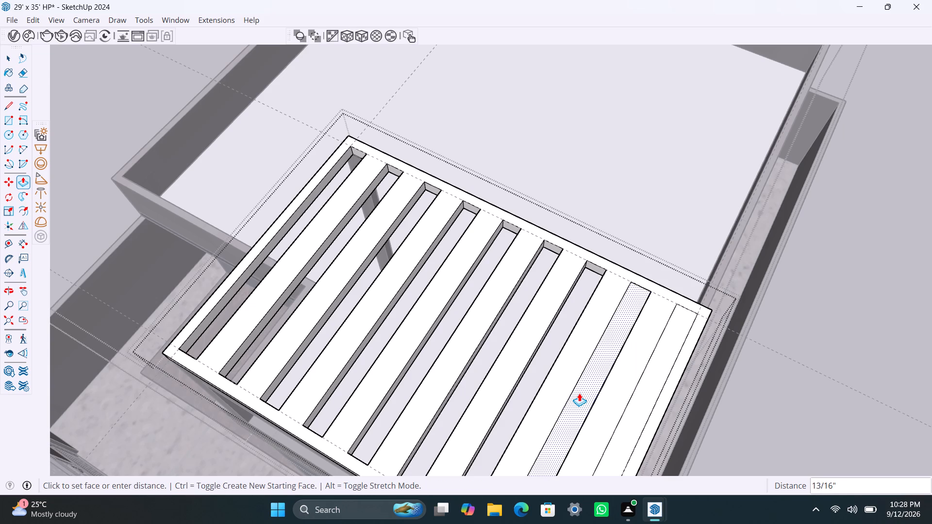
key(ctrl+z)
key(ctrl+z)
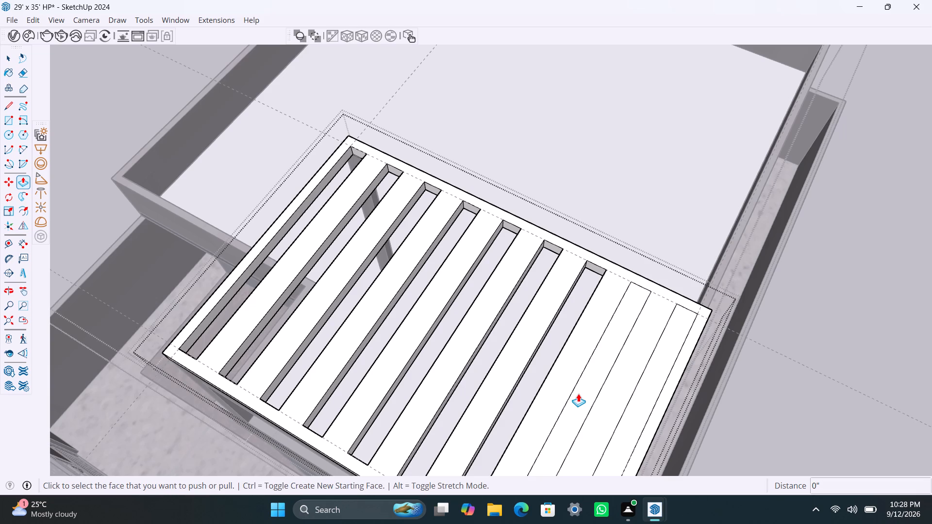
Push the eighth and ninth strips 6" down through the slab to cut the final slots, and save the model.
click(578, 400)
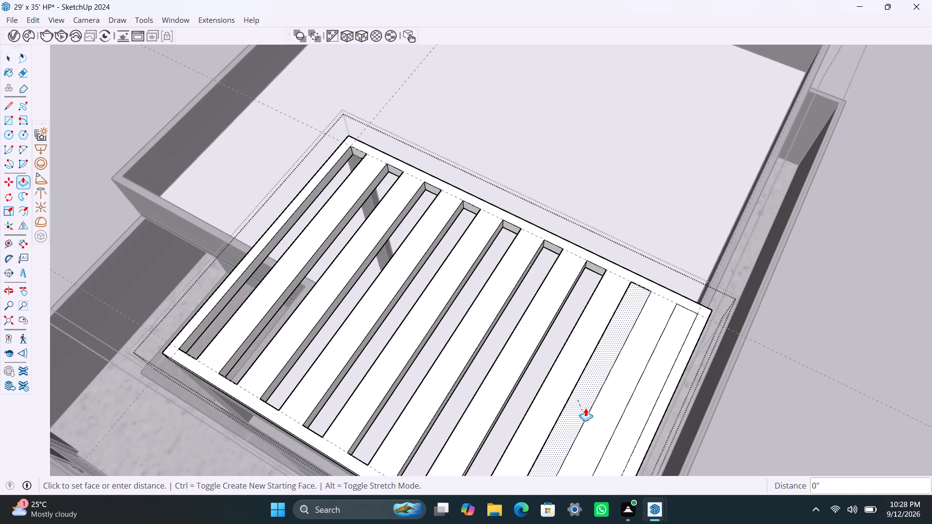
click(585, 406)
click(642, 411)
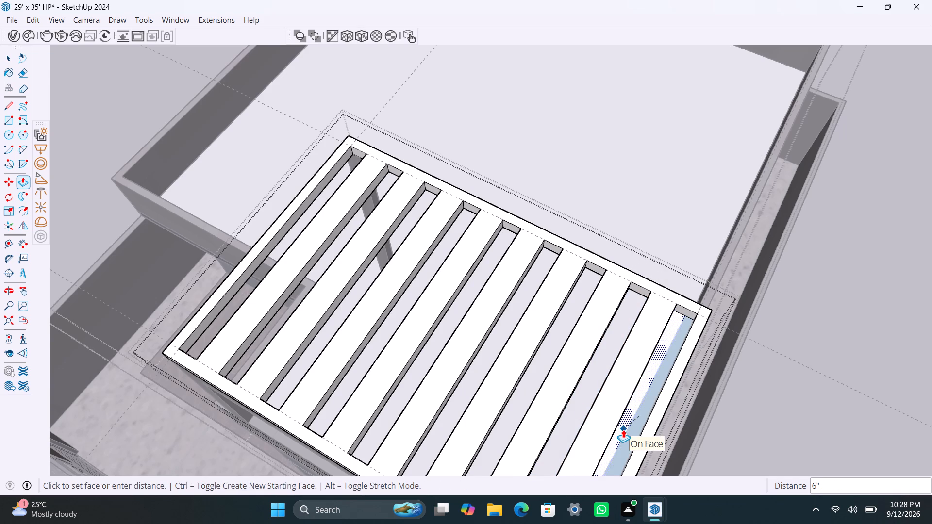
click(623, 429)
key(ctrl+s)
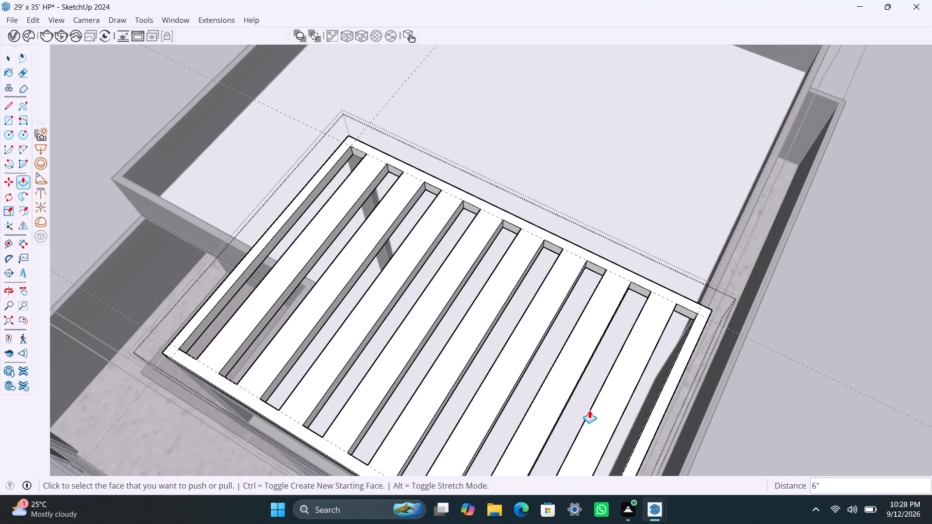
Leave the pergola slab's nested groups and return to the top level of the house model.
key(space)
click(836, 286)
scroll(599, 216, down, 4)
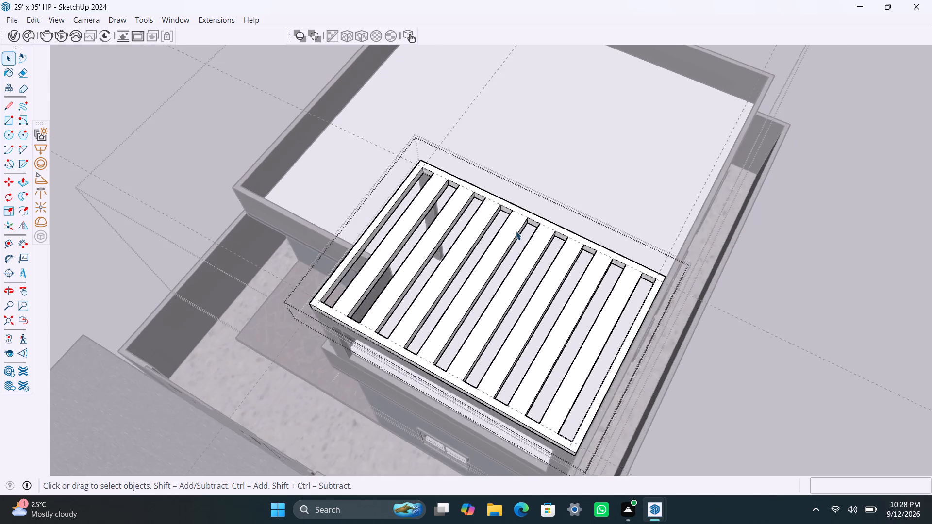
scroll(516, 231, down, 2)
drag(761, 211, 766, 210)
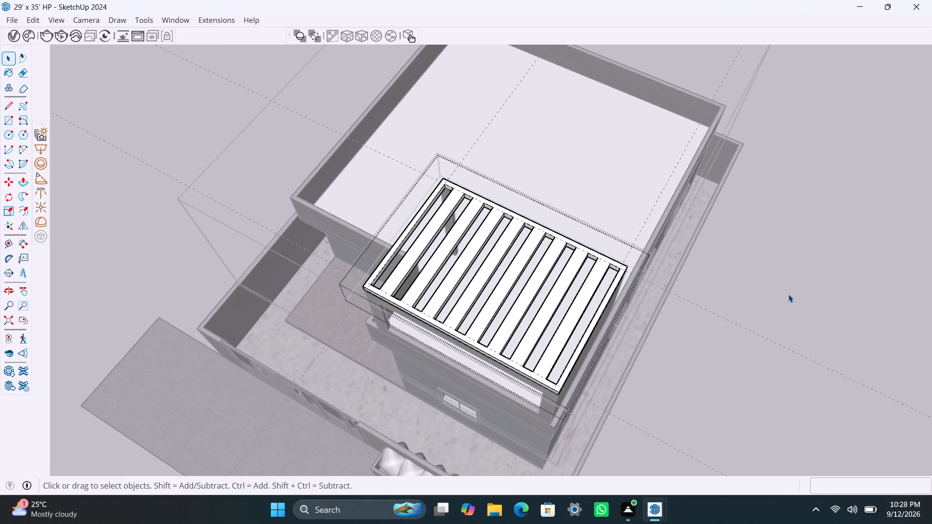
click(788, 294)
double_click(805, 235)
double_click(805, 231)
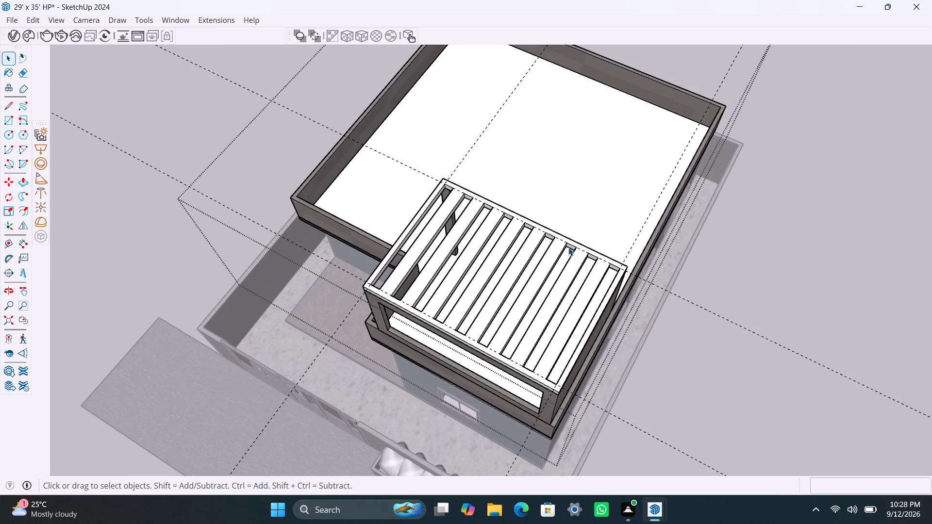
click(573, 240)
double_click(724, 252)
drag(724, 252, 716, 252)
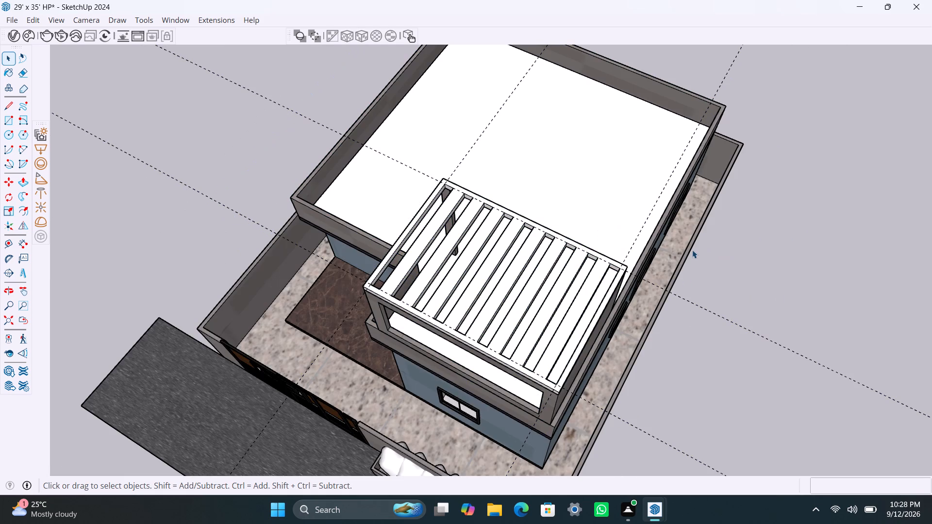
Apply the V-Ray material Wenge Highgloss 300cm to the slotted pergola slab's group and exit the nested groups.
triple_click(559, 236)
double_click(557, 236)
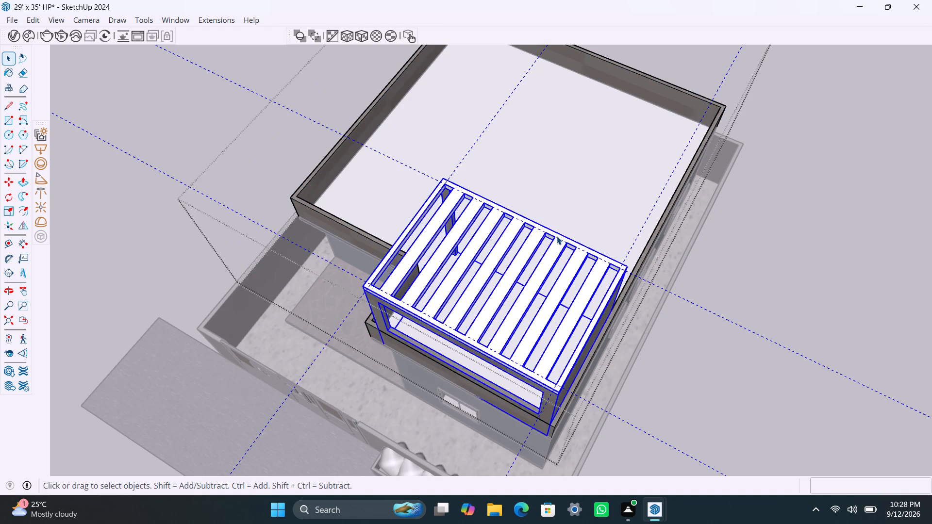
double_click(556, 237)
click(556, 239)
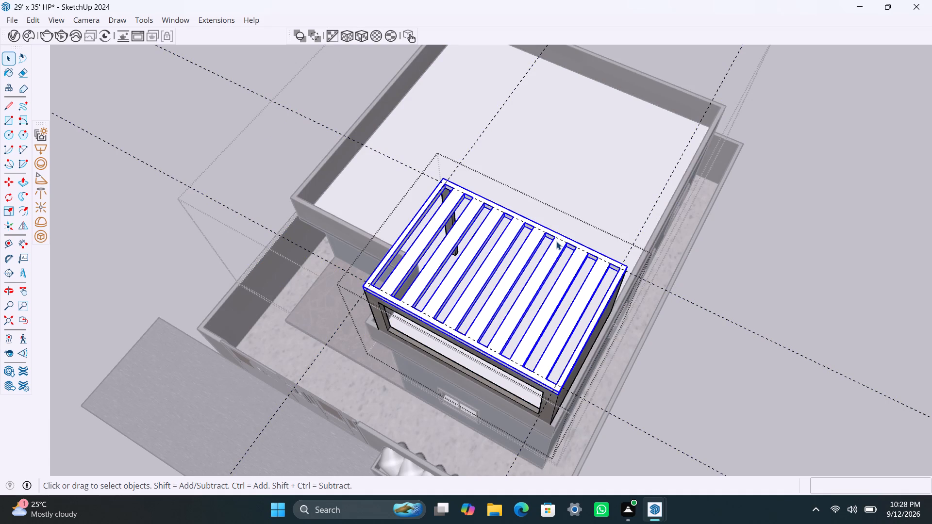
click(13, 33)
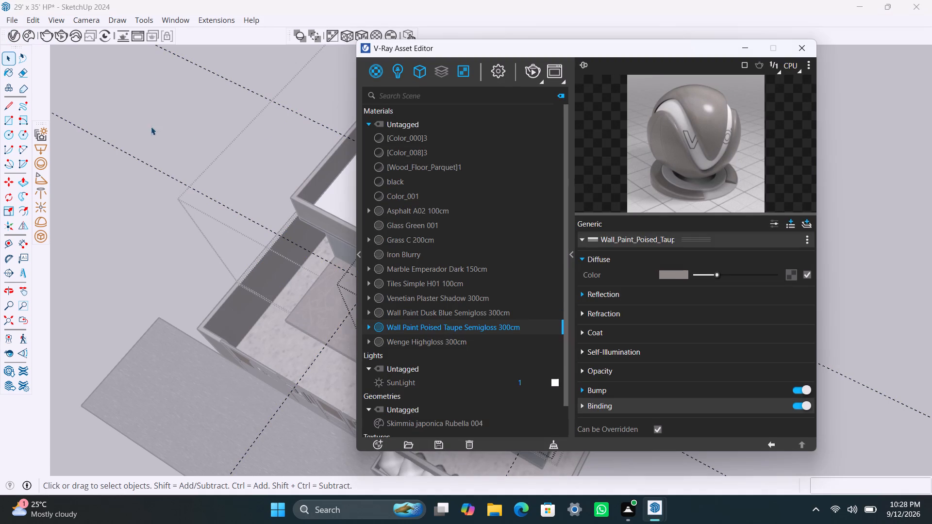
click(428, 340)
right_click(428, 340)
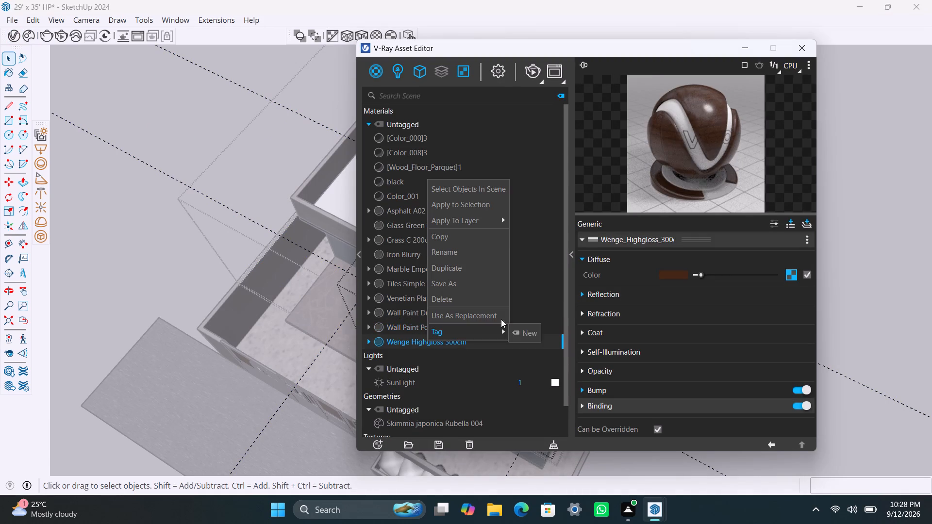
click(474, 202)
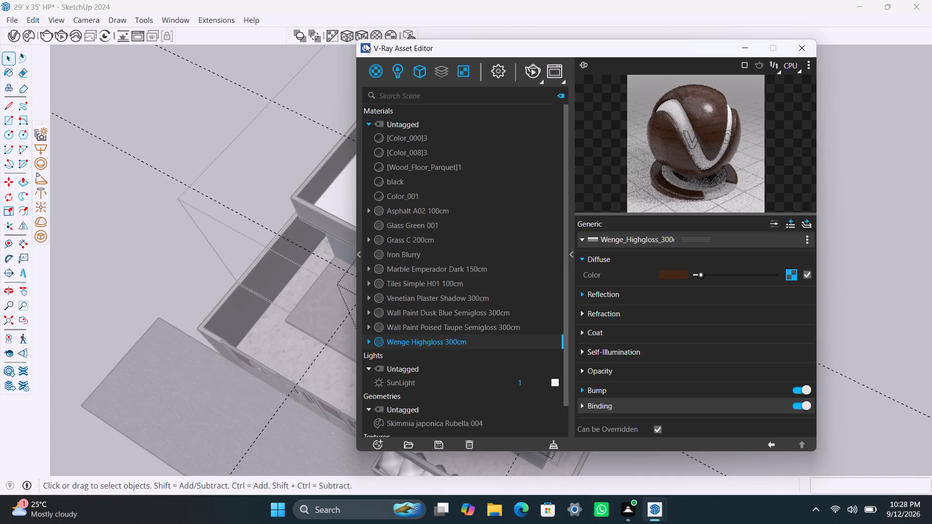
click(365, 32)
click(860, 194)
click(734, 46)
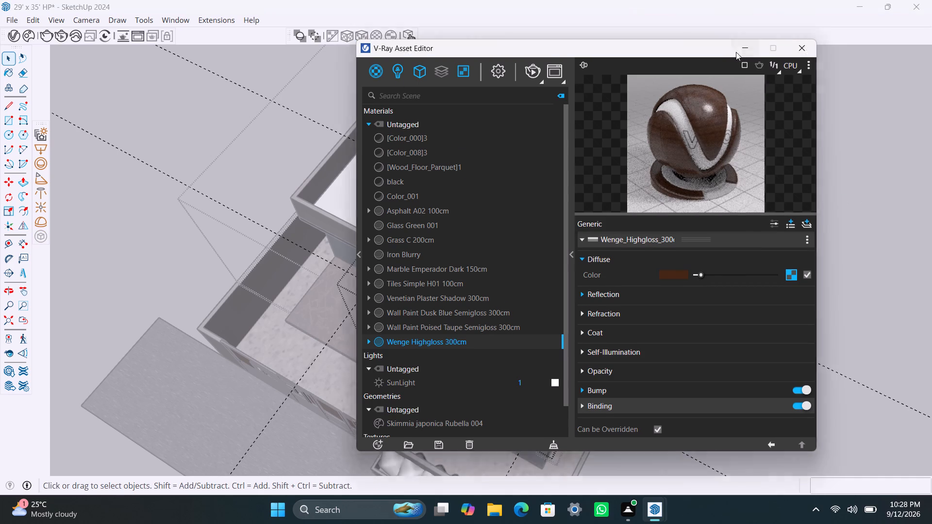
click(872, 242)
key(space)
scroll(459, 372, down, 3)
middle_drag(504, 399, 649, 226)
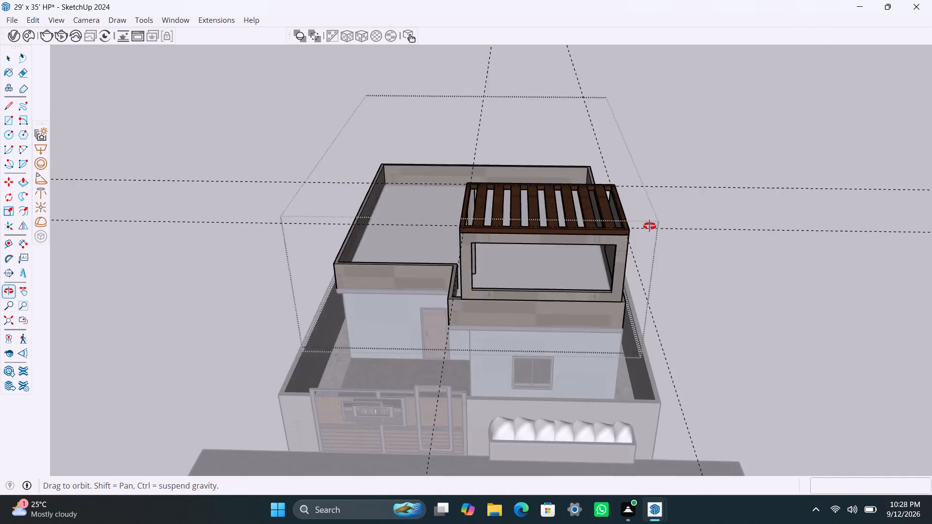
middle_drag(649, 226, 645, 186)
triple_click(780, 185)
triple_click(780, 185)
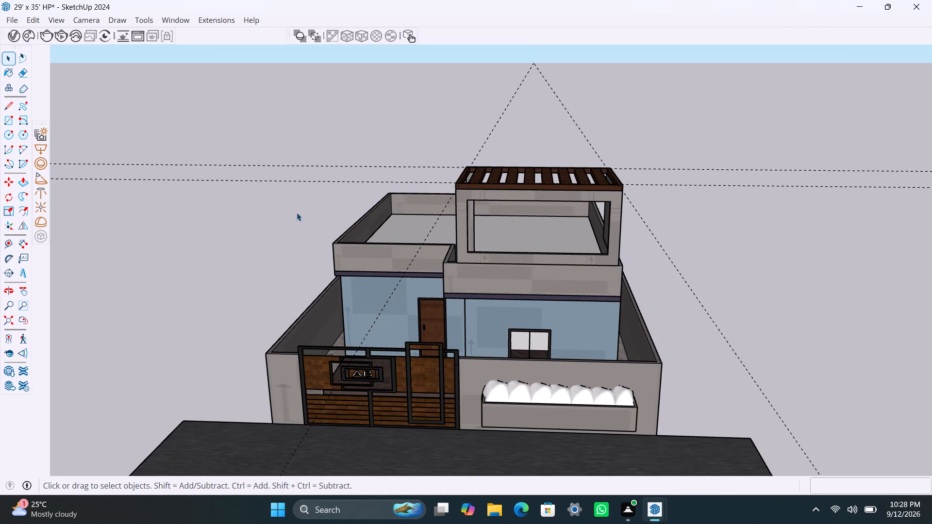
Delete all guides from the model.
click(28, 18)
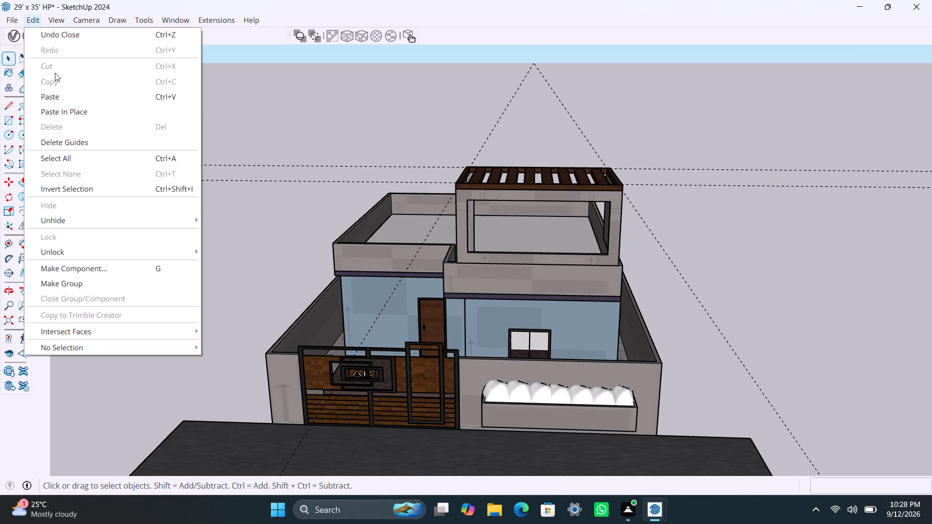
click(88, 137)
Examine the house's front facade and the rooftop pergola from street level and slightly above.
scroll(519, 300, up, 1)
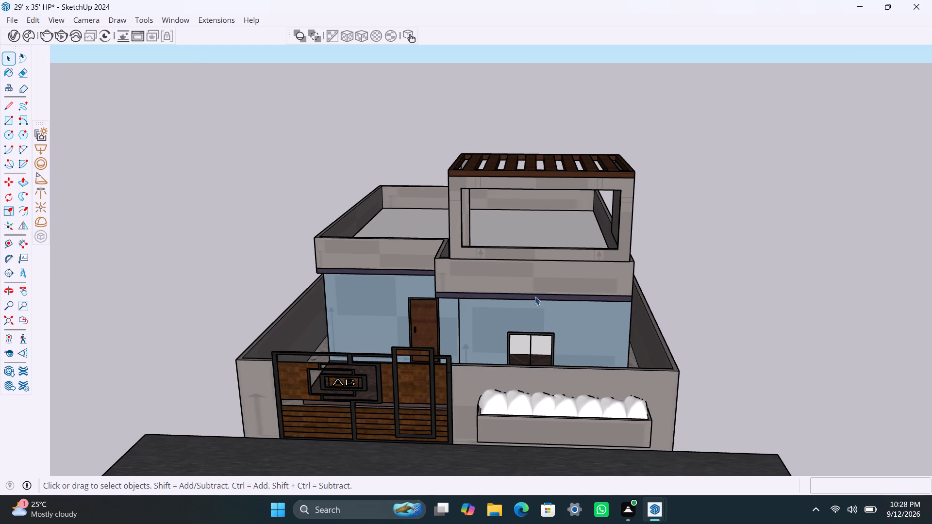
middle_drag(536, 296, 636, 219)
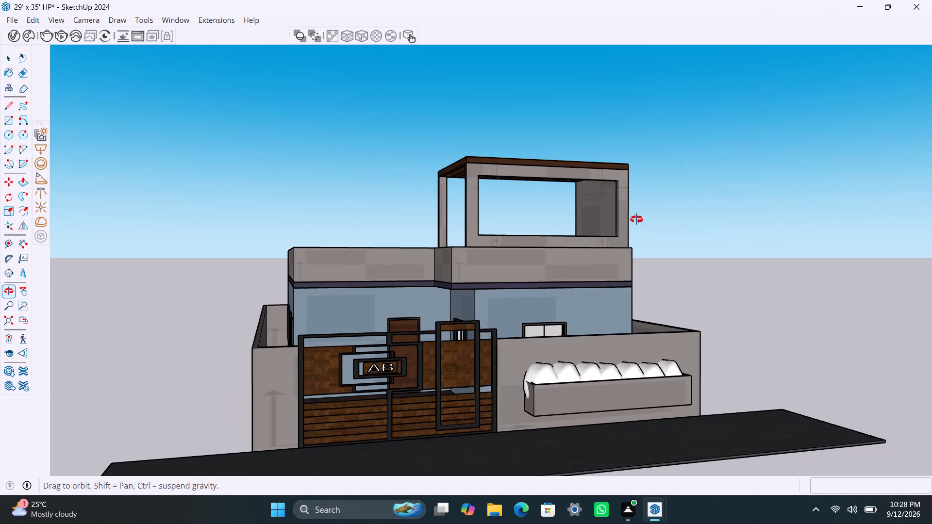
middle_drag(636, 219, 561, 251)
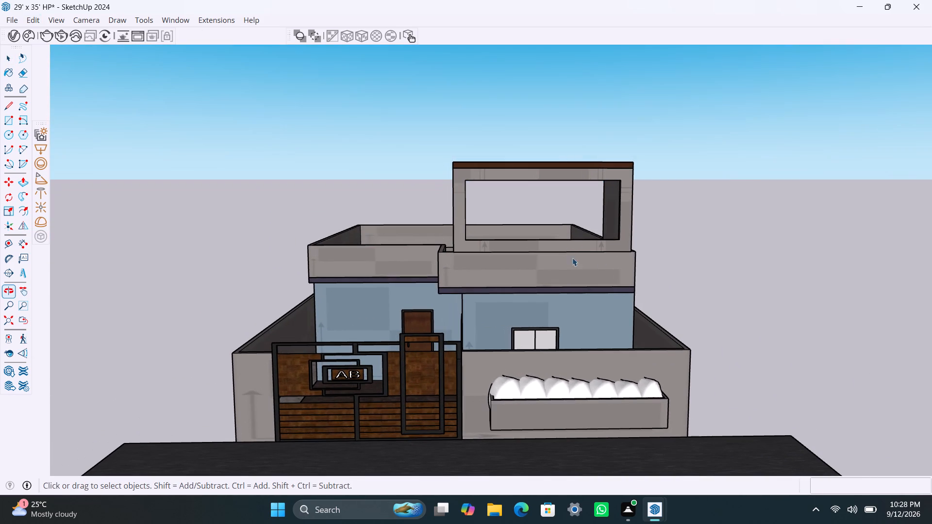
middle_drag(586, 290, 602, 313)
scroll(596, 323, up, 1)
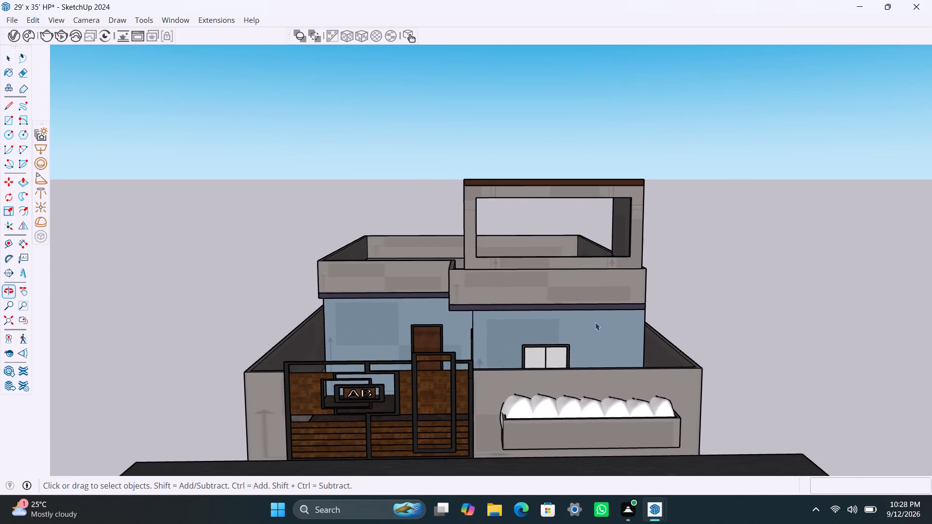
middle_drag(578, 305, 580, 289)
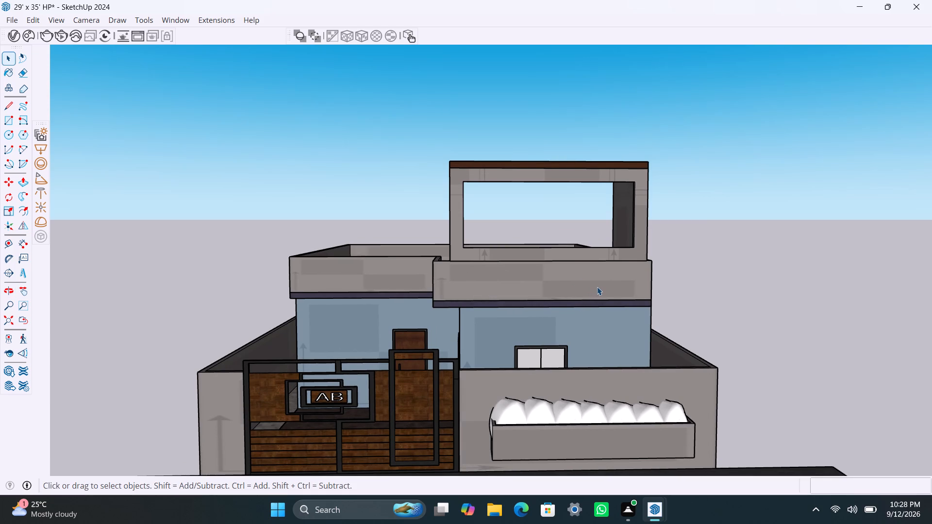
middle_drag(609, 341, 607, 305)
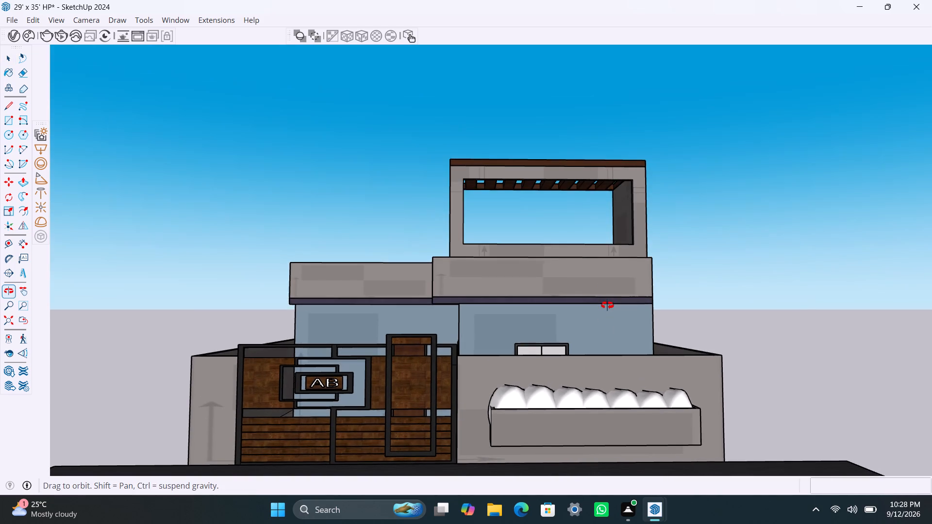
middle_drag(607, 305, 600, 305)
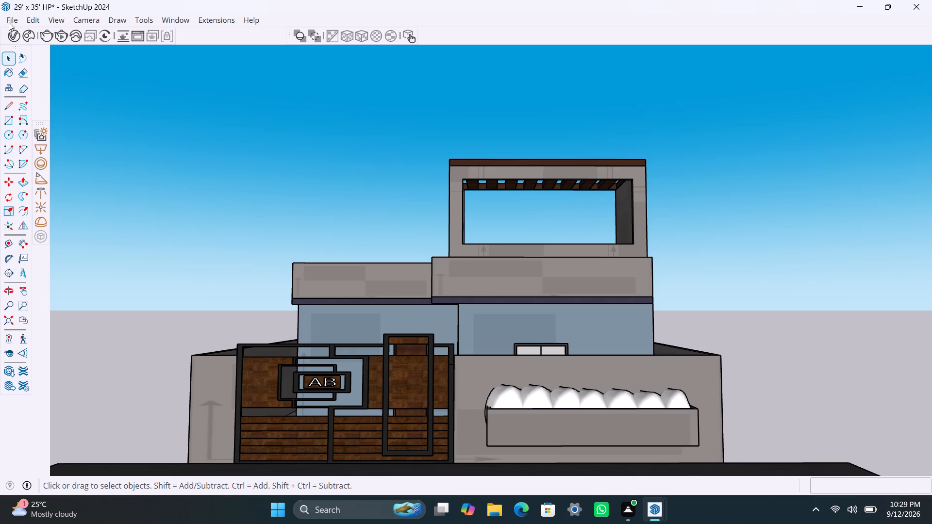
Browse the downloaded vegetation 3D models in the Chaos Cosmos Browser.
click(28, 31)
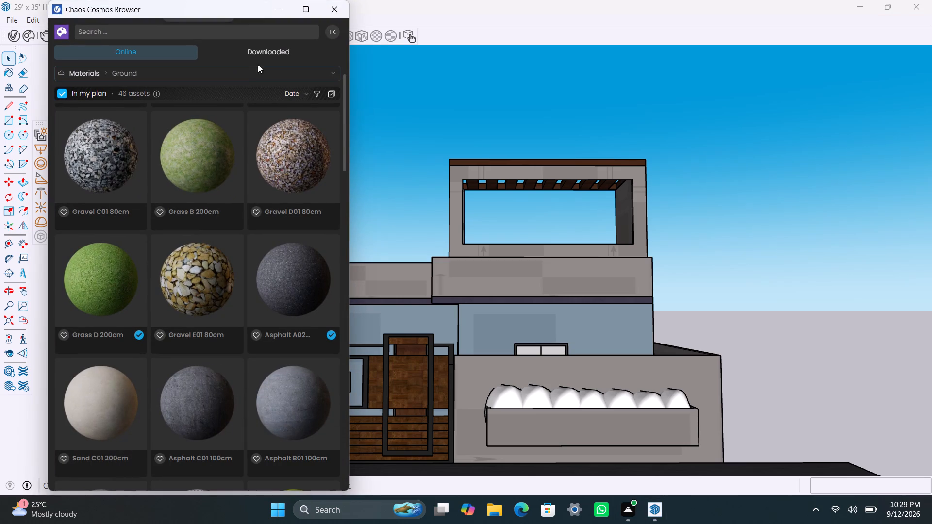
click(268, 53)
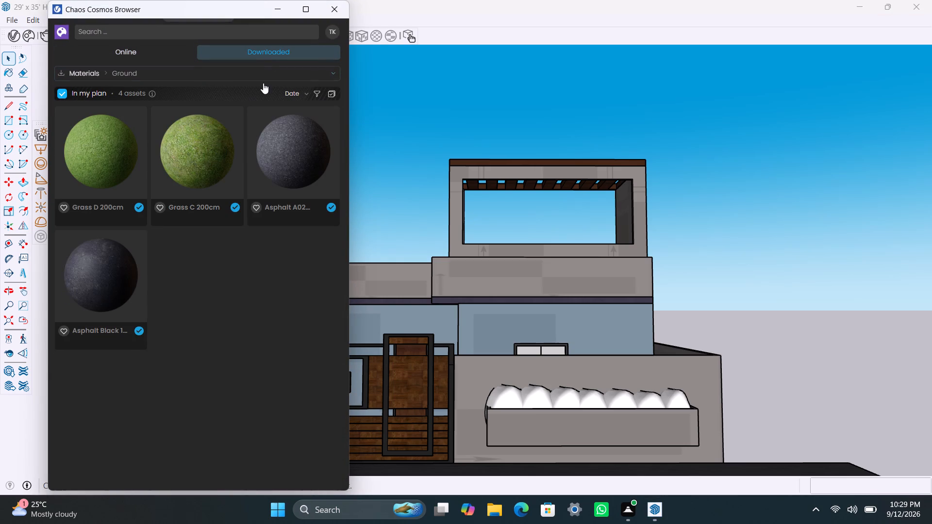
click(137, 70)
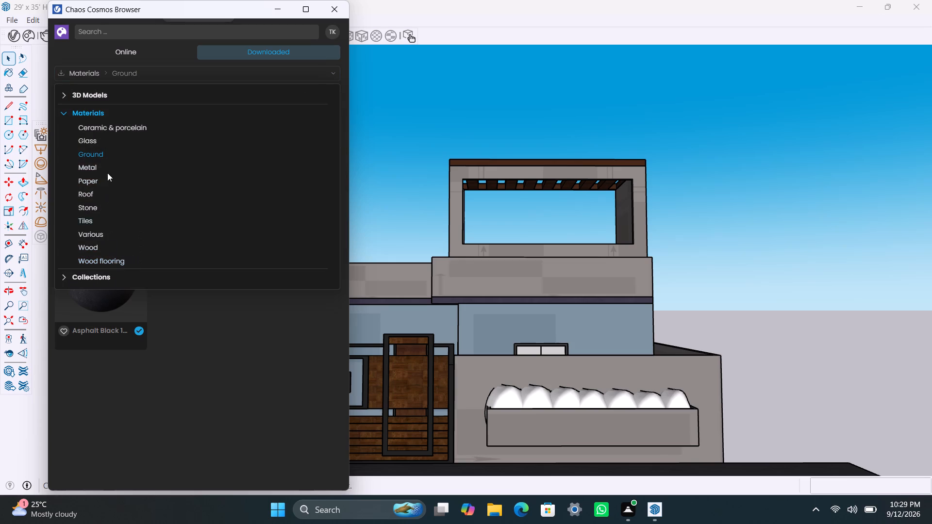
click(102, 100)
click(106, 138)
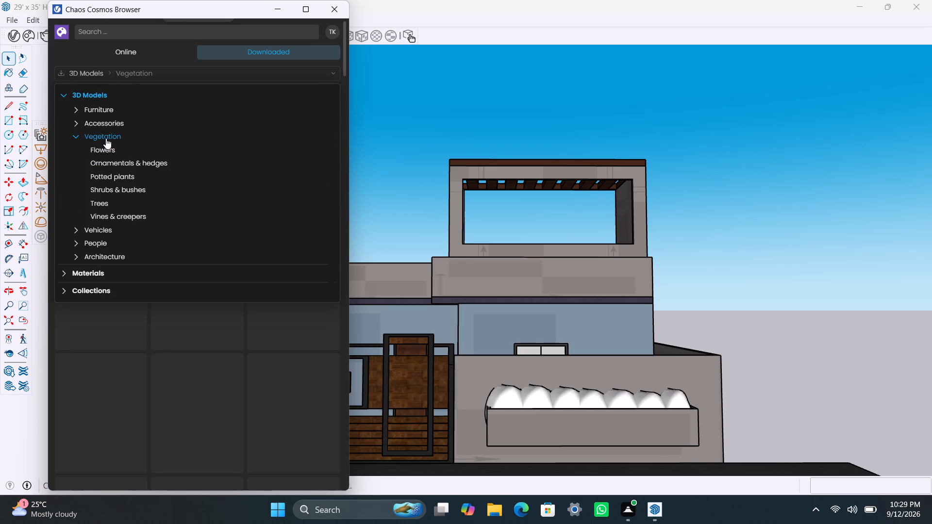
scroll(199, 399, down, 2)
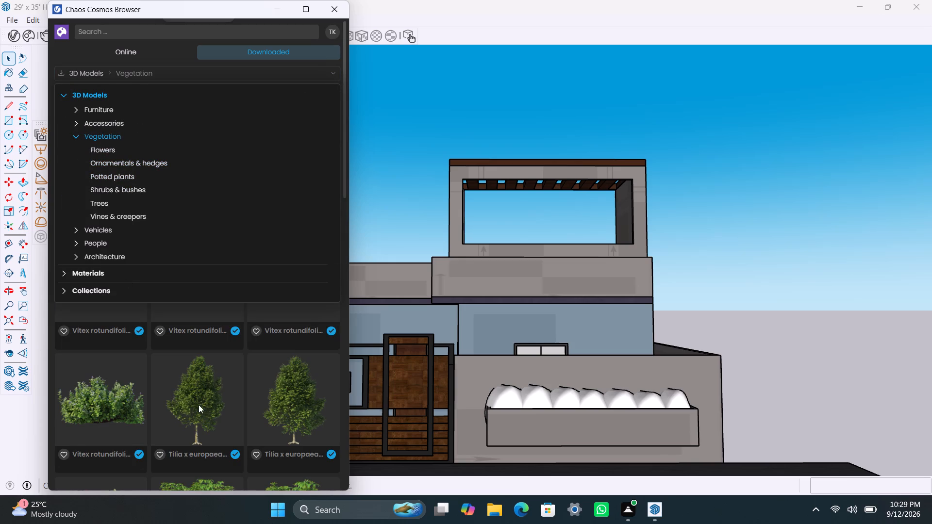
scroll(199, 405, down, 3)
click(258, 47)
click(286, 48)
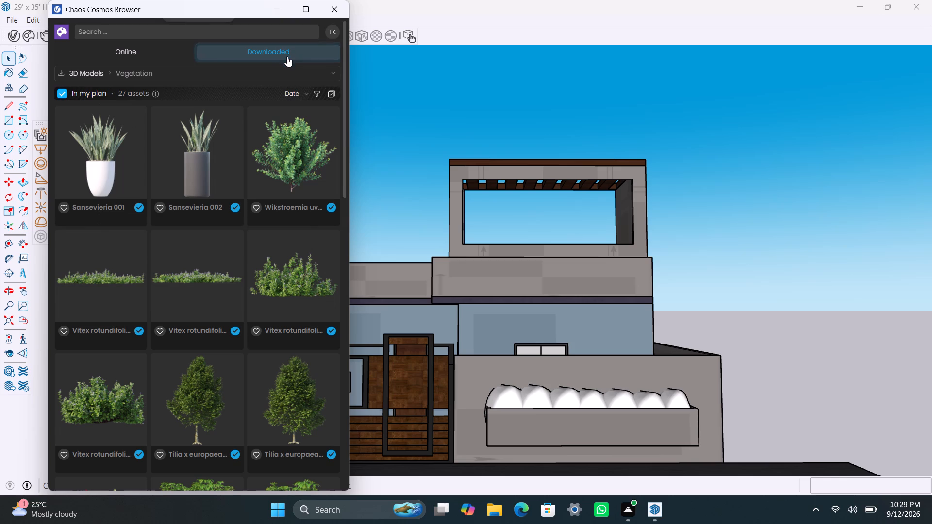
click(287, 57)
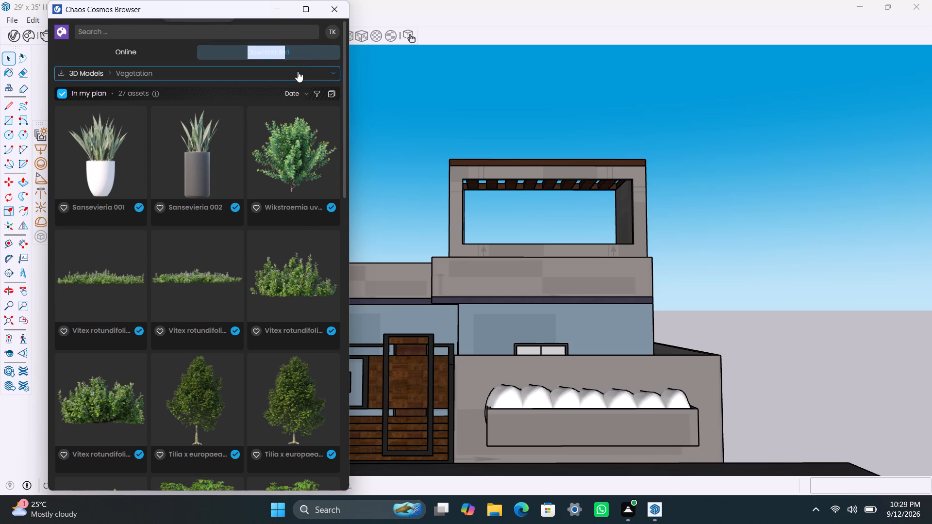
click(308, 57)
click(312, 55)
click(177, 51)
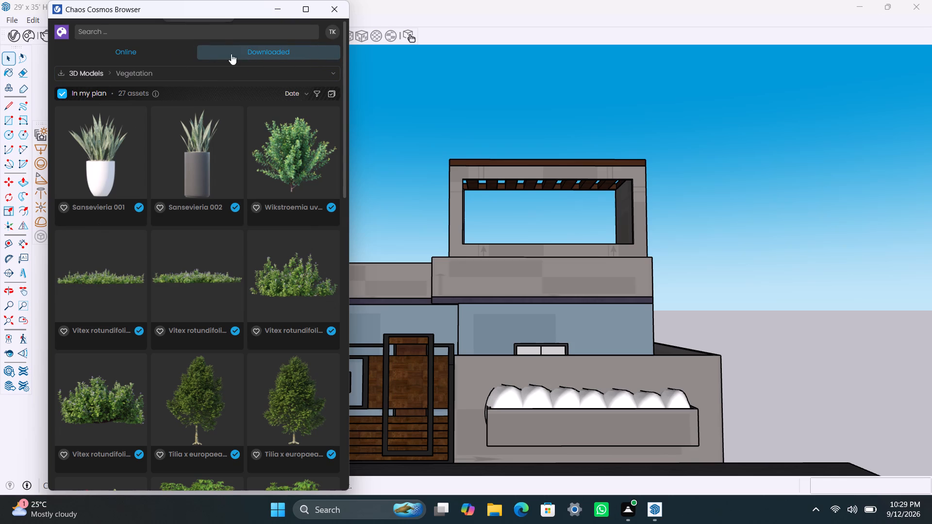
click(259, 55)
click(260, 55)
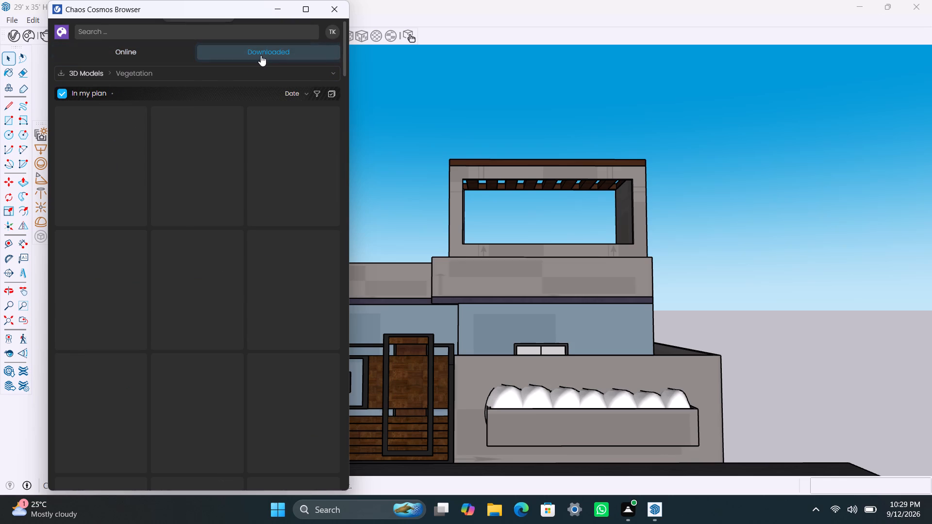
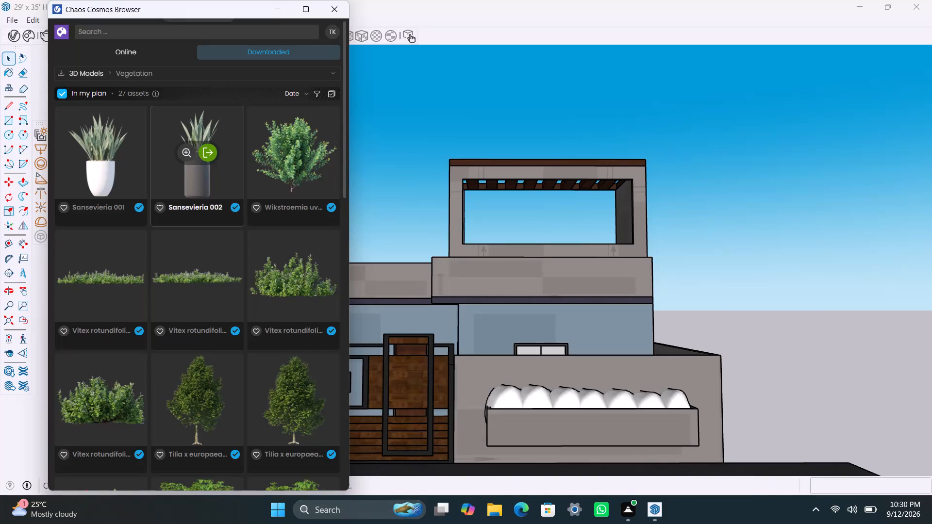
Import the downloaded Hanging Plant from Chaos Cosmos vegetation and hang the first one at the left end of the pergola frame's front opening.
scroll(193, 331, down, 8)
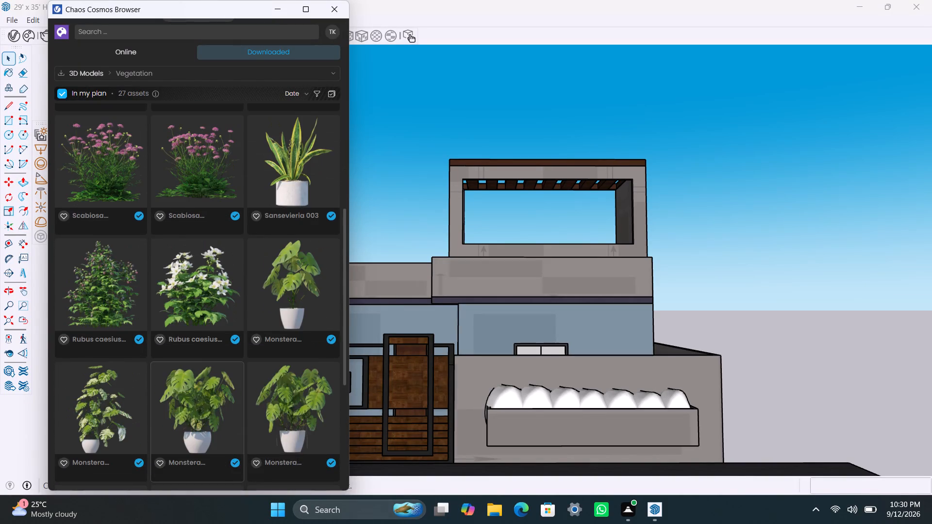
scroll(223, 389, down, 4)
scroll(100, 403, down, 2)
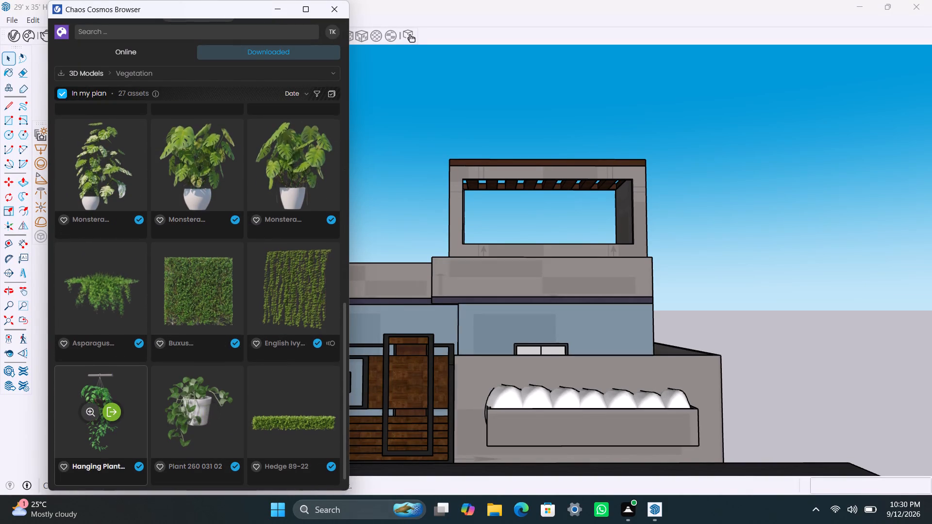
click(119, 394)
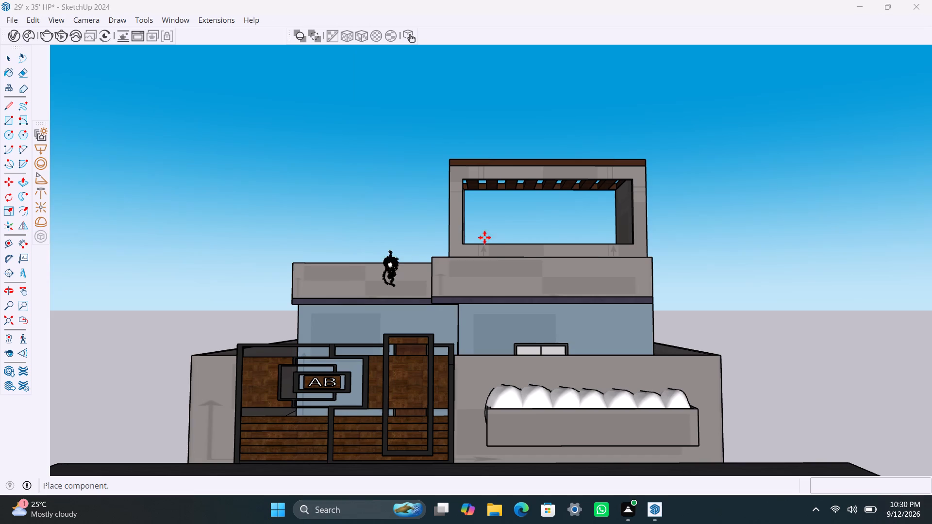
scroll(478, 199, up, 4)
middle_drag(481, 184, 486, 125)
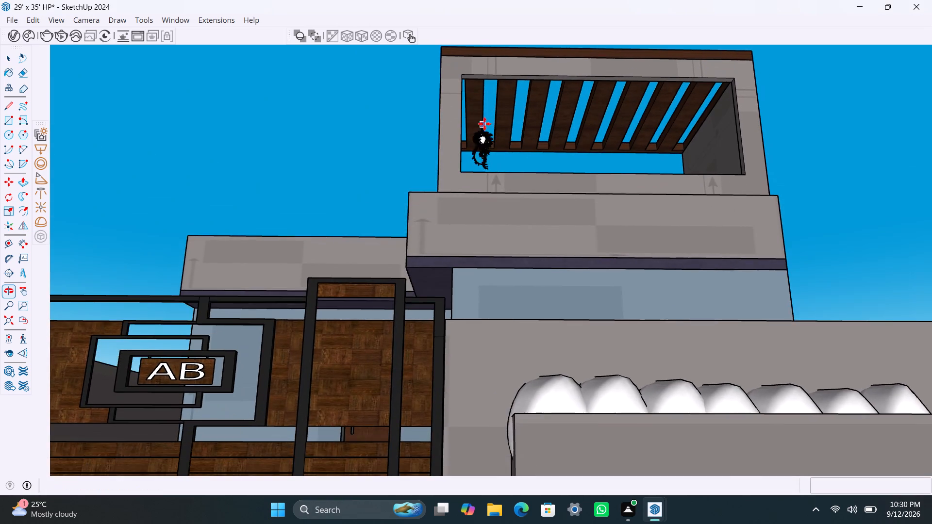
scroll(475, 94, up, 4)
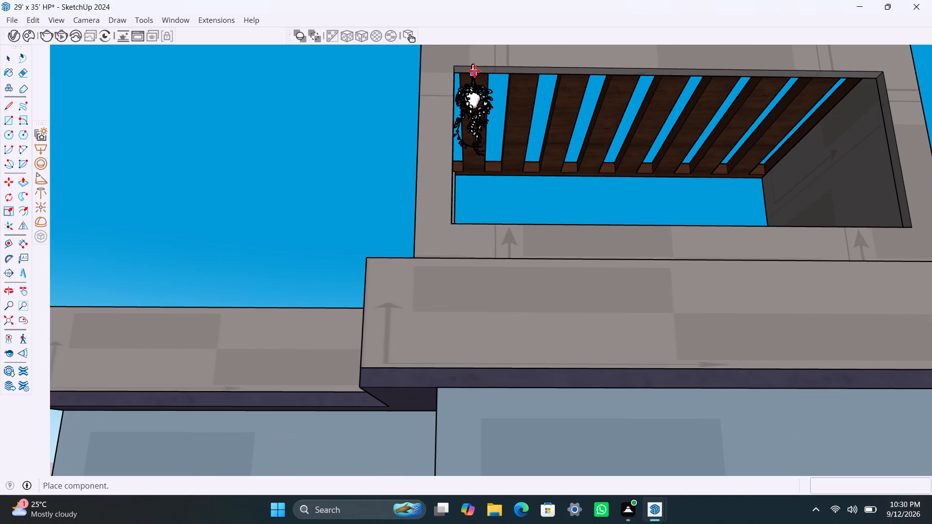
click(474, 71)
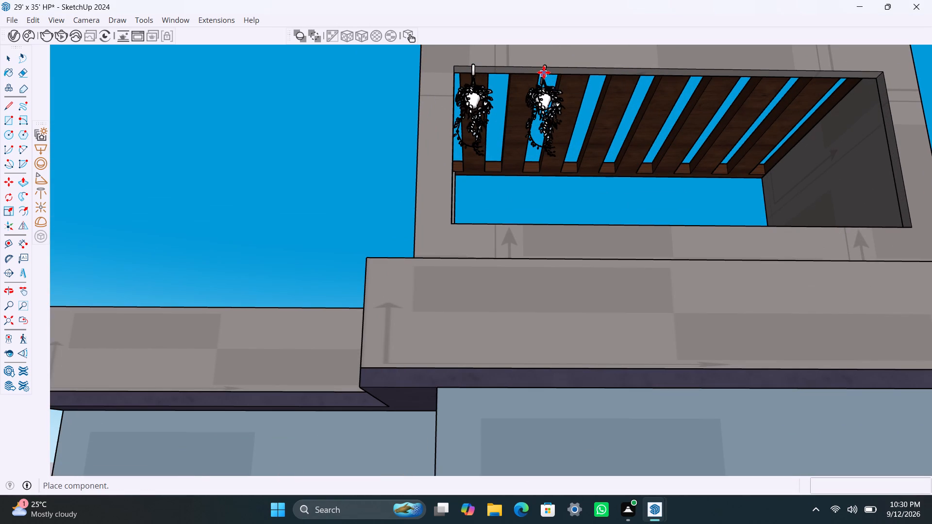
Place five more hanging plants, evenly spaced along the top edge of the pergola frame's opening, and end placement.
click(544, 72)
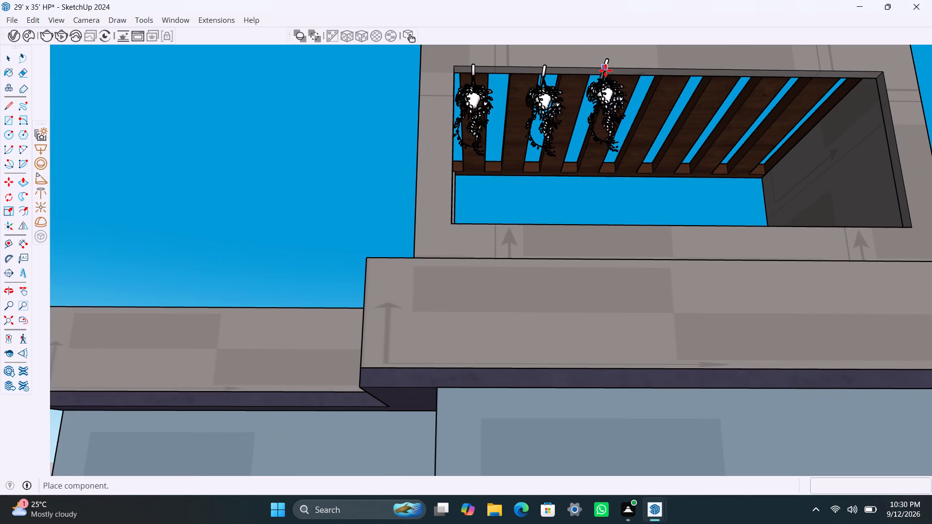
click(616, 74)
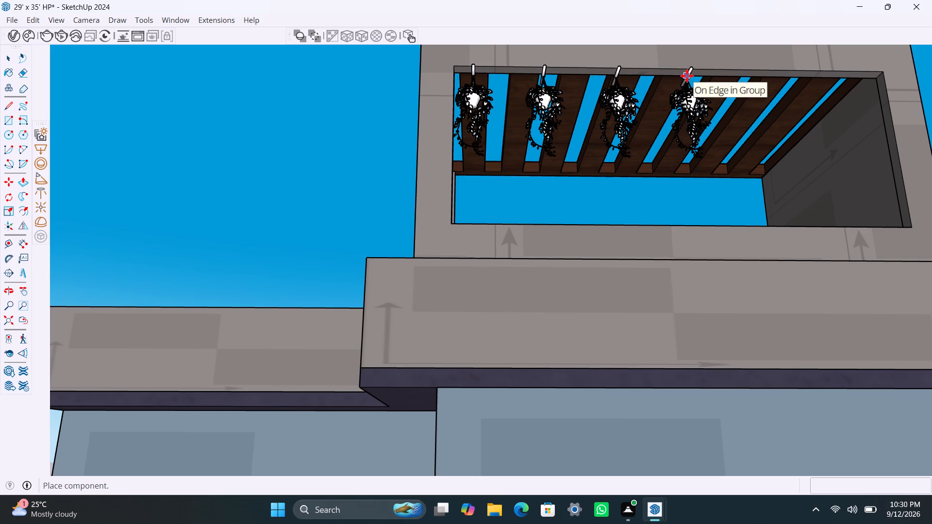
click(687, 76)
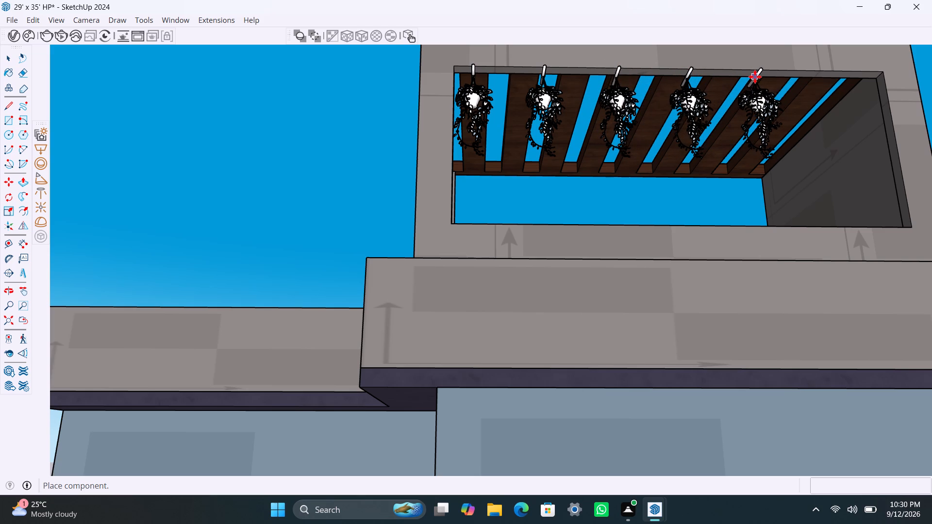
click(755, 77)
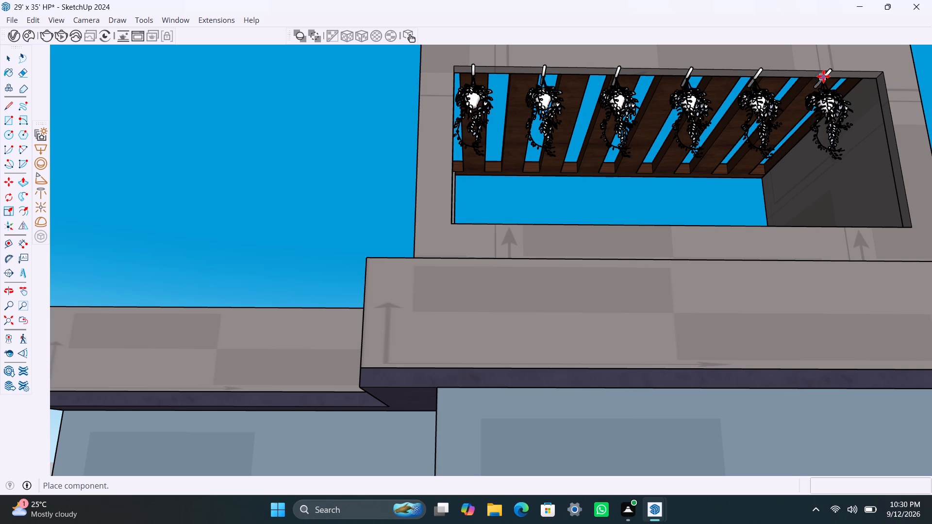
click(823, 77)
scroll(574, 192, down, 3)
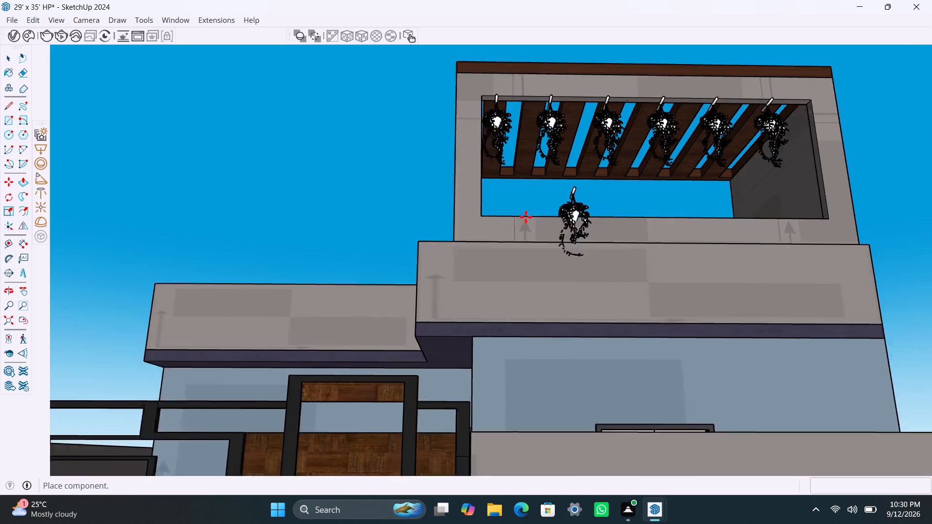
scroll(526, 217, down, 3)
middle_drag(520, 242, 497, 396)
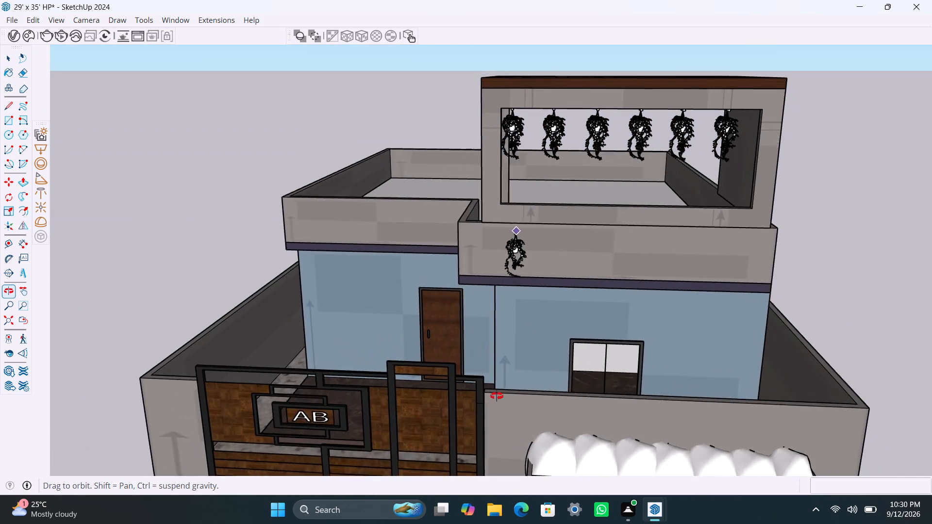
middle_drag(497, 396, 500, 393)
scroll(536, 299, down, 3)
scroll(492, 274, down, 3)
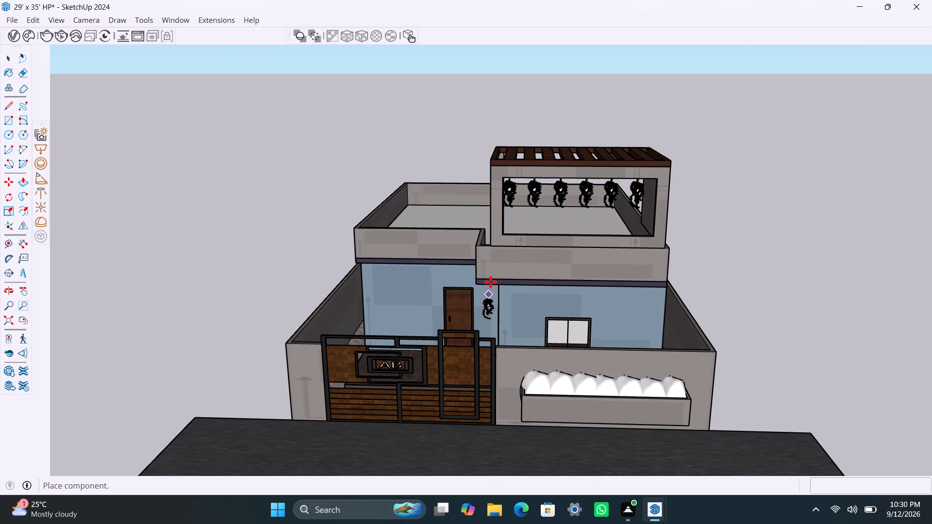
key(space)
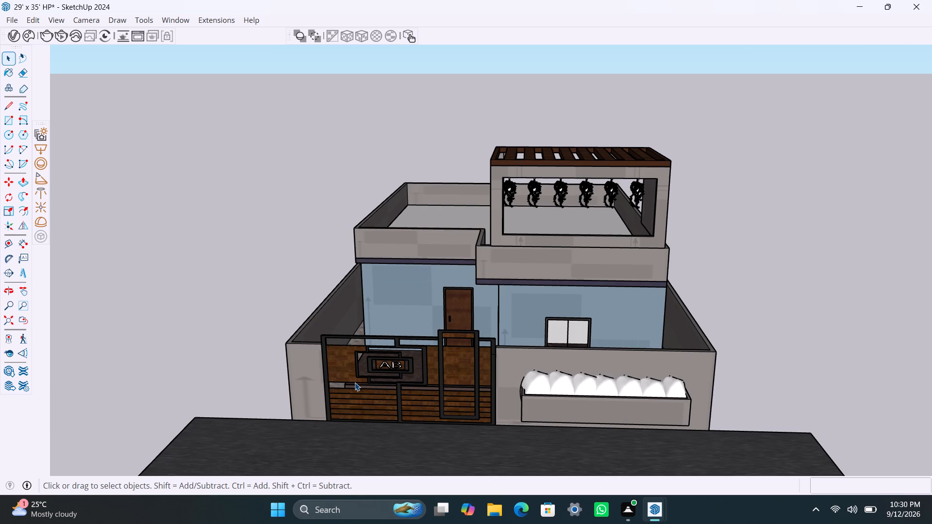
Save the house model with the hanging plants.
scroll(576, 401, down, 2)
middle_drag(498, 411, 511, 414)
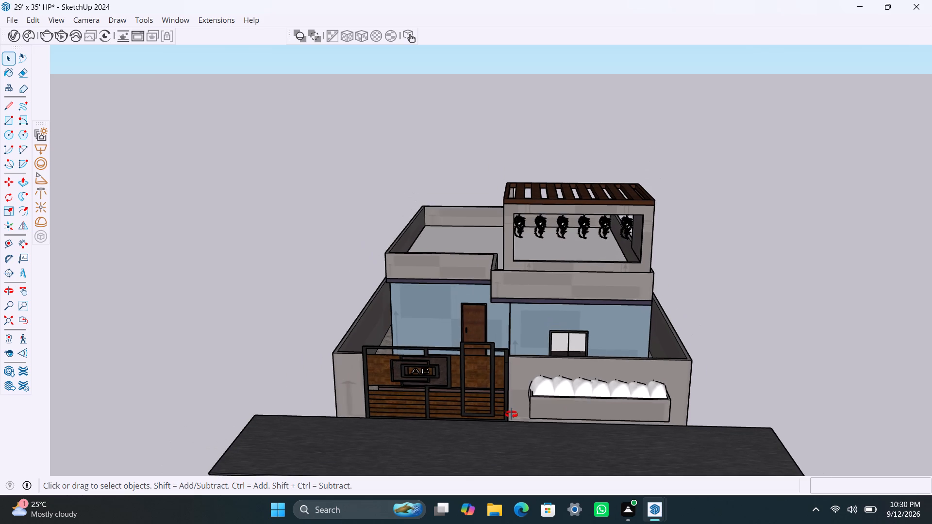
middle_drag(511, 414, 516, 417)
key(ctrl+s)
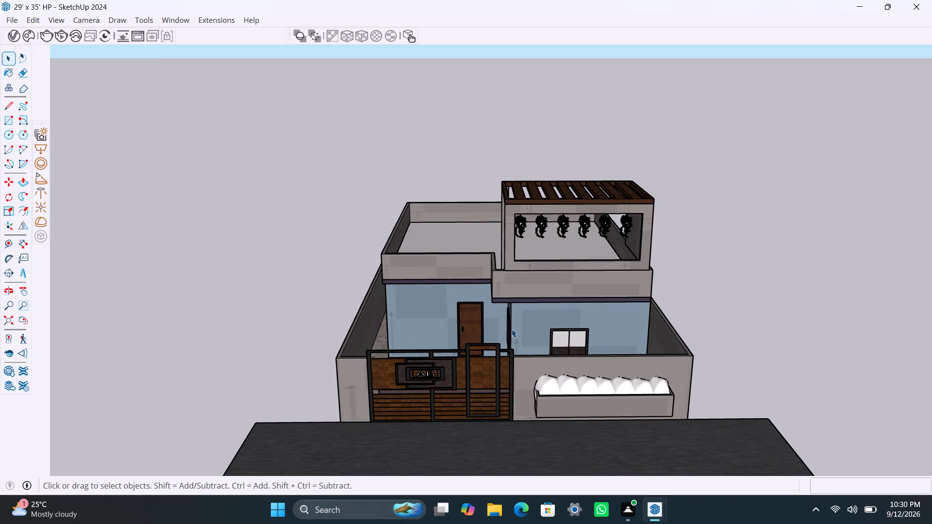
Examine the house's front elevation, including the gate, planter wall and pergola plants.
scroll(483, 385, up, 2)
middle_drag(489, 388, 483, 315)
scroll(518, 348, up, 3)
scroll(460, 330, down, 1)
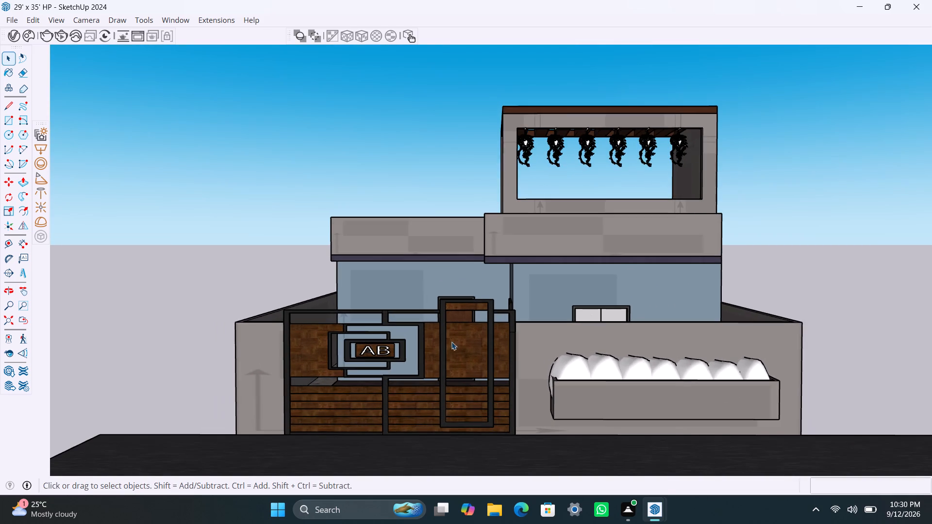
scroll(450, 348, down, 1)
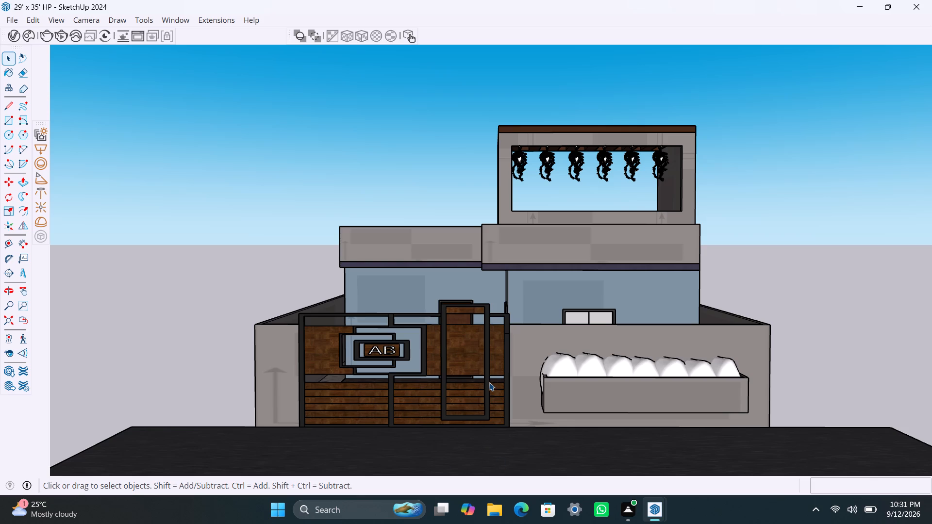
scroll(497, 373, up, 1)
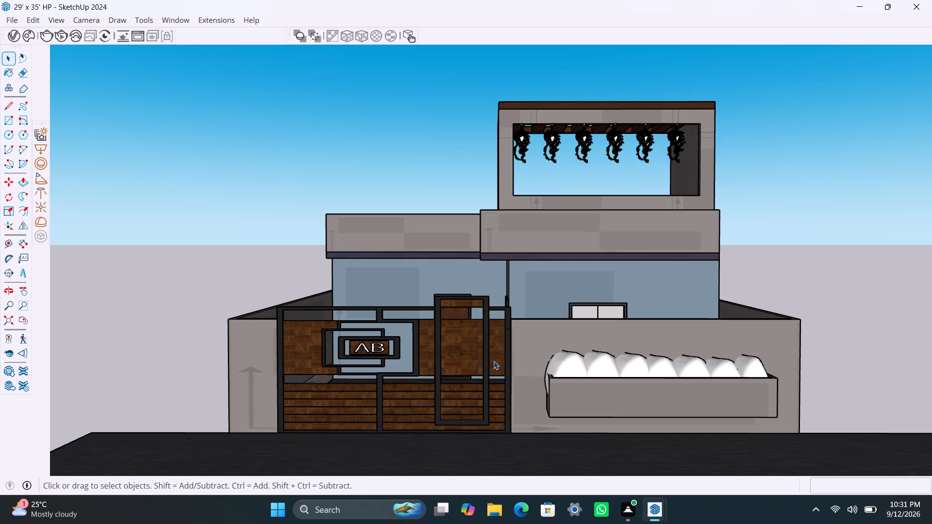
shift+middle_drag(492, 362, 489, 344)
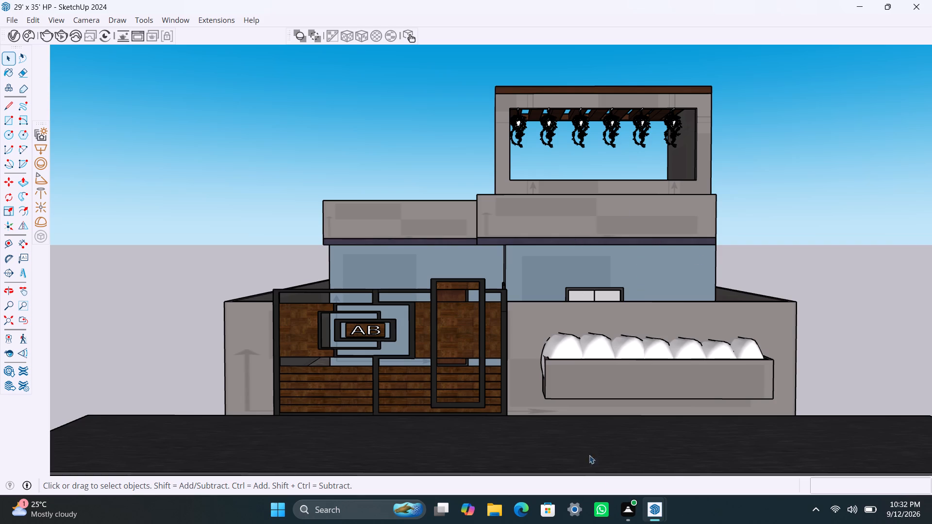
Place a V-Ray dome light beside the left end of the front boundary wall.
scroll(547, 347, up, 1)
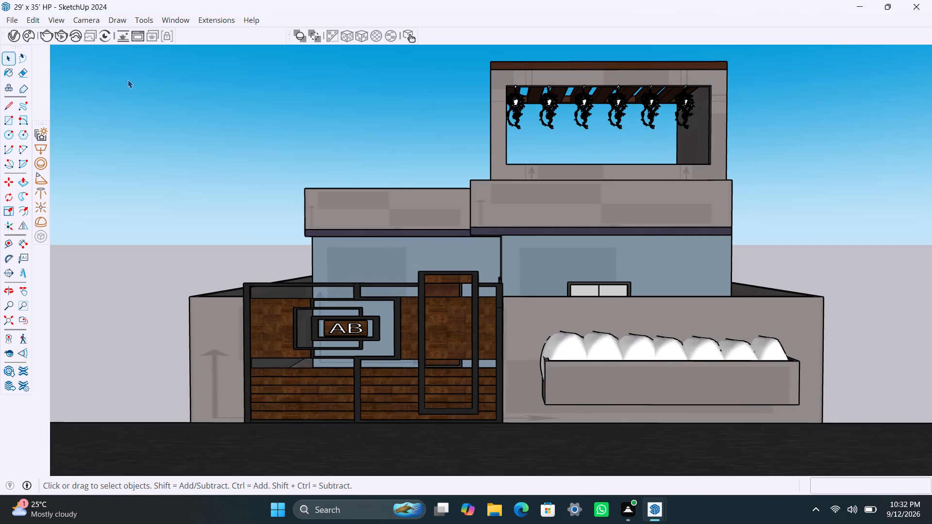
click(45, 219)
click(117, 396)
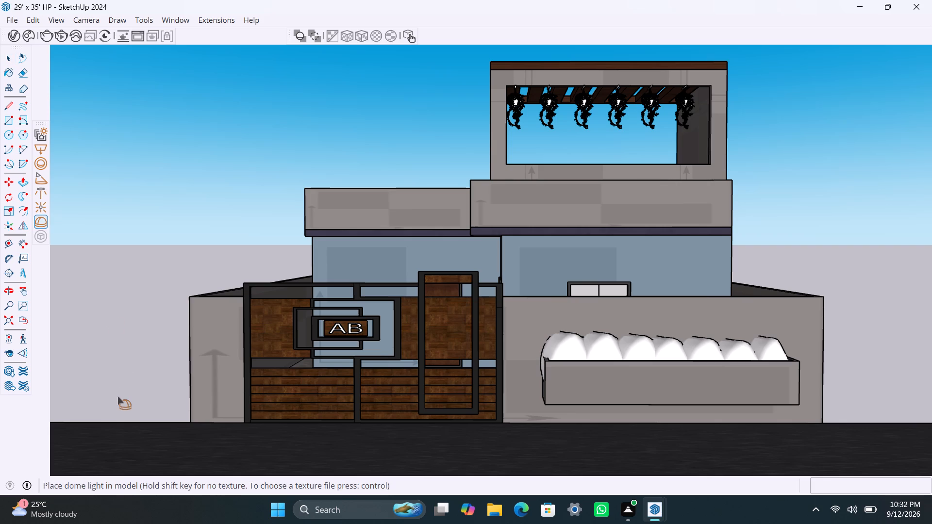
click(120, 390)
Enlarge the dome light, scaling its height by about 5.83 and its width by about 2.31, and widen it further on the opposite side.
click(113, 400)
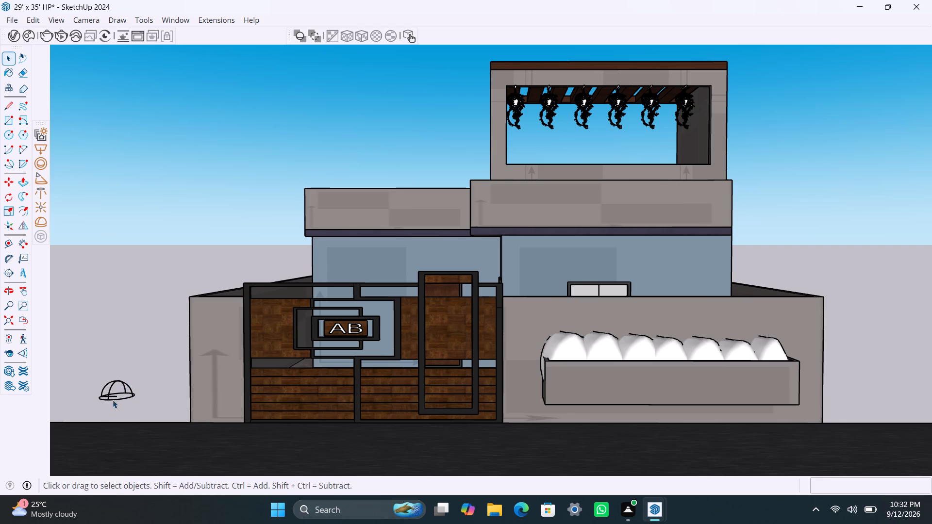
key(s)
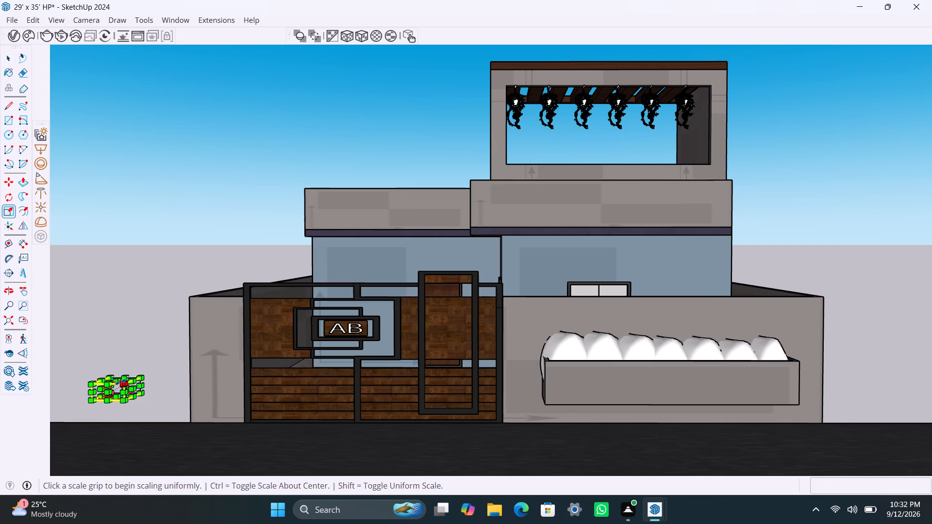
drag(118, 377, 119, 349)
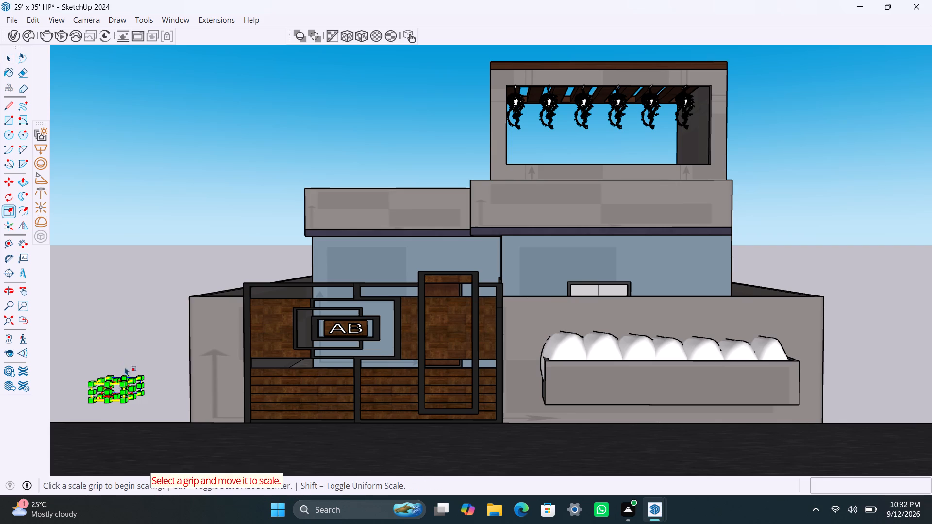
drag(119, 377, 123, 306)
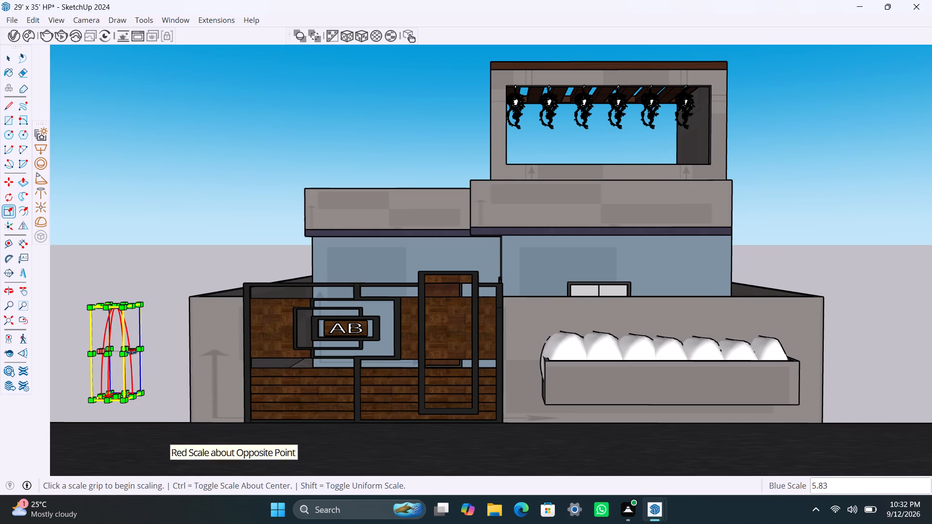
drag(134, 351, 173, 350)
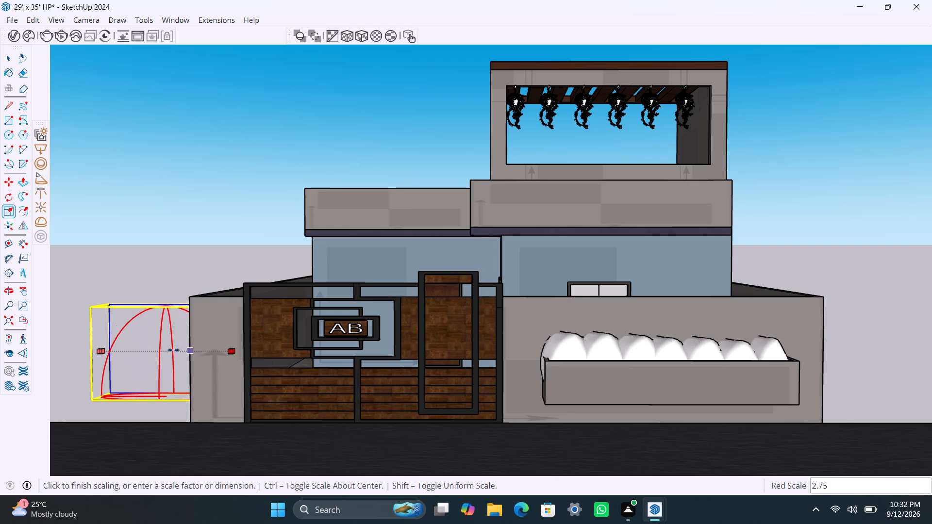
drag(173, 350, 173, 365)
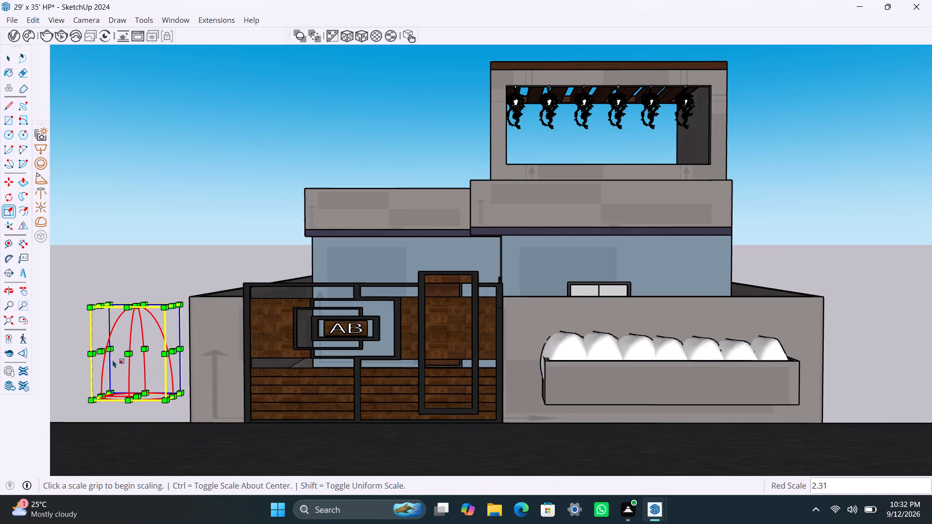
drag(99, 352, 60, 345)
key(space)
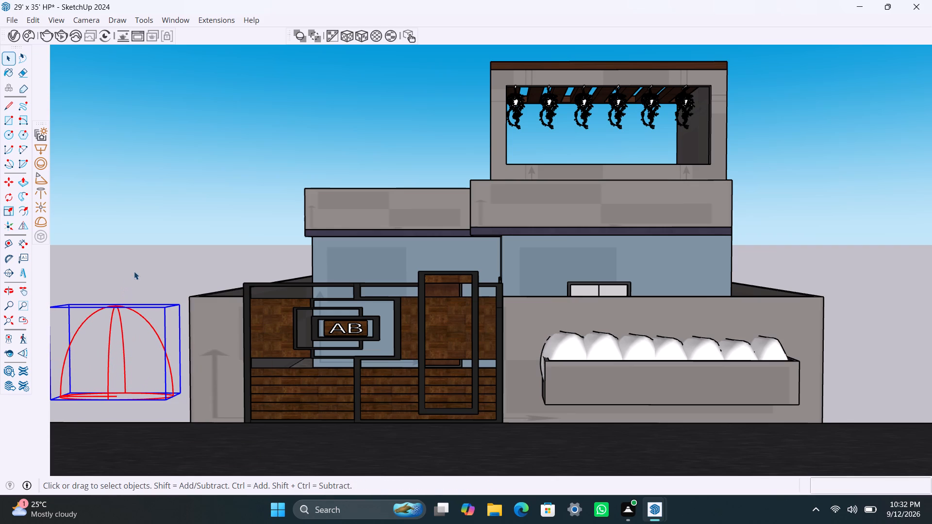
Move the enlarged dome light down a little over 1 foot so its base sits at the road's level.
click(124, 388)
key(m)
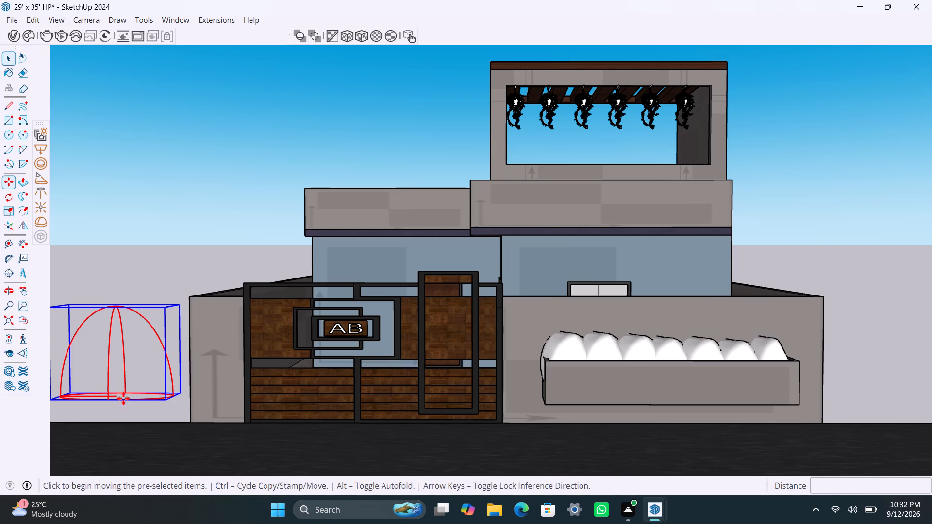
click(166, 397)
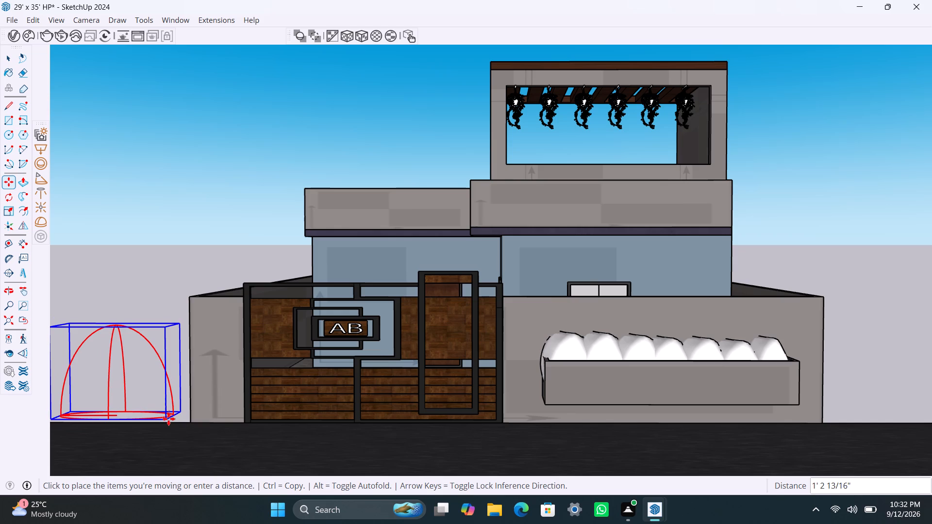
click(168, 419)
key(space)
click(160, 257)
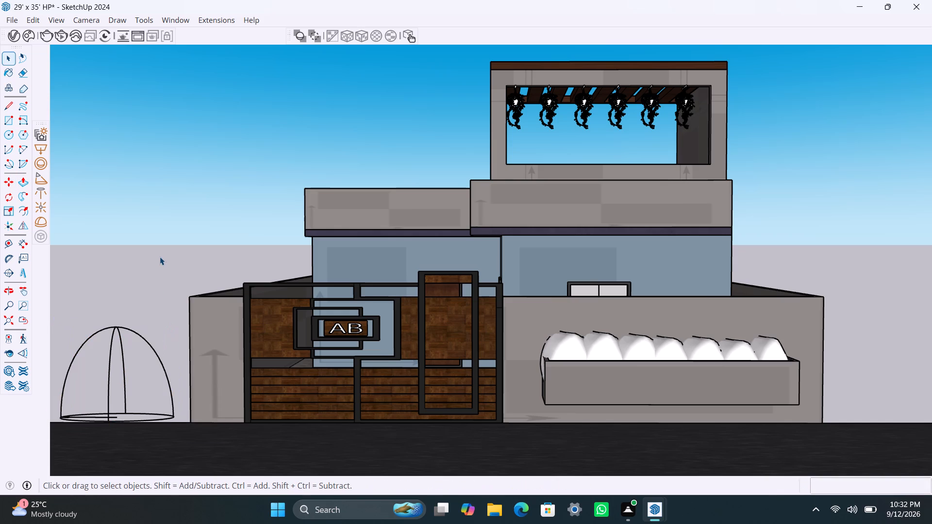
Scale the dome light's height down slightly to flatten it, keeping its base in place.
click(112, 343)
key(s)
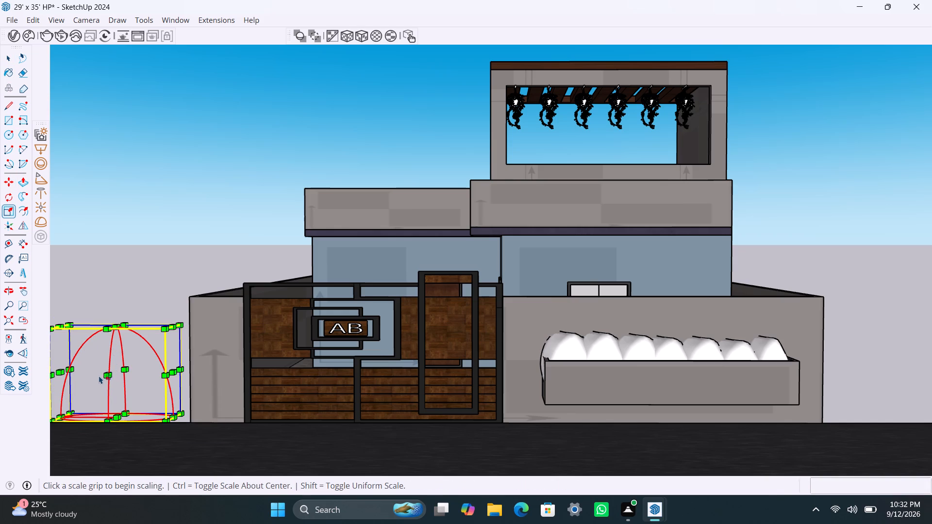
drag(113, 323, 114, 331)
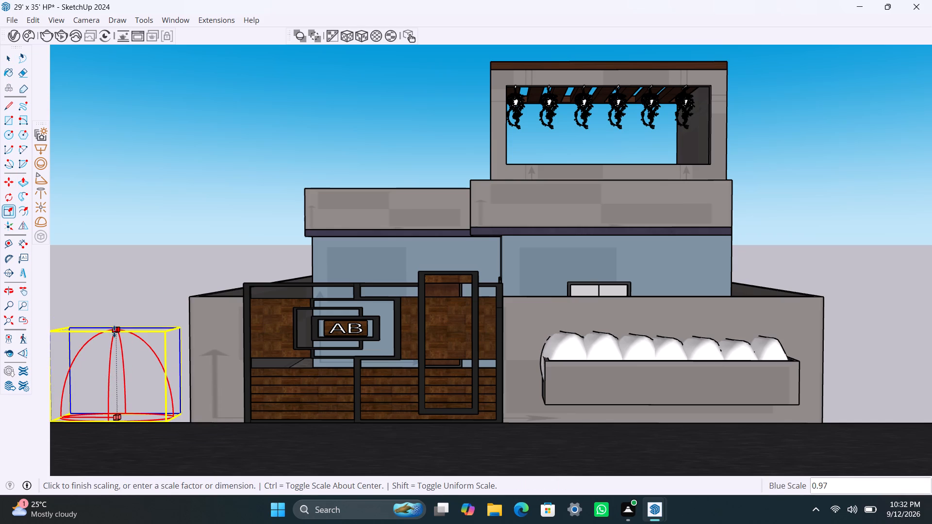
drag(114, 331, 114, 341)
key(space)
click(181, 289)
Save the model with the dome light added.
key(ctrl+s)
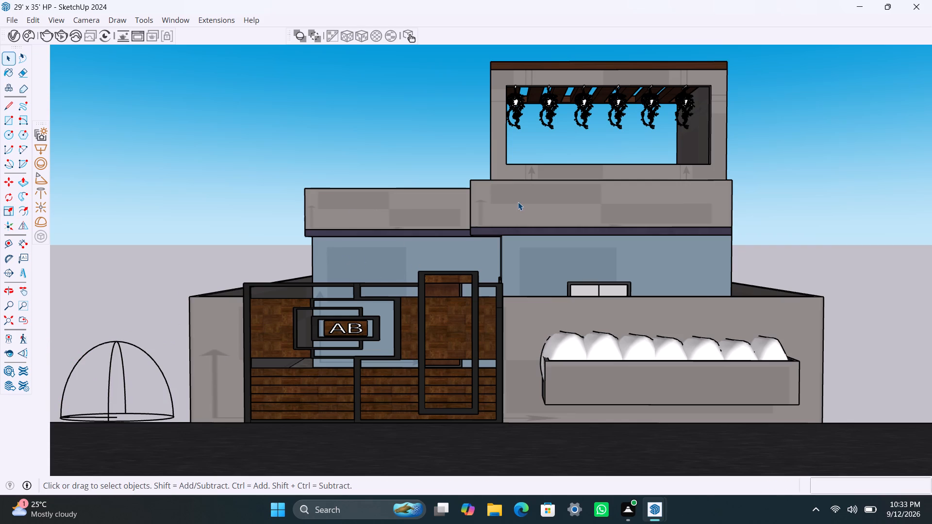
Switch the camera to two-point perspective for the front view of the house.
click(80, 22)
click(78, 116)
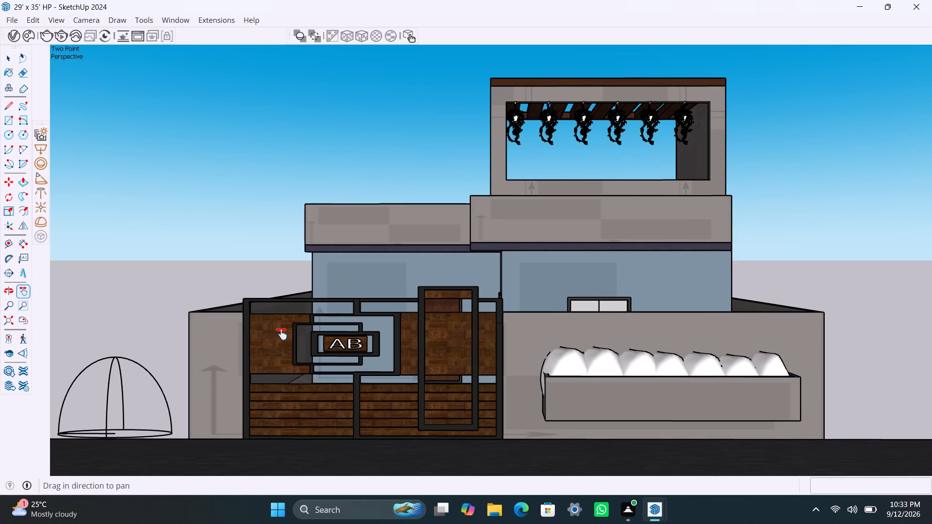
shift+middle_drag(336, 354, 338, 341)
scroll(345, 339, up, 1)
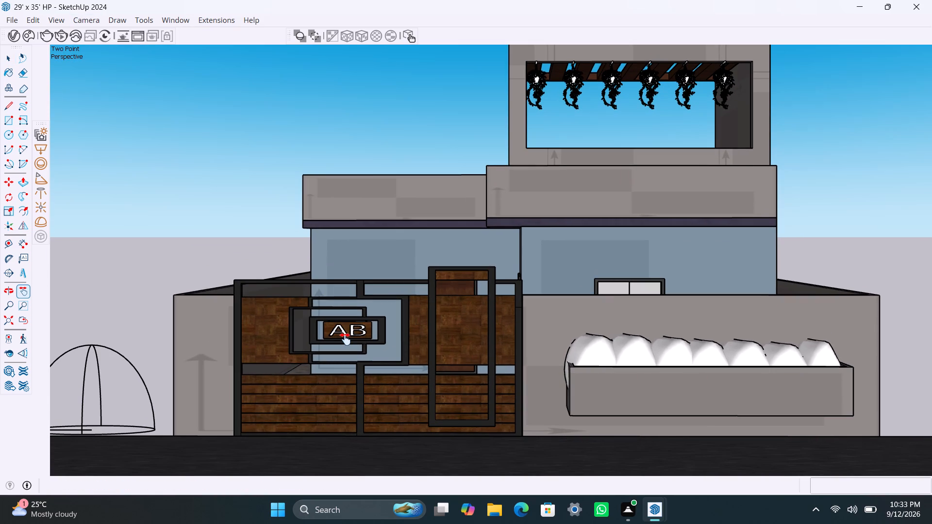
scroll(351, 331, down, 1)
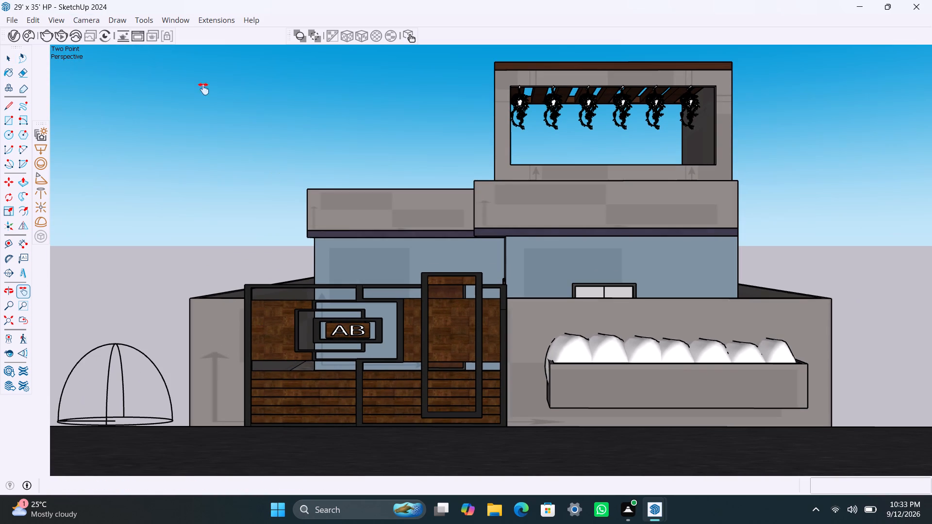
Run a V-Ray test render of the front view, stop it, and close the frame buffer.
click(55, 35)
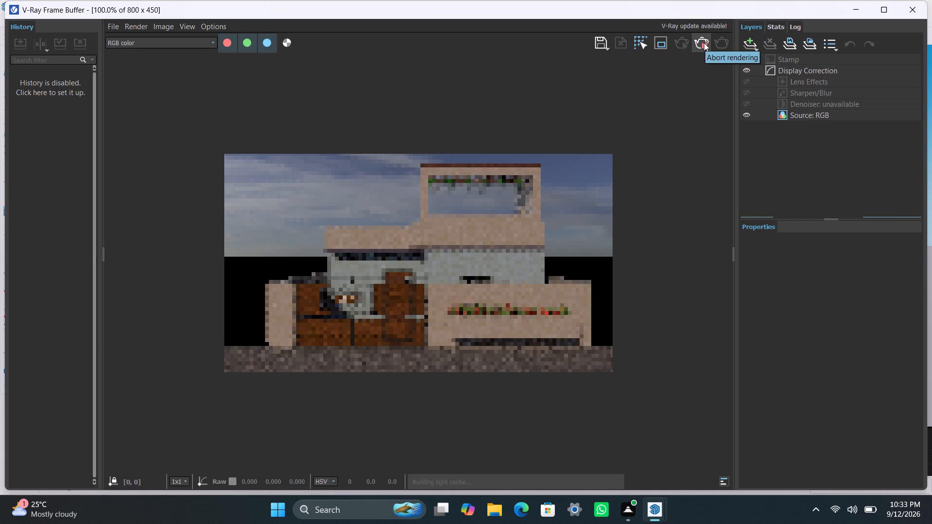
click(704, 43)
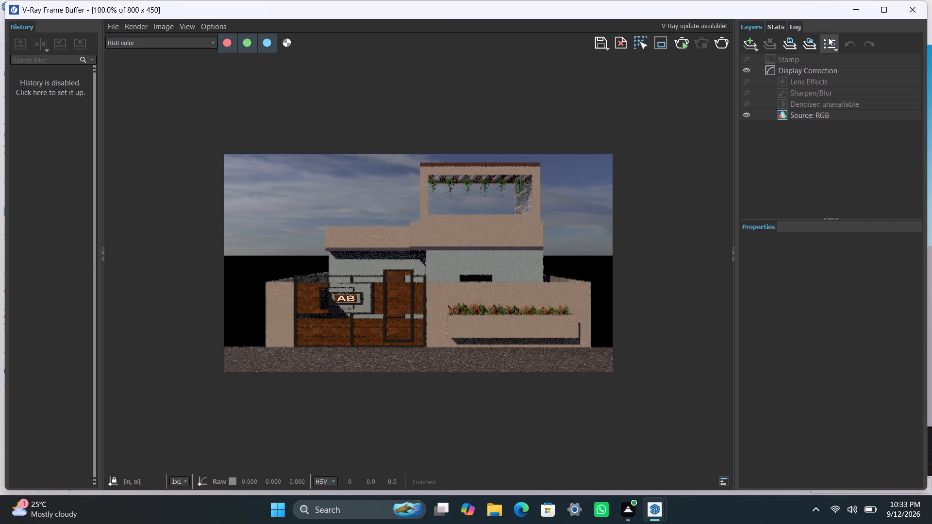
click(904, 9)
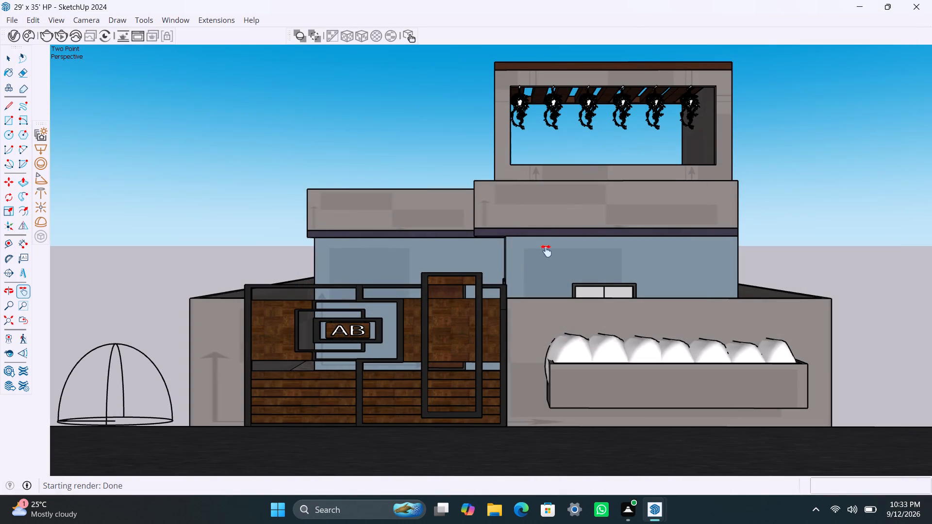
Set the Dome Light's intensity to 6 in the V-Ray Asset Editor.
click(17, 37)
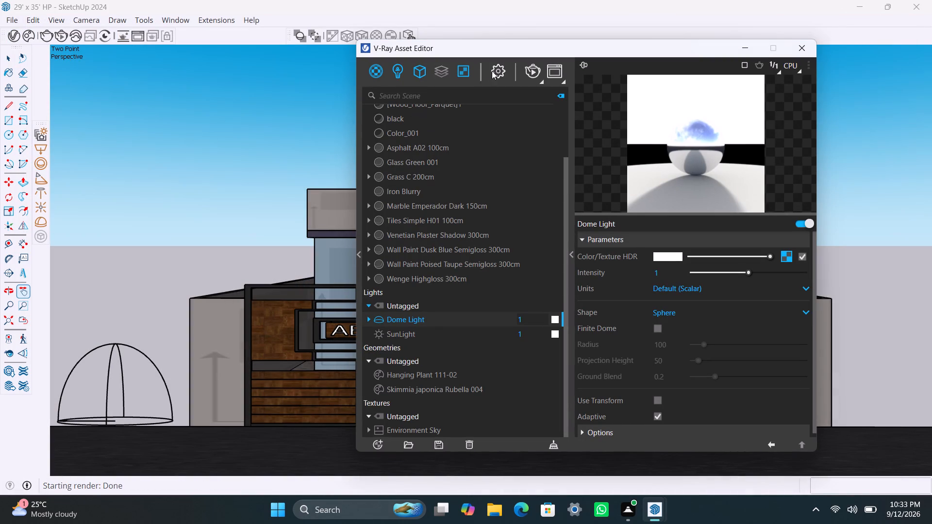
click(392, 71)
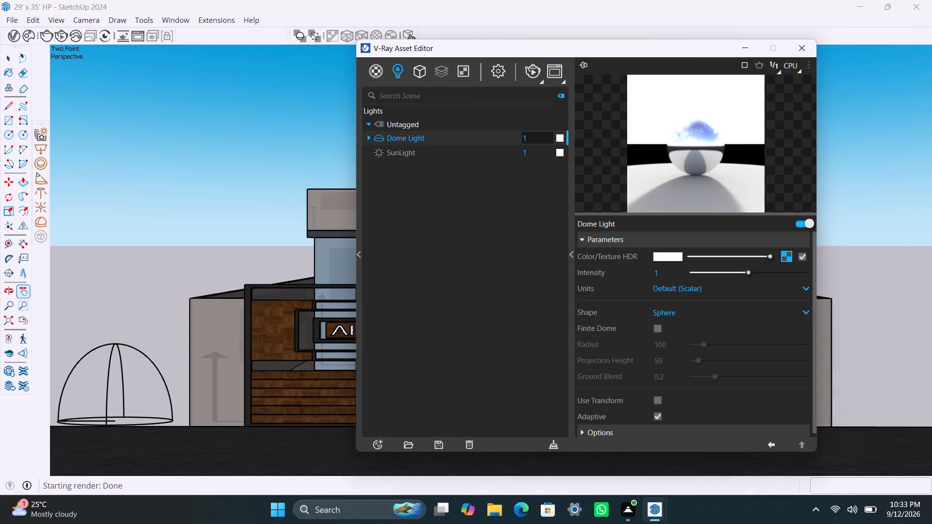
click(529, 138)
key(BackSpace)
key(6)
click(528, 166)
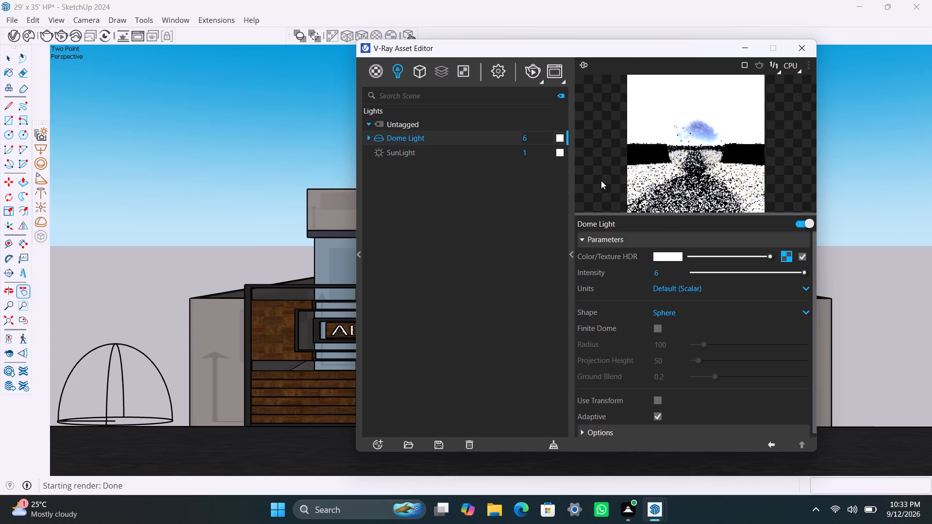
Replace the Dome Light's HDR texture image with charolettenbrunn_park_2k.exr from the Materials folder.
click(780, 256)
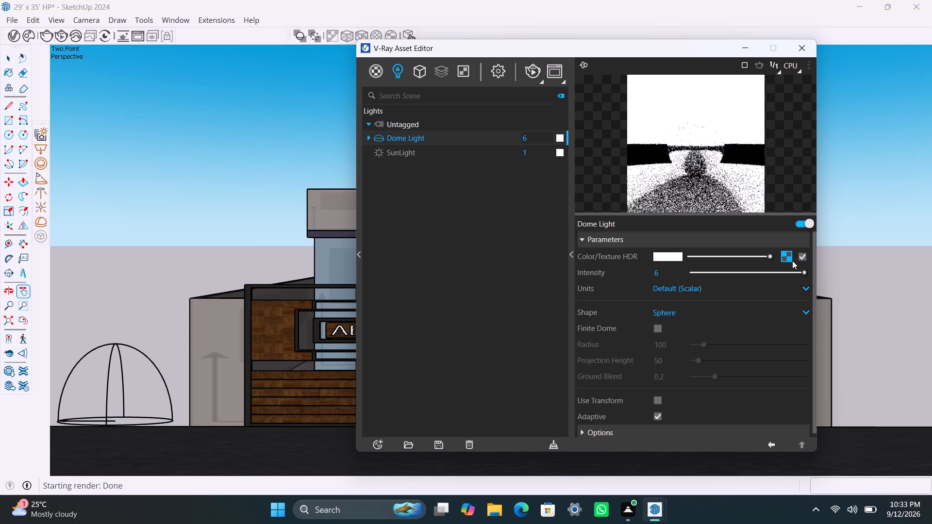
click(782, 261)
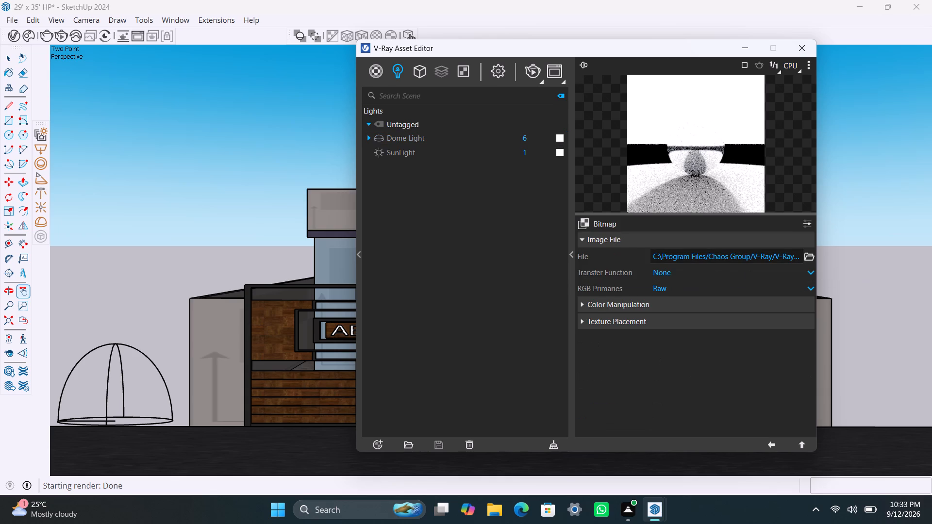
click(808, 260)
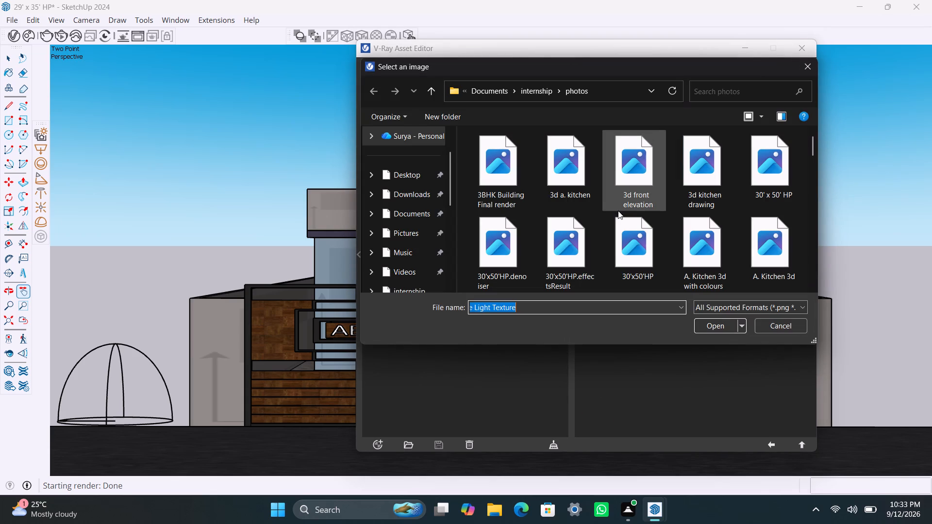
click(419, 213)
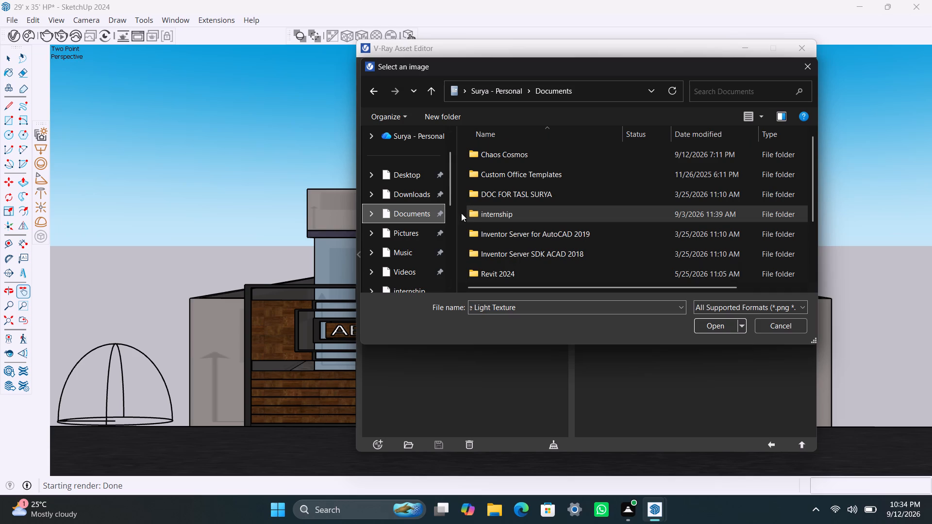
scroll(503, 268, down, 2)
scroll(446, 271, down, 2)
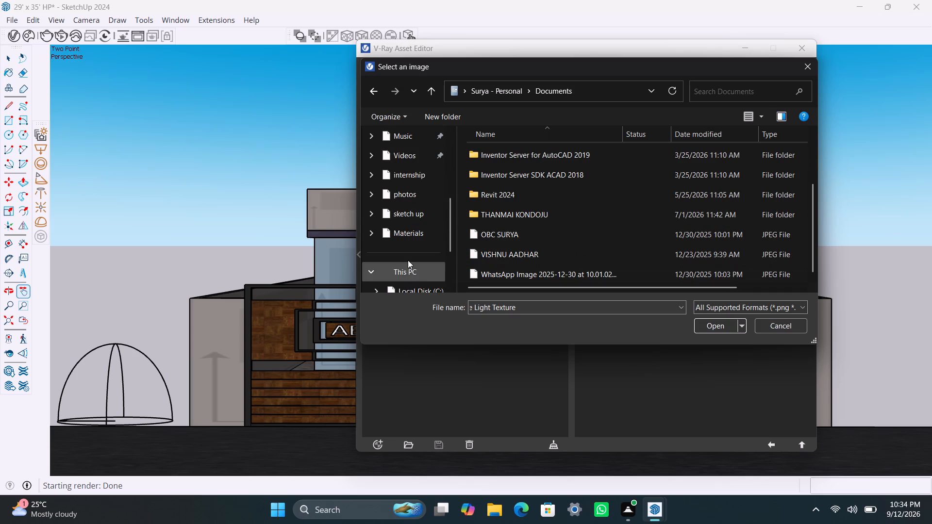
double_click(408, 238)
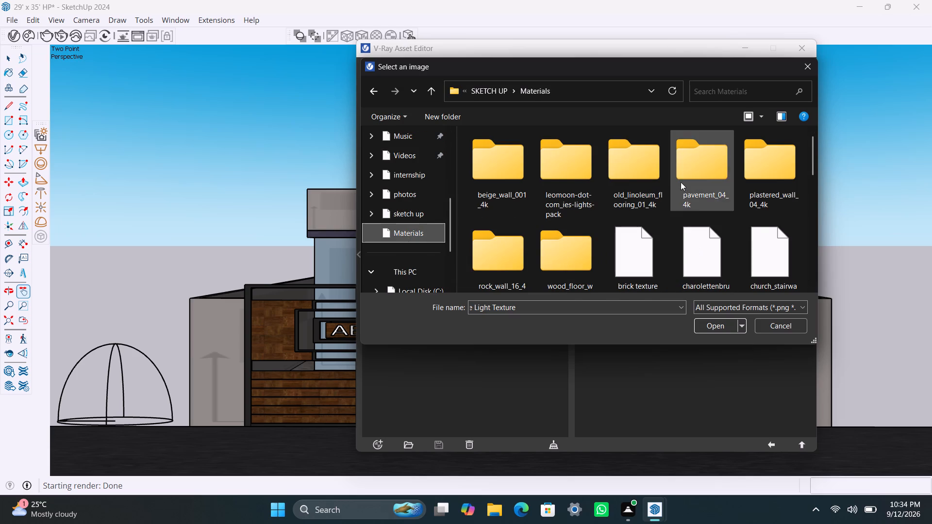
scroll(708, 237, down, 1)
click(719, 253)
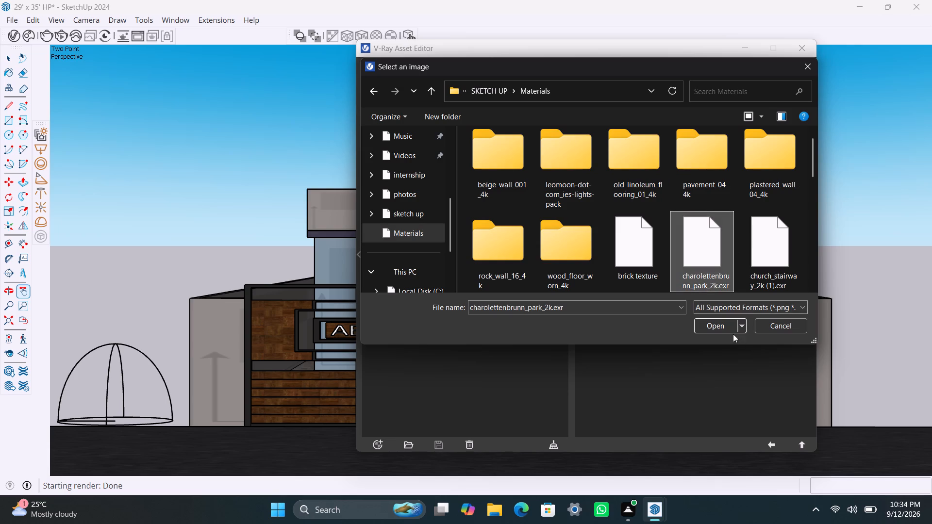
click(717, 327)
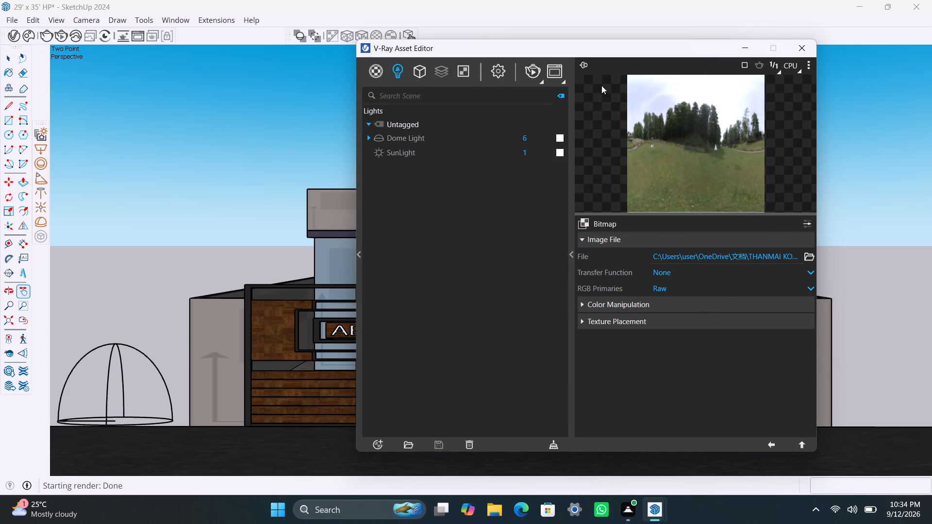
Render the front view to check the lighting and background, stop the render, and close the frame buffer.
click(532, 70)
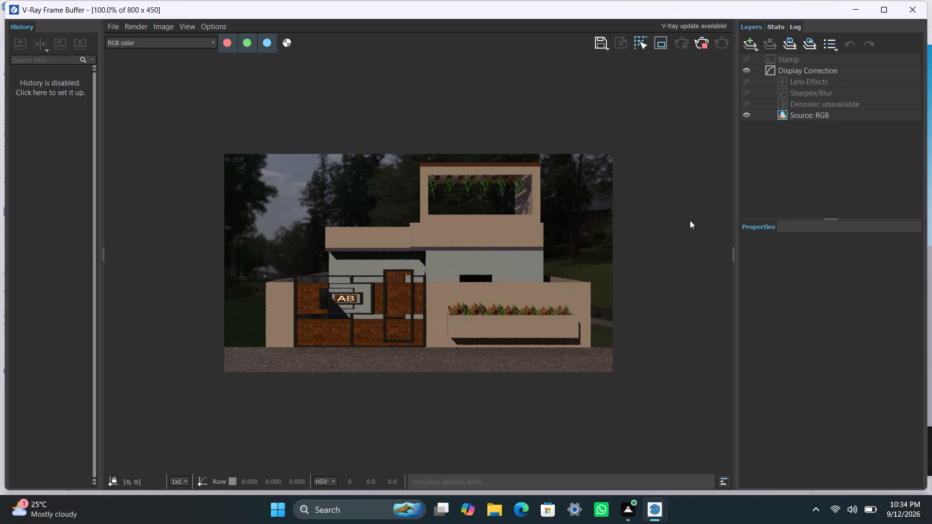
scroll(463, 404, down, 1)
scroll(438, 376, up, 1)
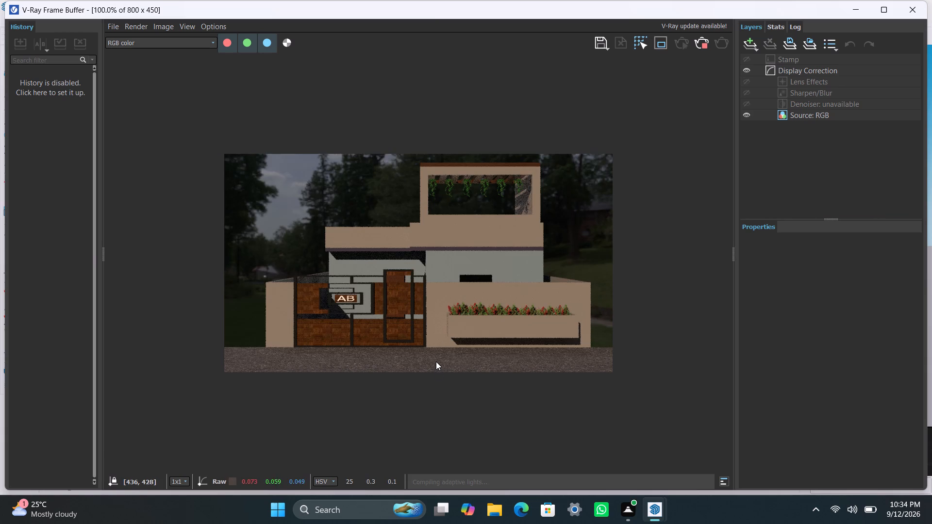
scroll(436, 361, up, 1)
scroll(436, 360, down, 1)
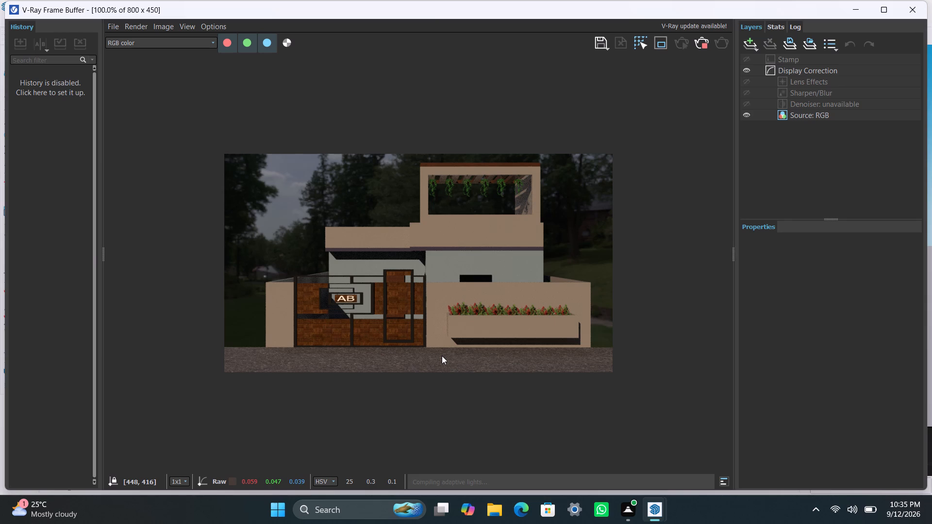
scroll(460, 374, up, 1)
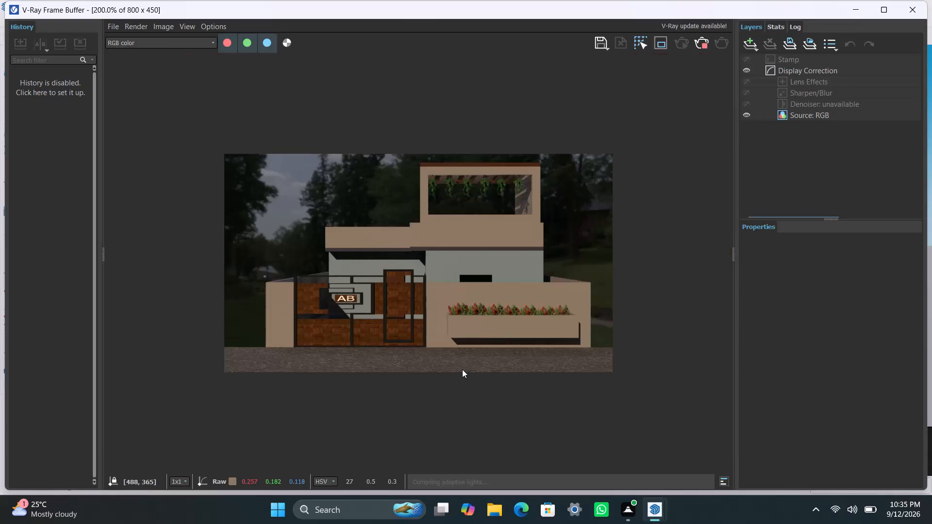
scroll(471, 337, down, 1)
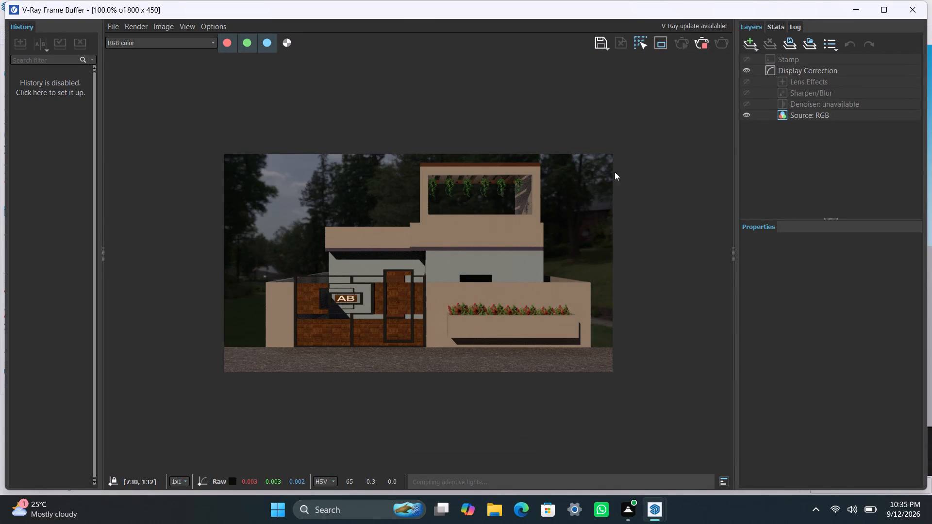
click(700, 44)
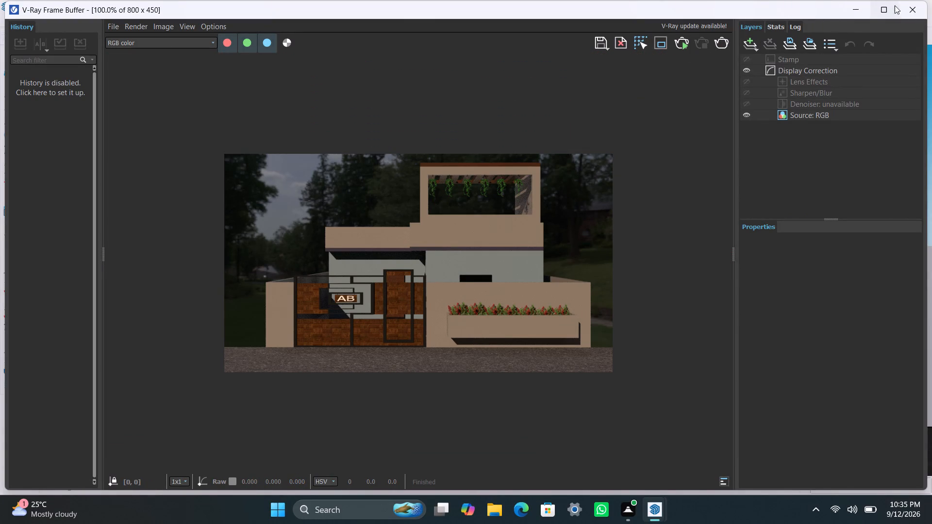
click(911, 6)
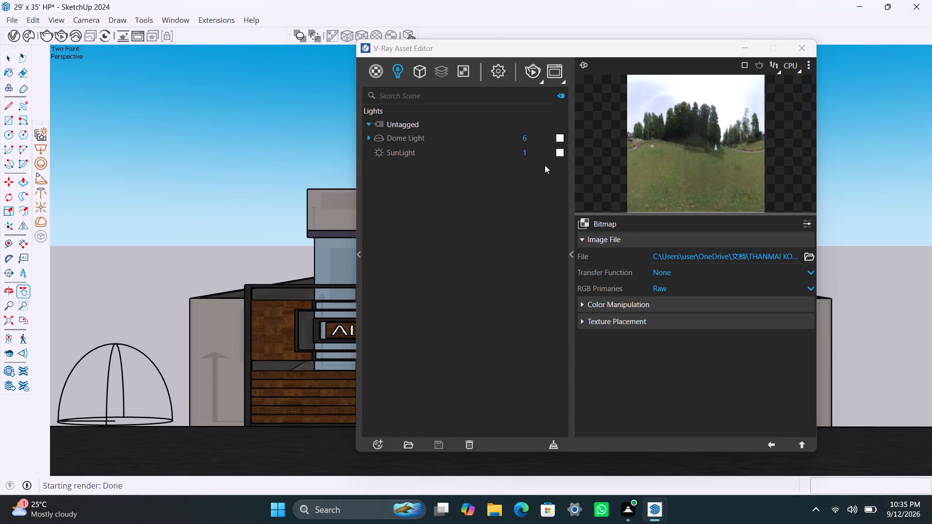
Set the render quality to High+ and enable the V-Ray denoiser.
click(492, 66)
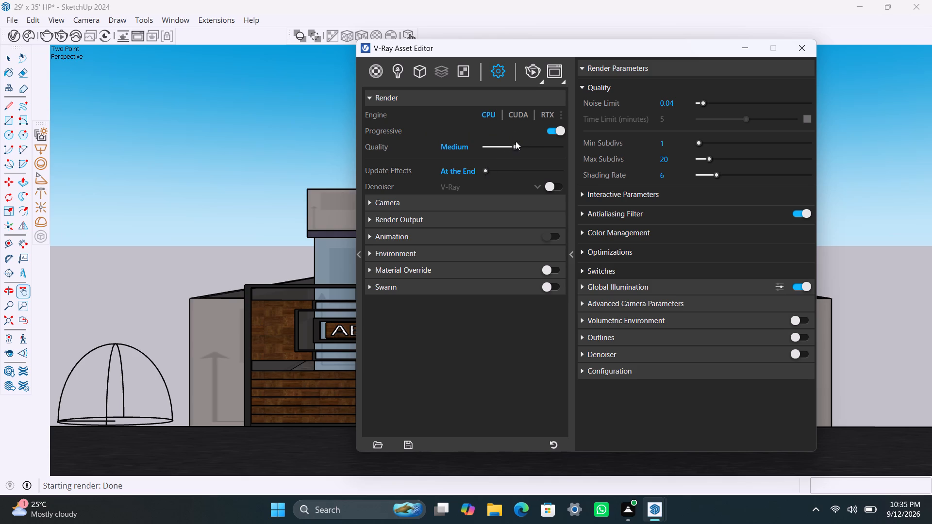
drag(516, 141, 546, 152)
drag(518, 147, 567, 149)
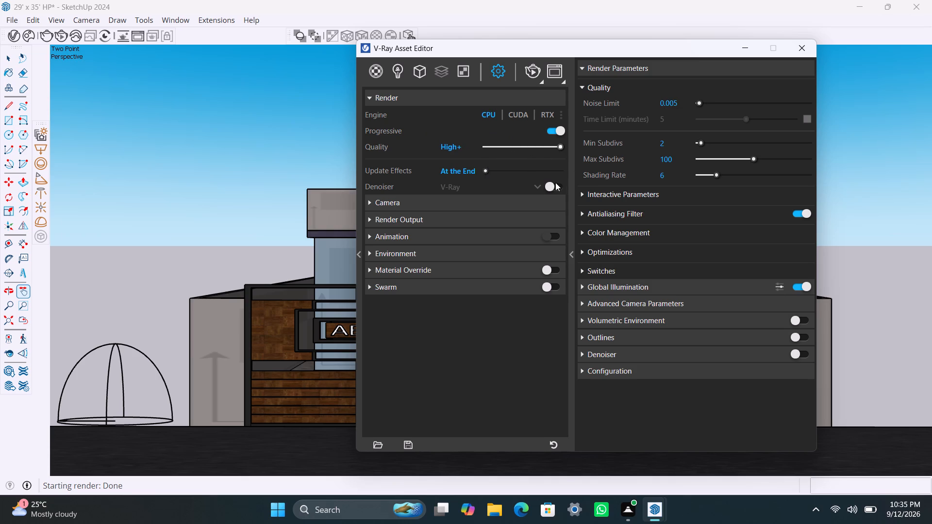
click(555, 182)
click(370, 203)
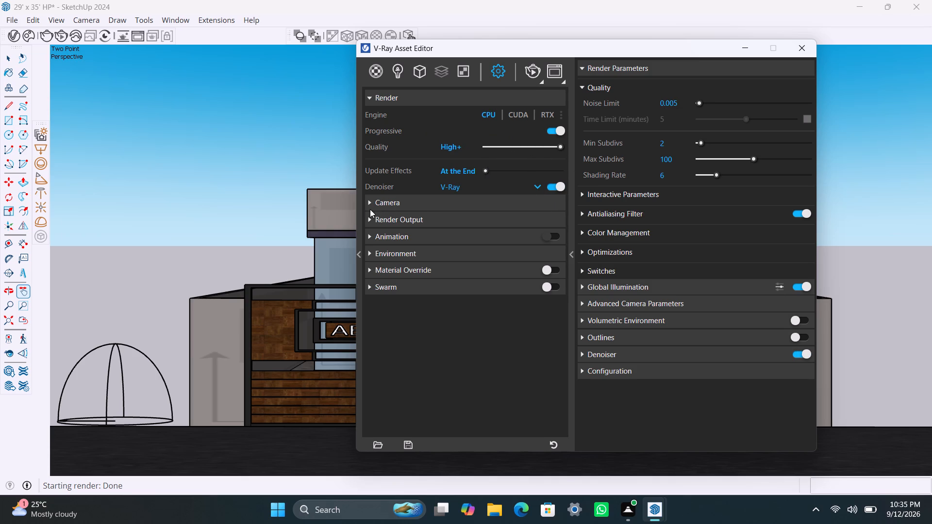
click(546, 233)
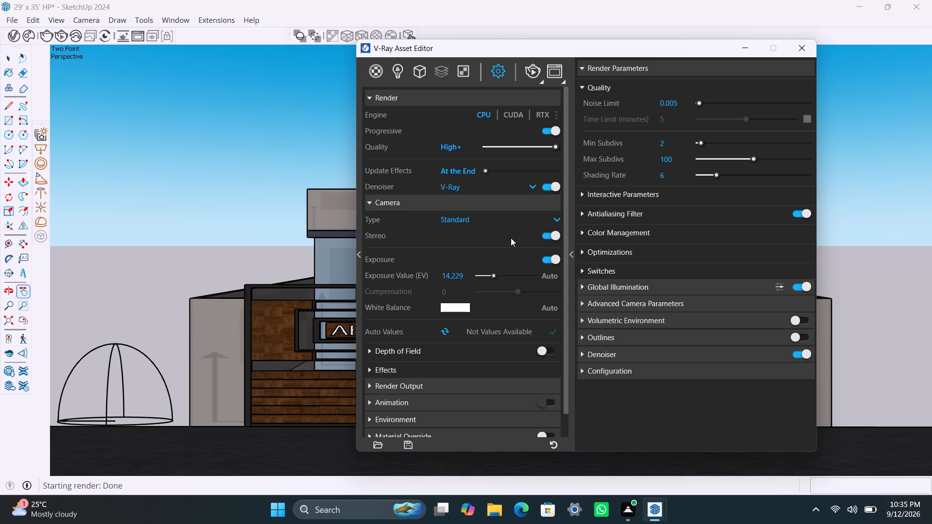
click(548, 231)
Turn on the safe frame and set the render output to 2000 x 1125 with a Custom aspect ratio.
click(369, 384)
scroll(506, 397, down, 4)
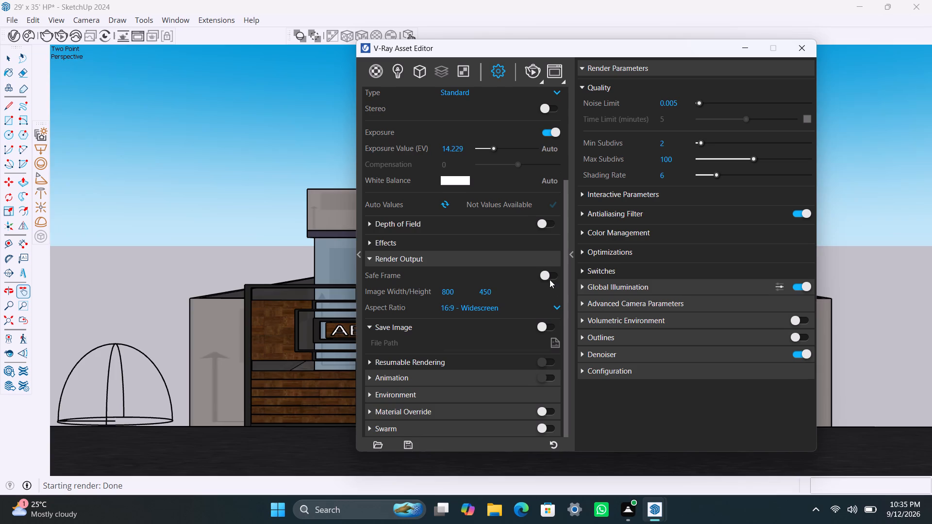
click(549, 279)
drag(468, 290, 411, 298)
text(1500)
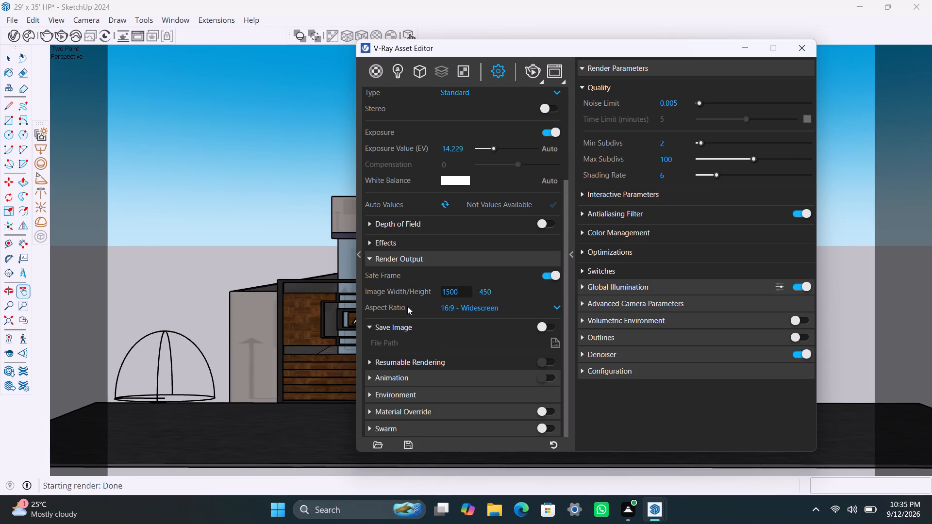
drag(508, 288, 469, 311)
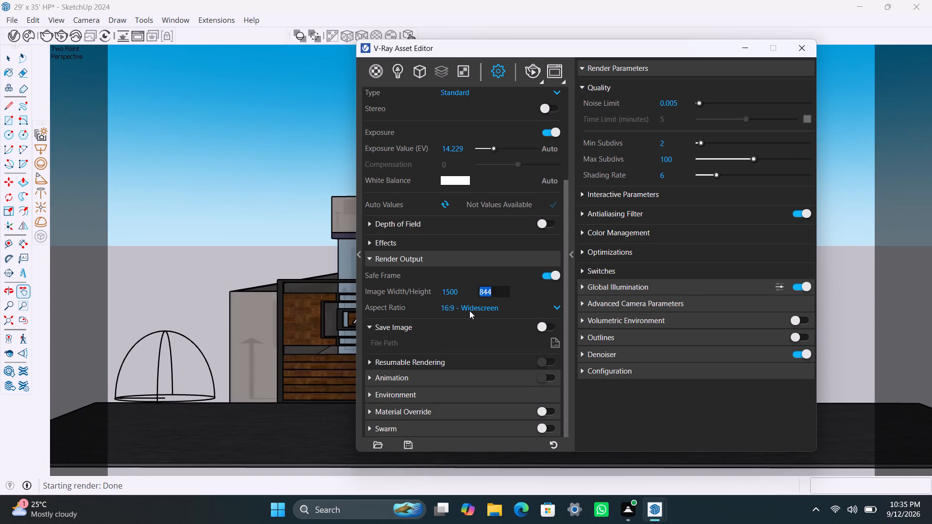
text(1125)
click(480, 310)
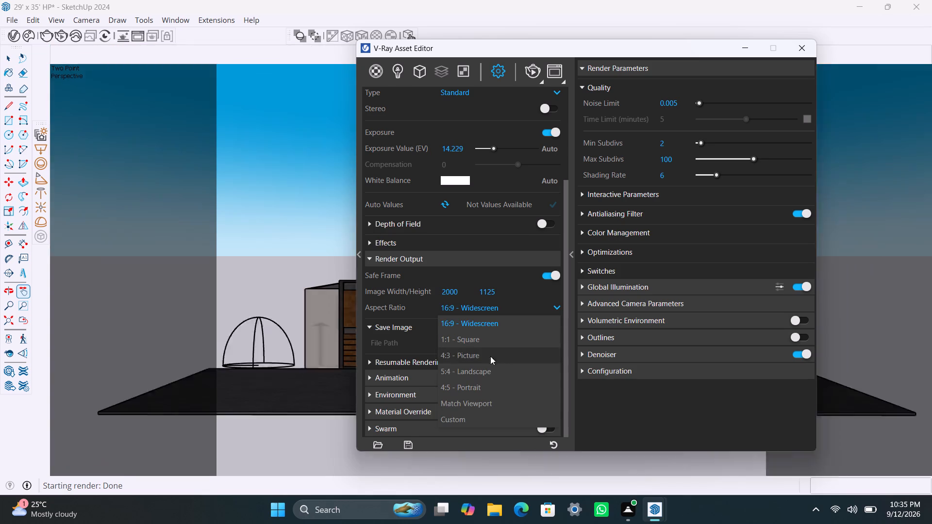
click(474, 425)
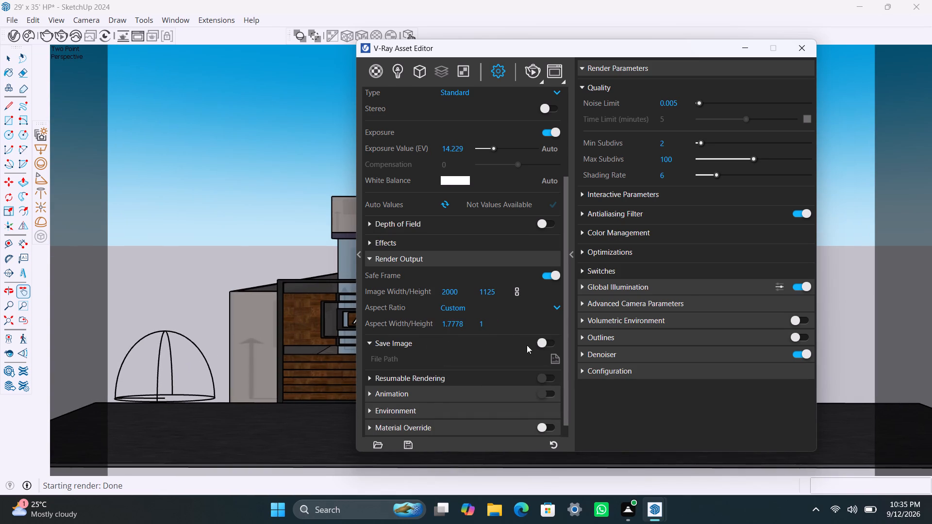
Enable automatic image saving as a PNG named 29' x 35' HP in the Documents > internship > photos folder.
click(538, 345)
click(556, 357)
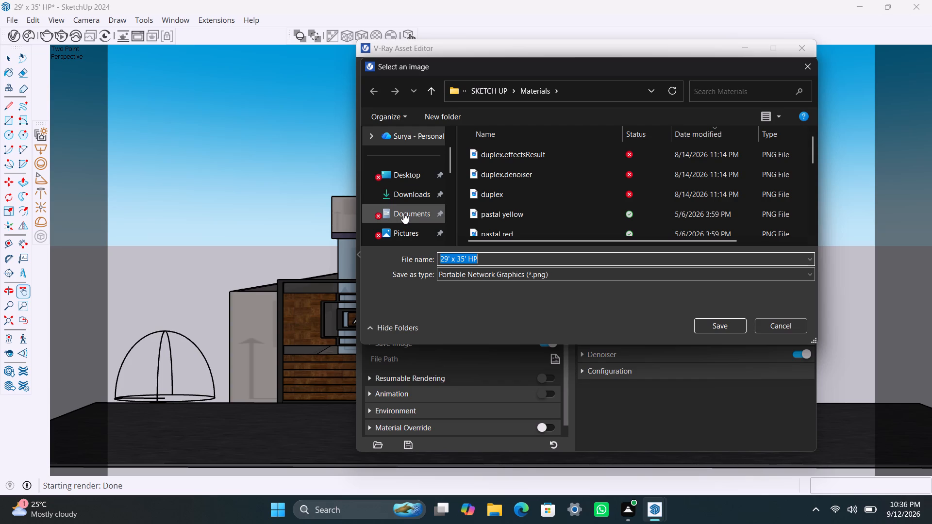
double_click(404, 211)
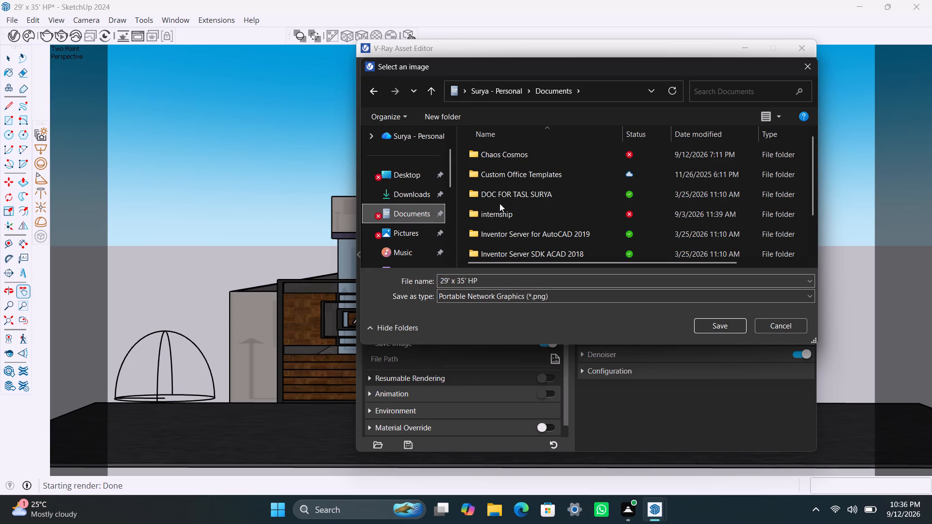
double_click(502, 214)
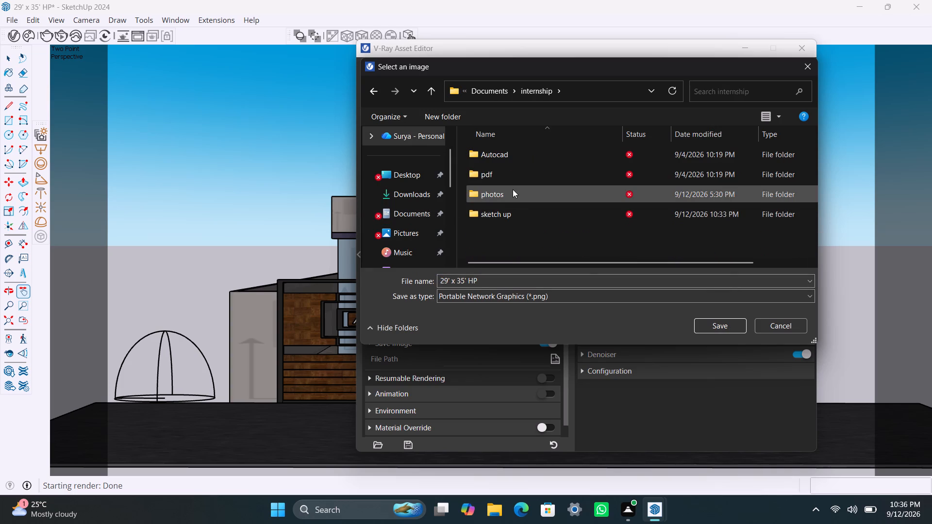
double_click(503, 194)
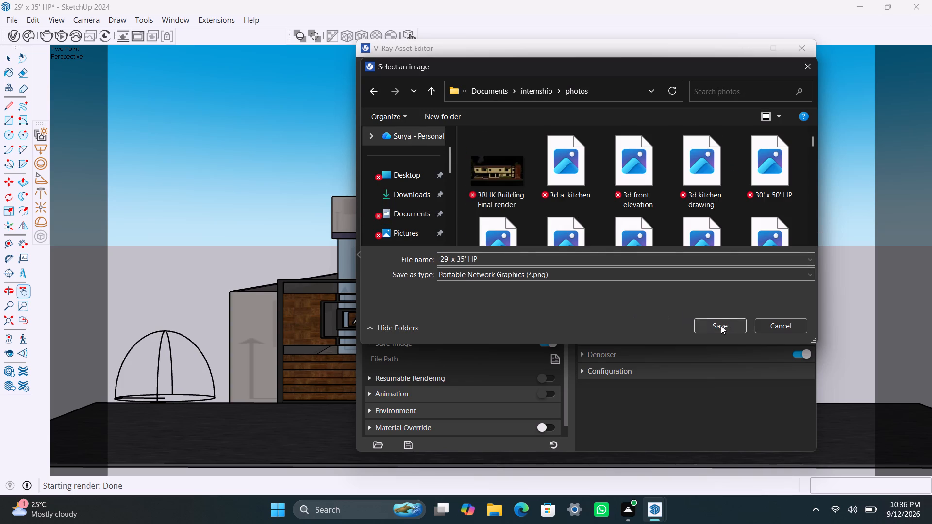
click(726, 325)
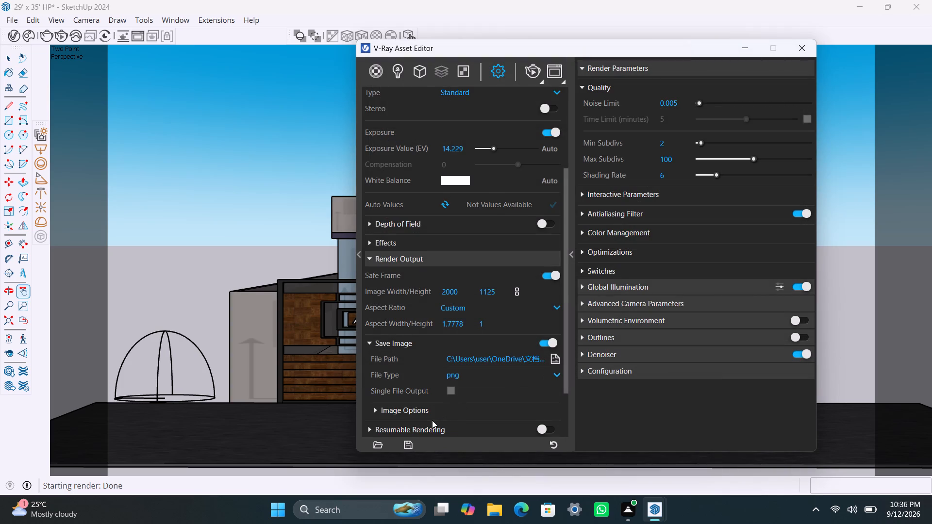
Set the render quality parameters to noise limit 0.01, max subdivs 64 and shading rate 4.
scroll(431, 420, down, 3)
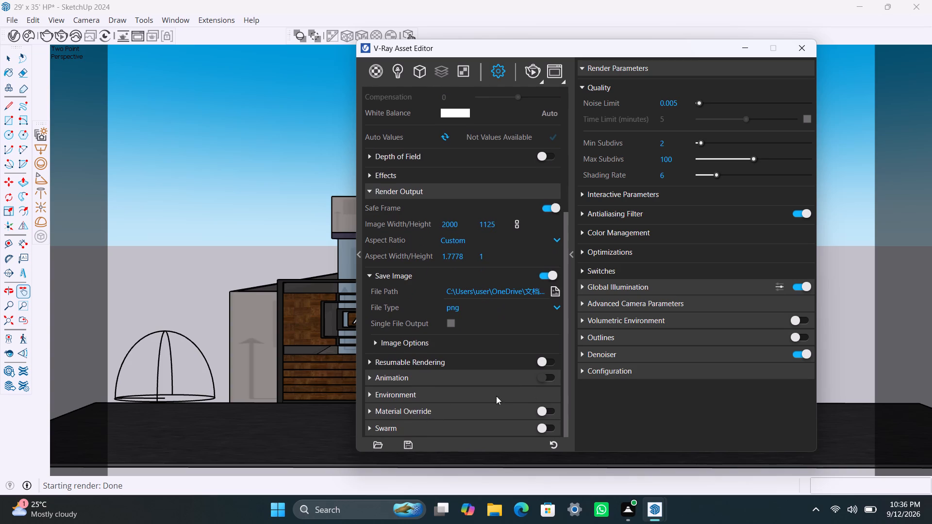
scroll(496, 395, down, 2)
scroll(486, 405, up, 3)
scroll(684, 135, up, 1)
drag(686, 102, 639, 119)
key(0)
text(.01)
drag(684, 156, 663, 167)
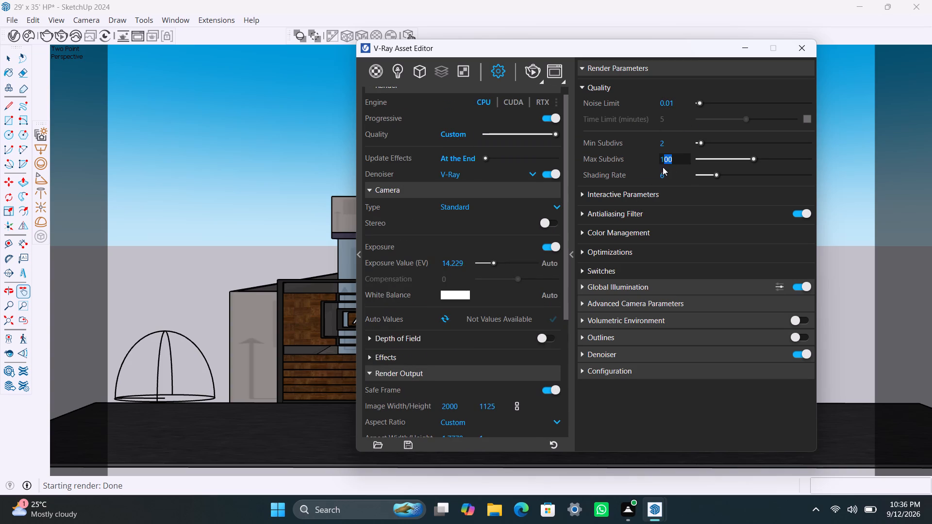
drag(663, 167, 660, 169)
text(64)
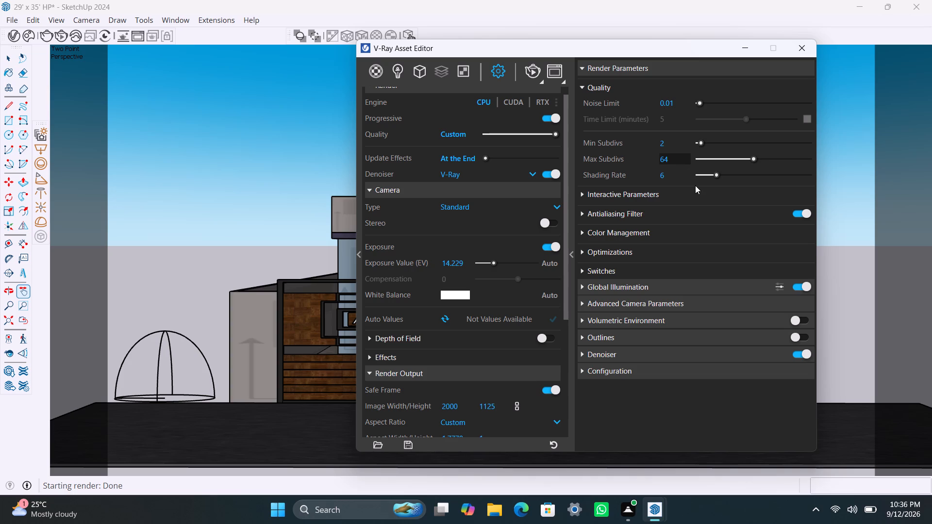
click(693, 179)
drag(687, 180, 650, 182)
drag(650, 182, 650, 183)
key(4)
click(885, 138)
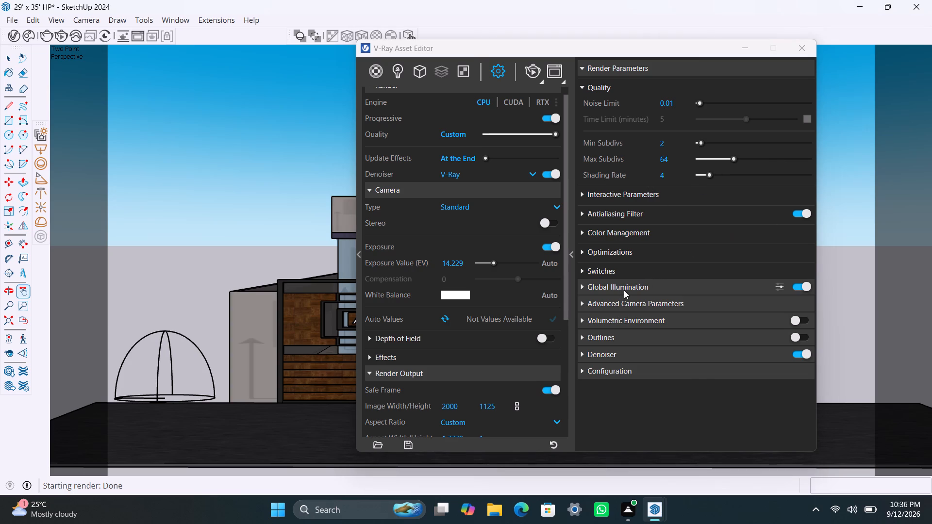
Set the Global Illumination light cache subdivs to 1500 and minimize the Asset Editor.
click(604, 287)
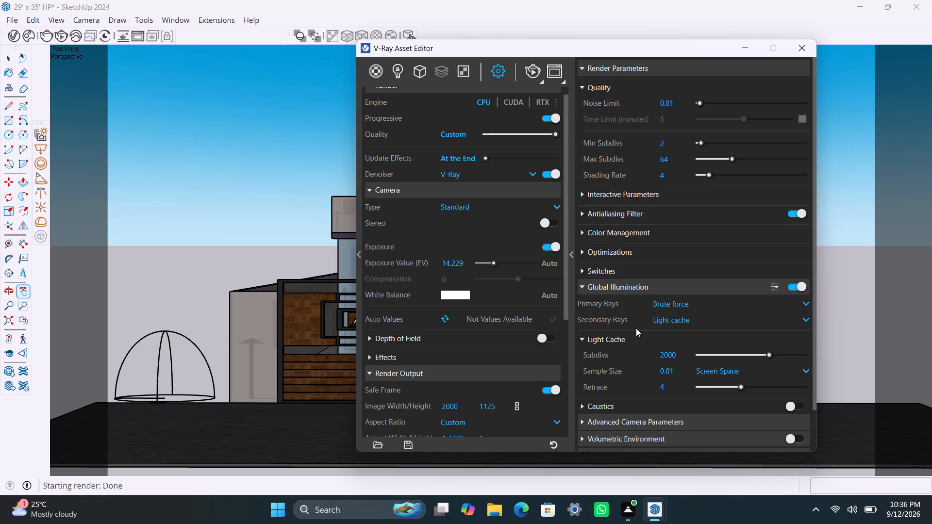
drag(684, 352, 644, 358)
text(1500)
click(669, 391)
scroll(669, 391, down, 2)
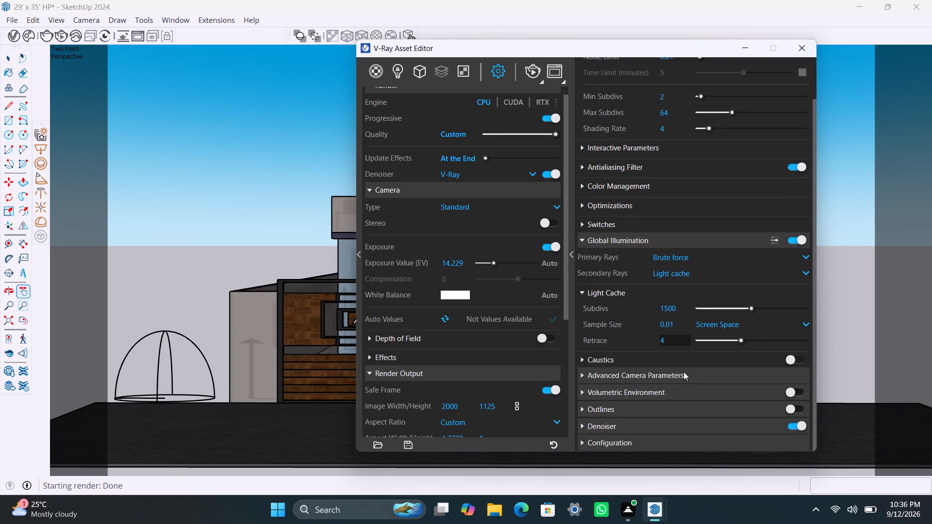
scroll(681, 374, down, 2)
scroll(669, 385, up, 2)
scroll(659, 306, up, 3)
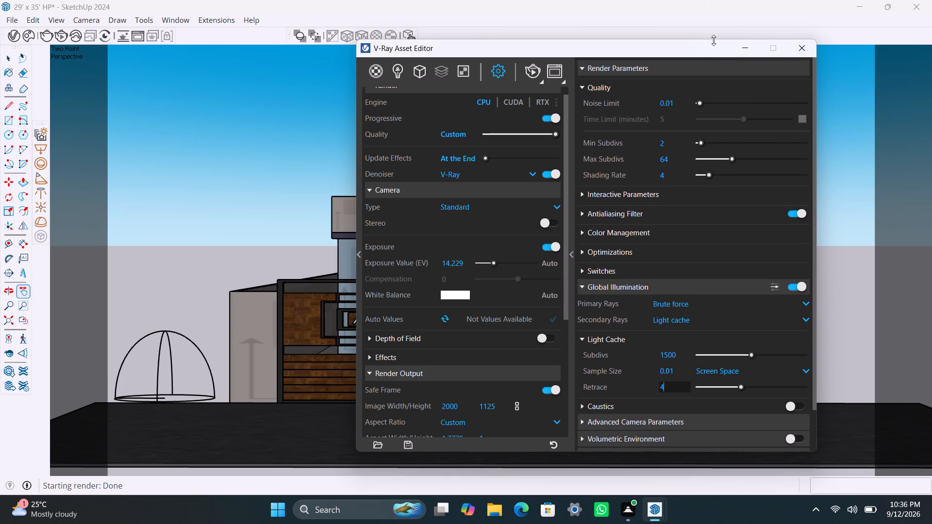
click(740, 46)
Frame the front elevation within the safe frame, start the non-interactive render, and maximize the frame buffer.
scroll(583, 326, up, 1)
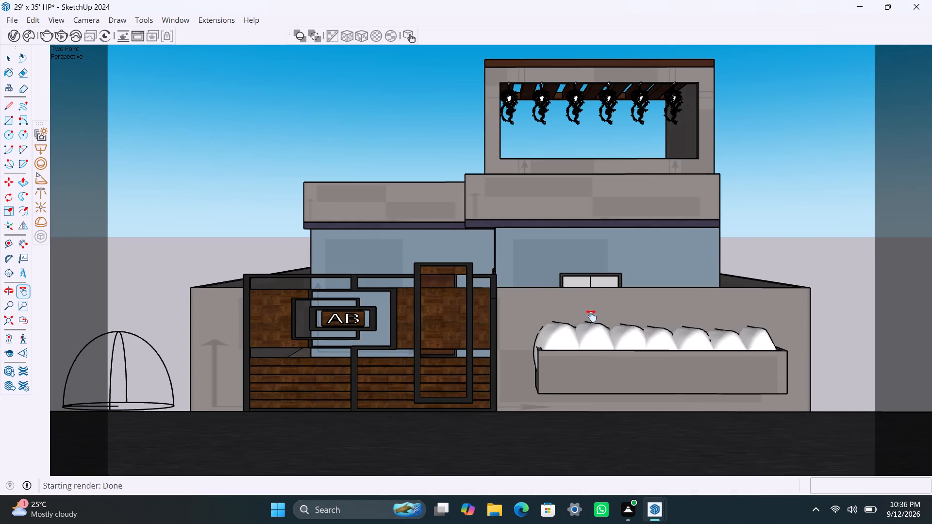
scroll(593, 296, up, 1)
scroll(596, 292, down, 1)
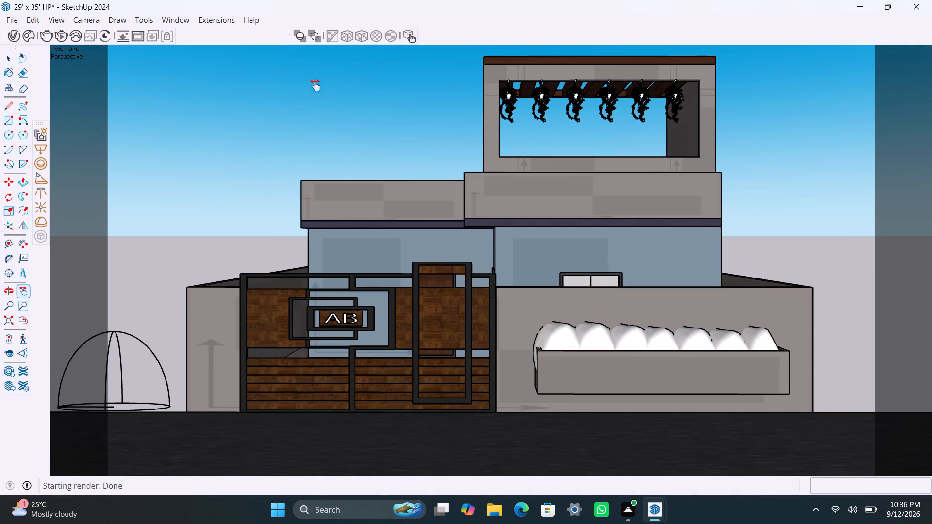
click(48, 34)
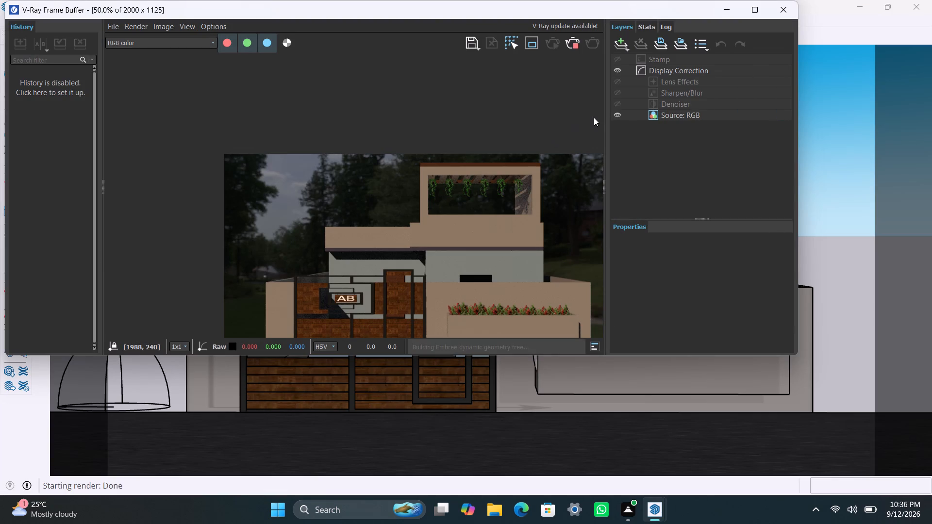
click(757, 10)
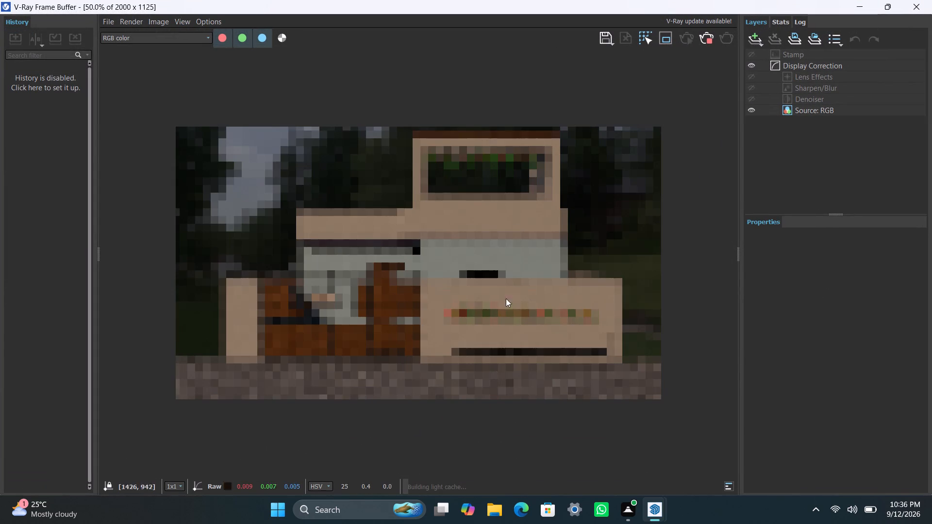
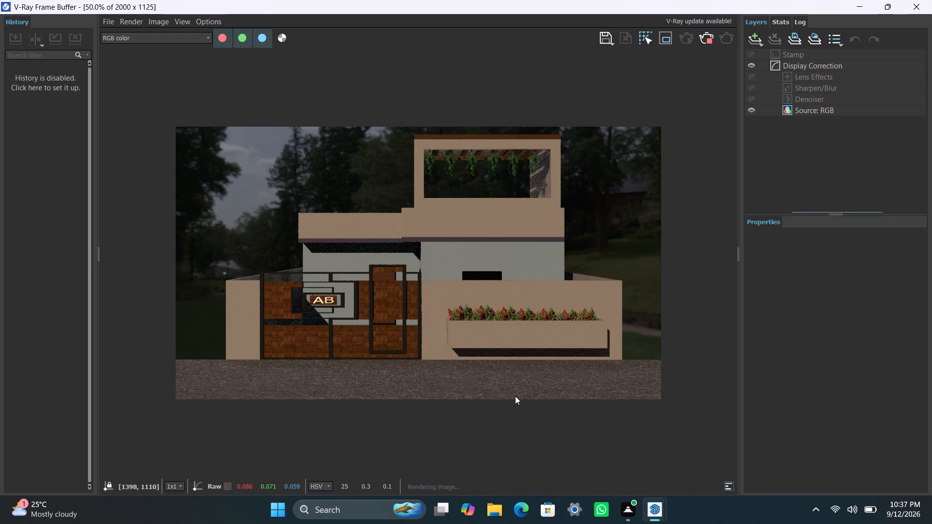
Check the front elevation in the running render, and minimize the frame buffer to return to the model.
scroll(436, 330, down, 1)
scroll(440, 319, up, 1)
scroll(440, 318, down, 1)
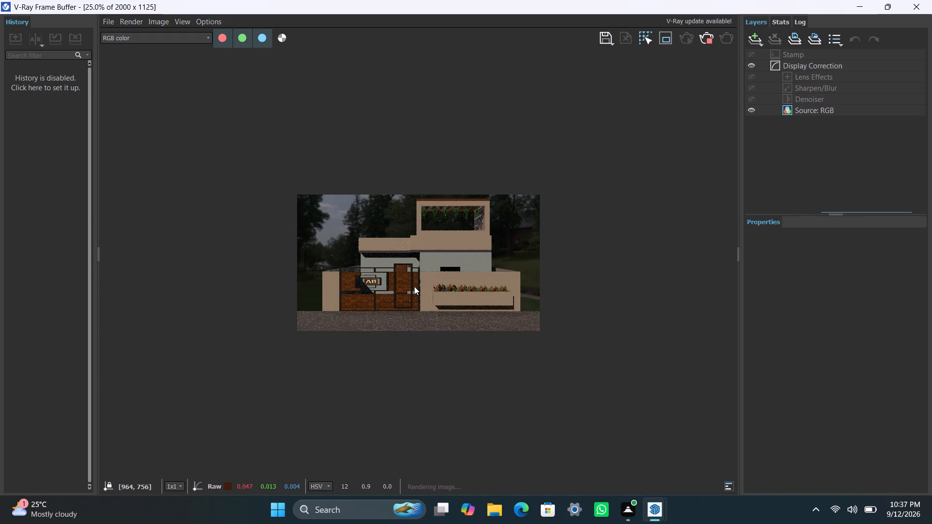
scroll(404, 302, up, 1)
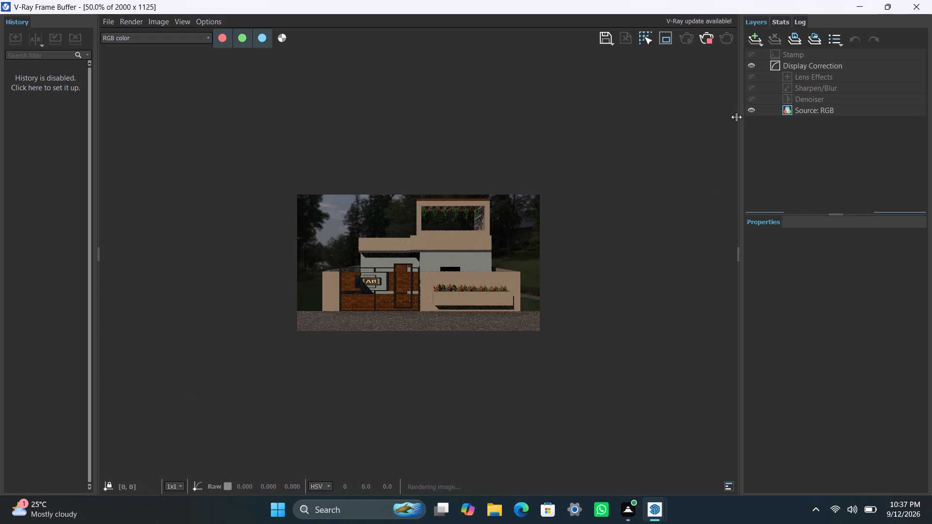
click(860, 6)
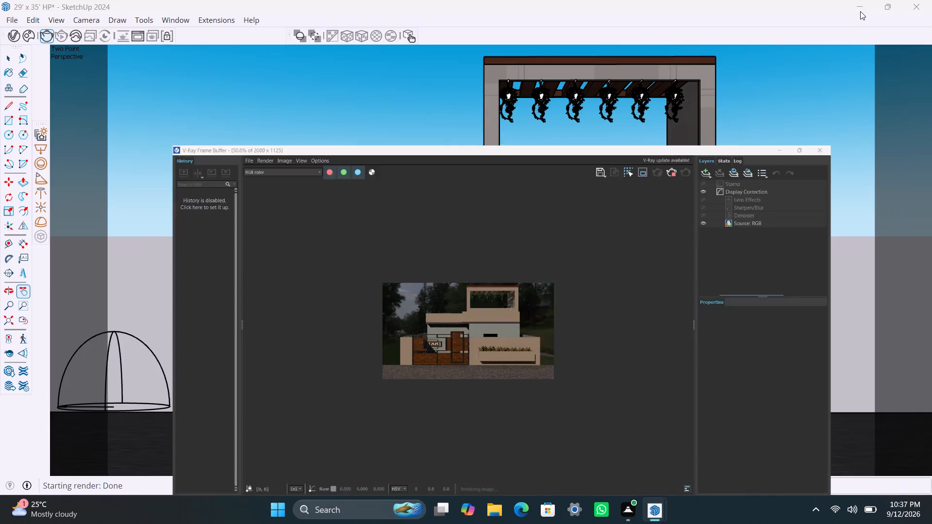
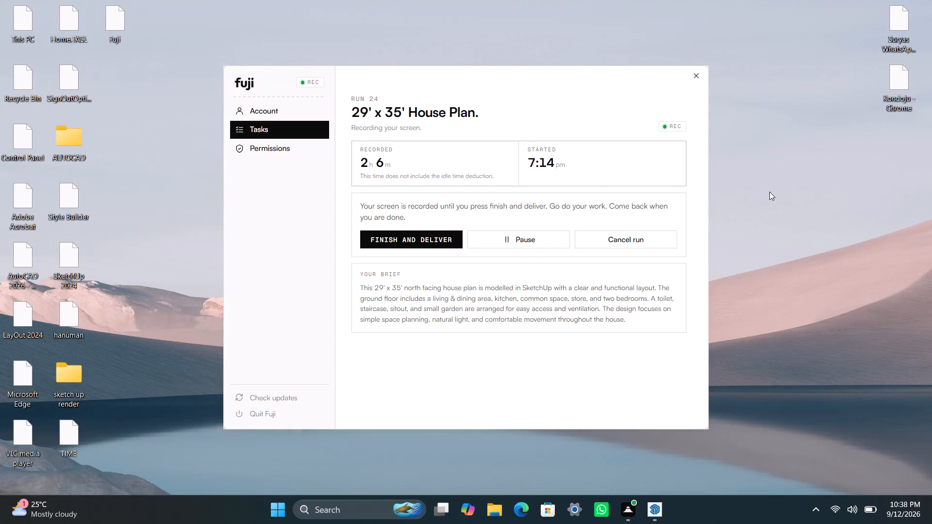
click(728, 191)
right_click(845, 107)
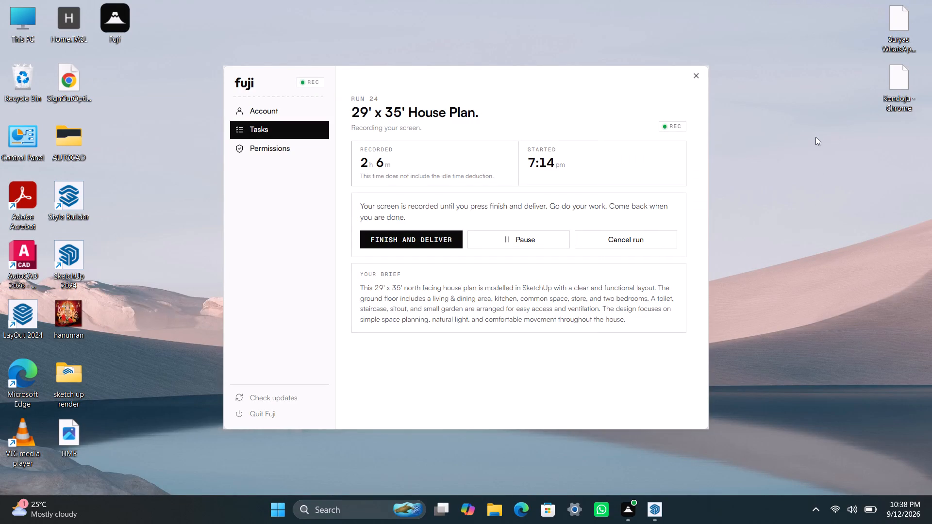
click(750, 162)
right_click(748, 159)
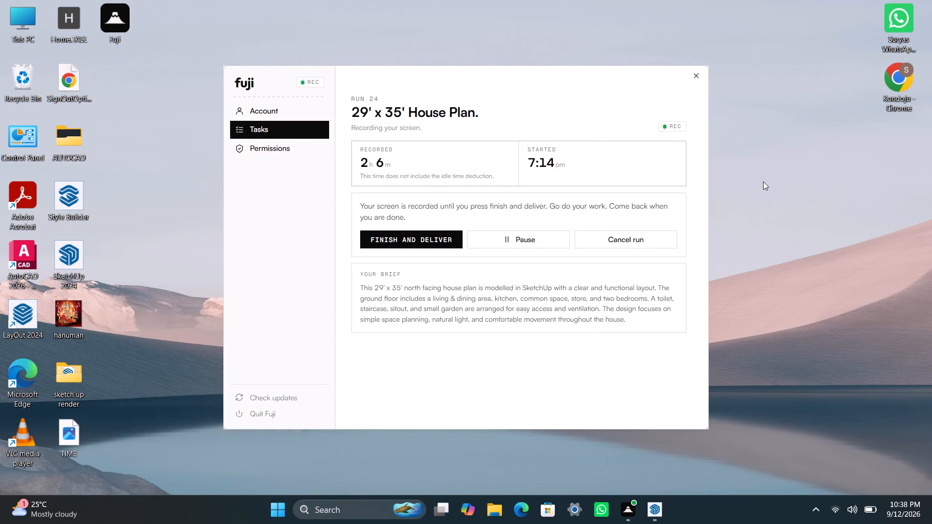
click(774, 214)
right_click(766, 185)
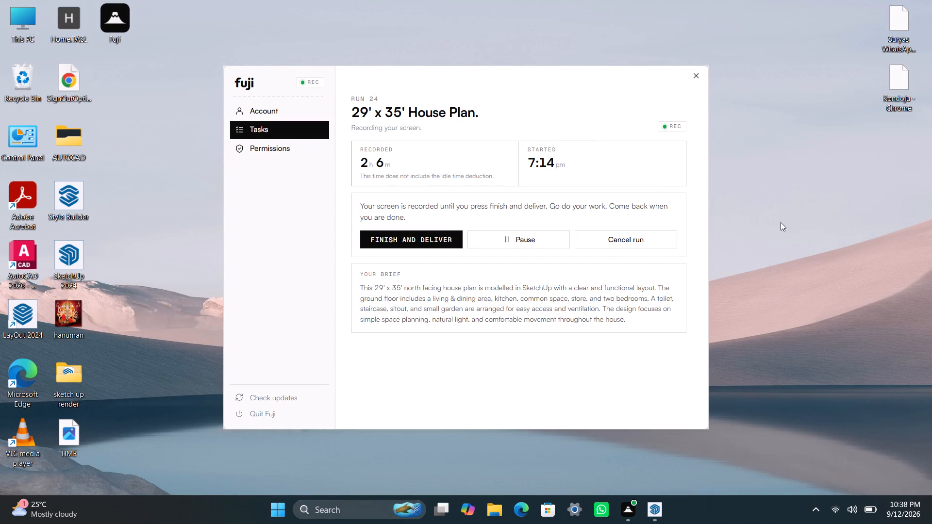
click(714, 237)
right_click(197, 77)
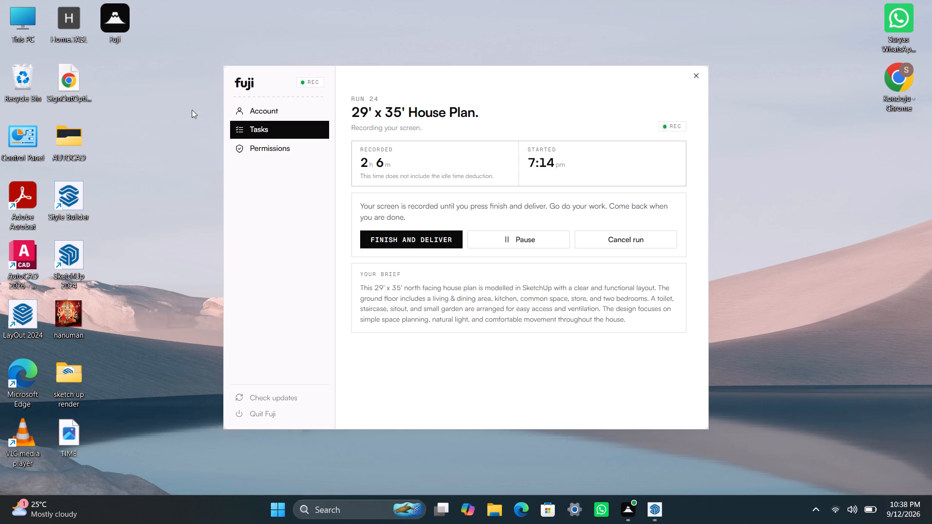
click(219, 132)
Return to the running V-Ray render and examine the gate, facade walls and planter up close and as a whole.
click(664, 510)
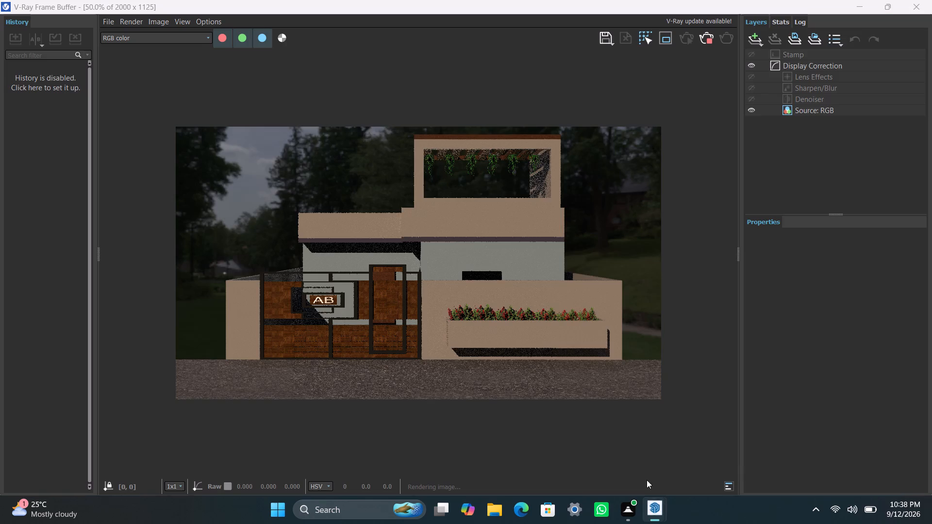
scroll(484, 291, up, 1)
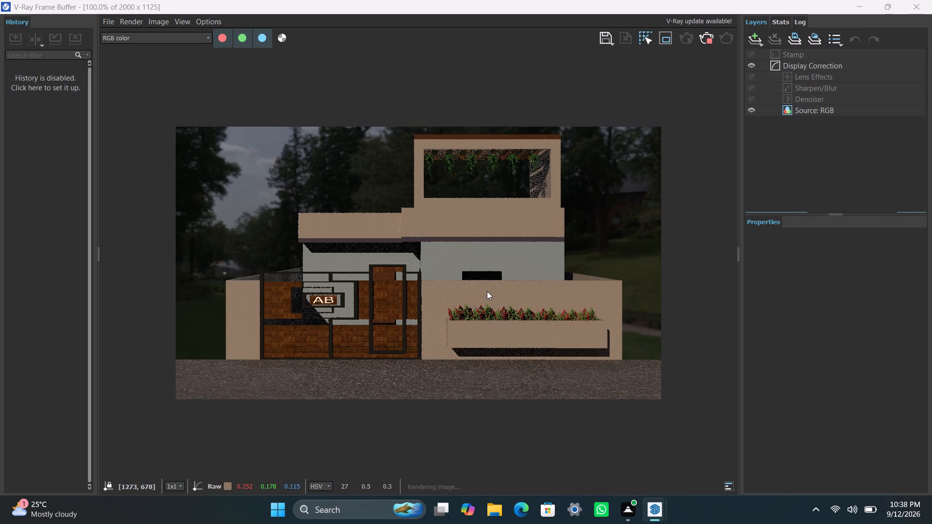
scroll(490, 286, down, 2)
scroll(490, 284, up, 2)
scroll(499, 281, down, 2)
scroll(502, 284, up, 2)
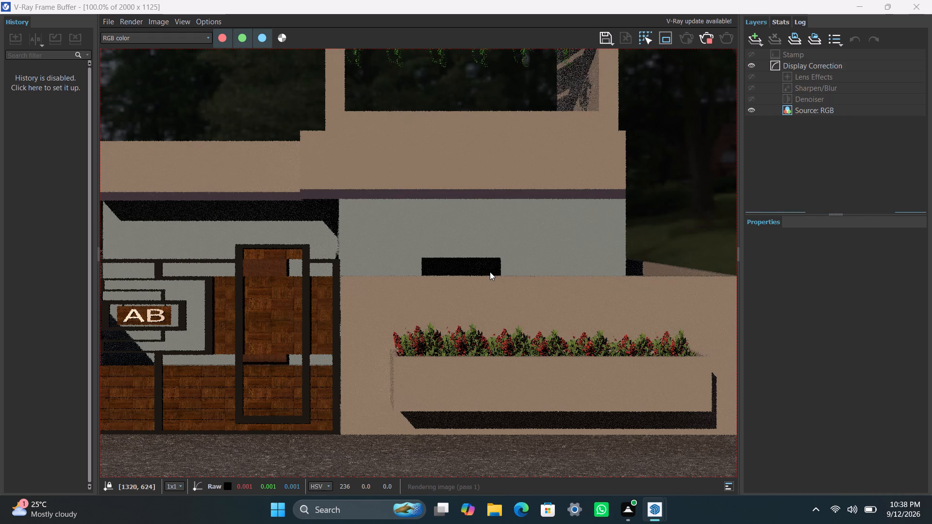
scroll(495, 301, down, 4)
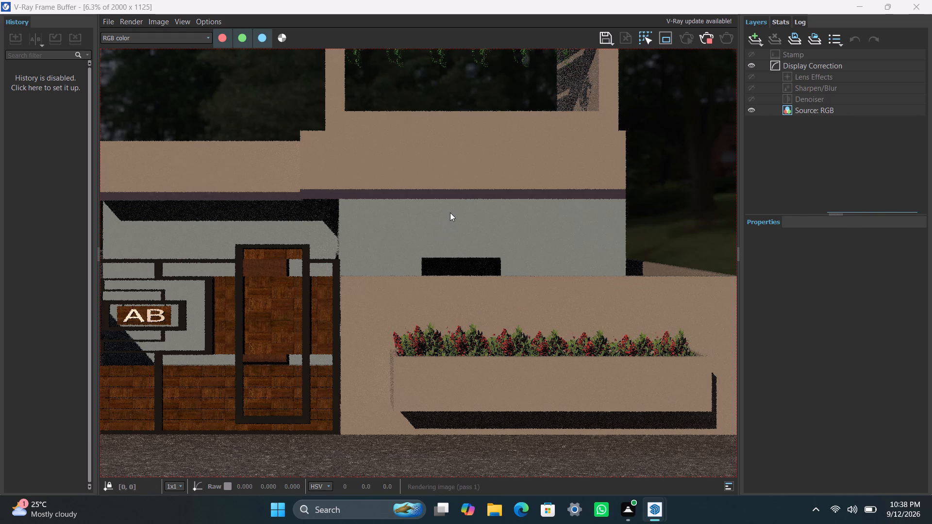
scroll(443, 224, up, 2)
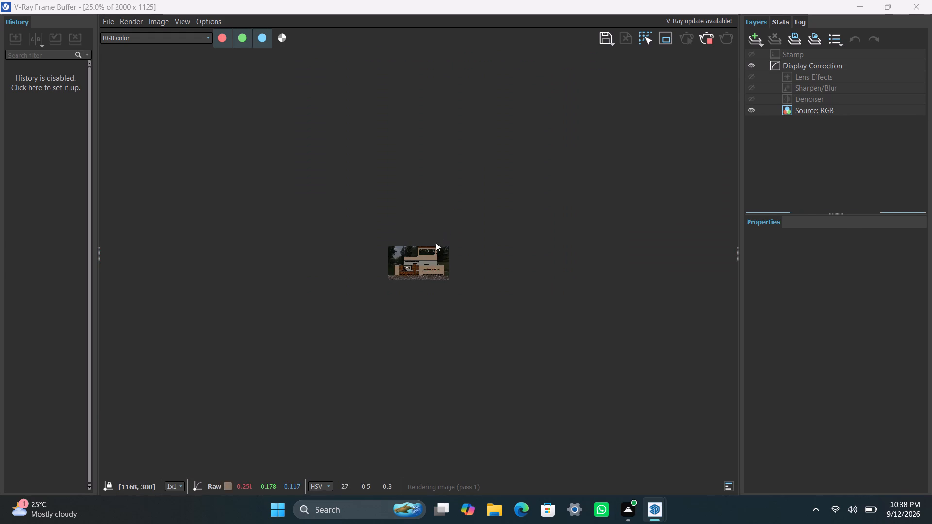
scroll(426, 258, up, 2)
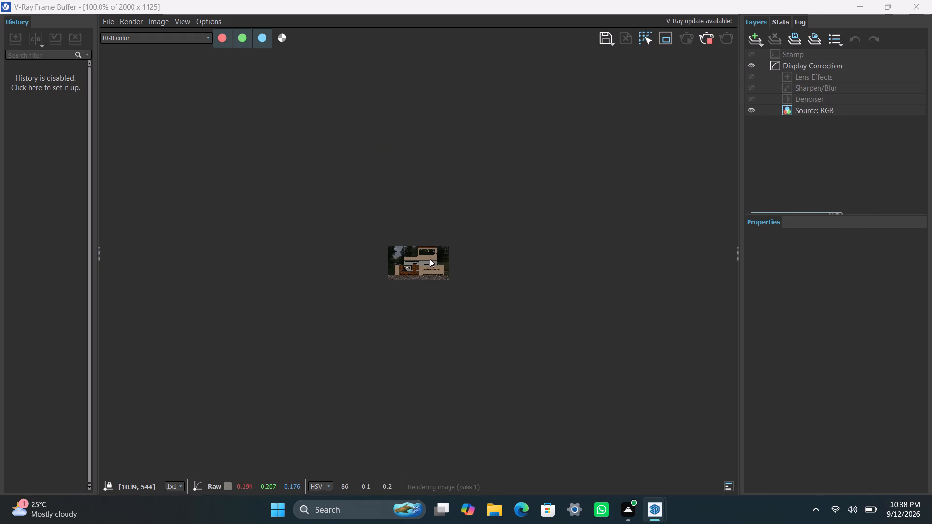
scroll(430, 259, up, 1)
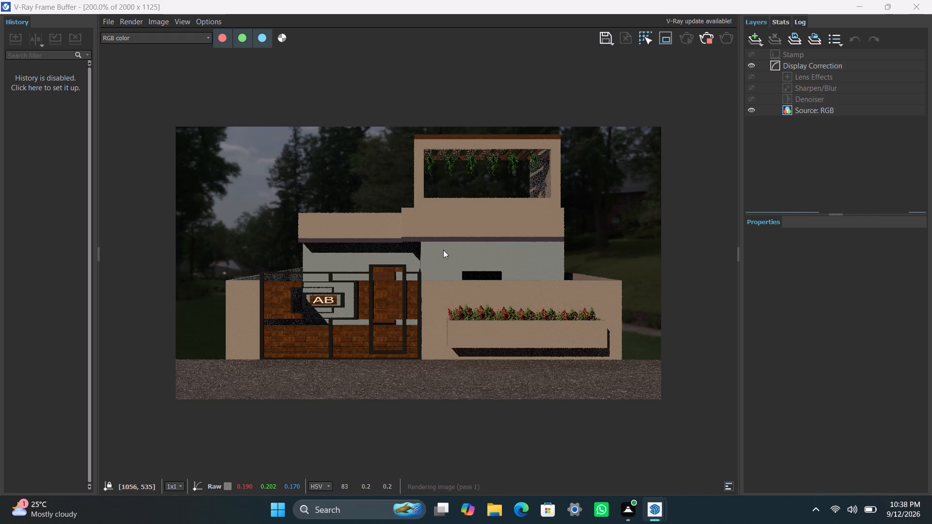
scroll(412, 290, down, 2)
scroll(412, 290, up, 1)
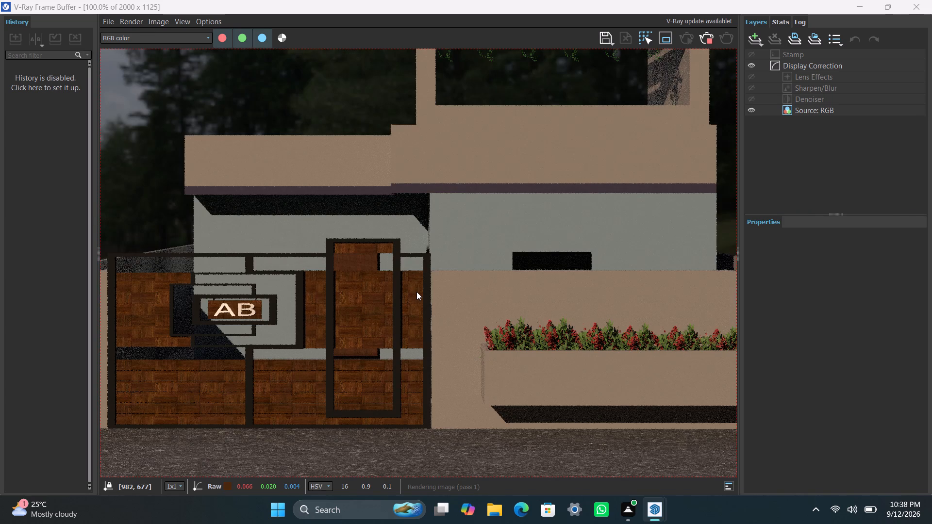
scroll(414, 295, down, 3)
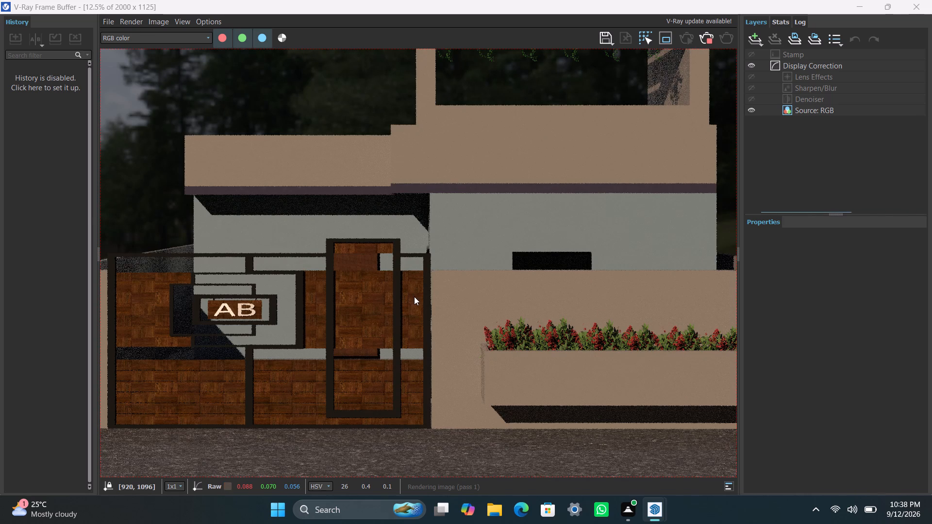
scroll(416, 294, down, 4)
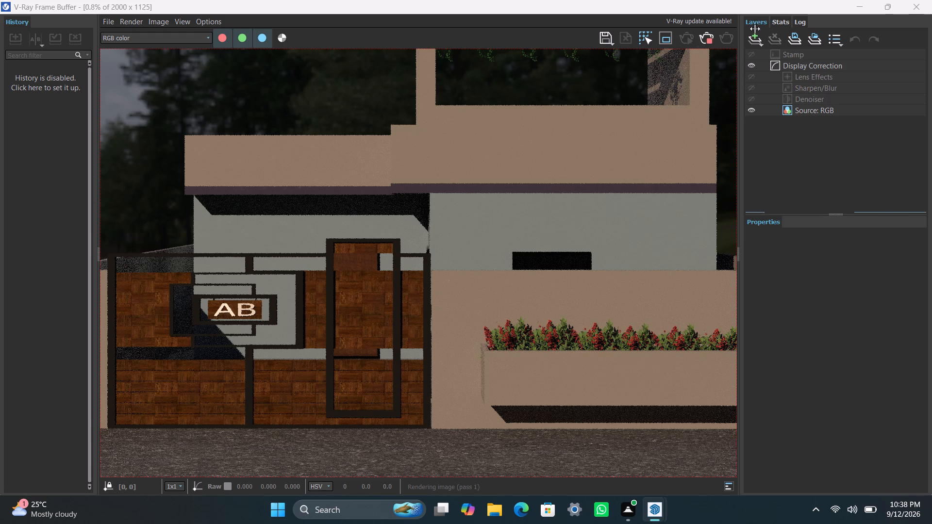
Minimize the V-Ray frame buffer and the Asset Editor to clear the view of the house model.
click(859, 10)
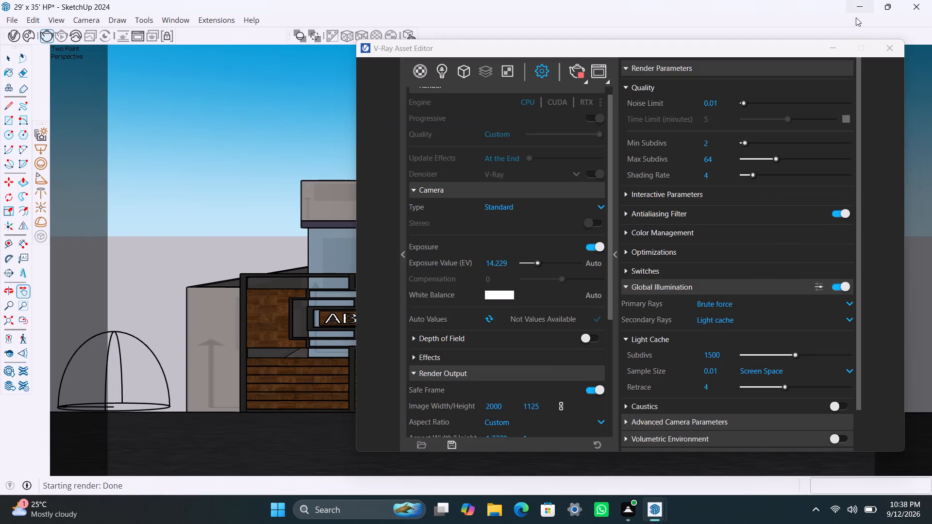
click(823, 52)
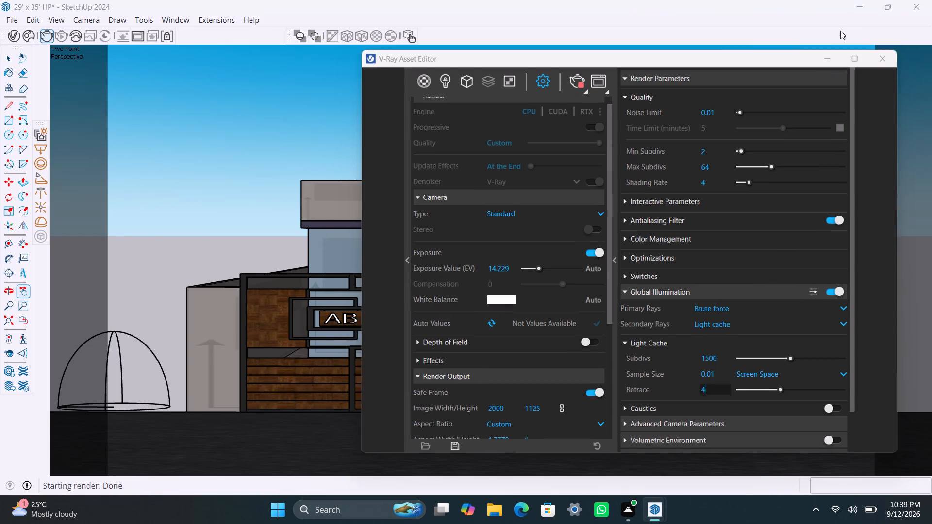
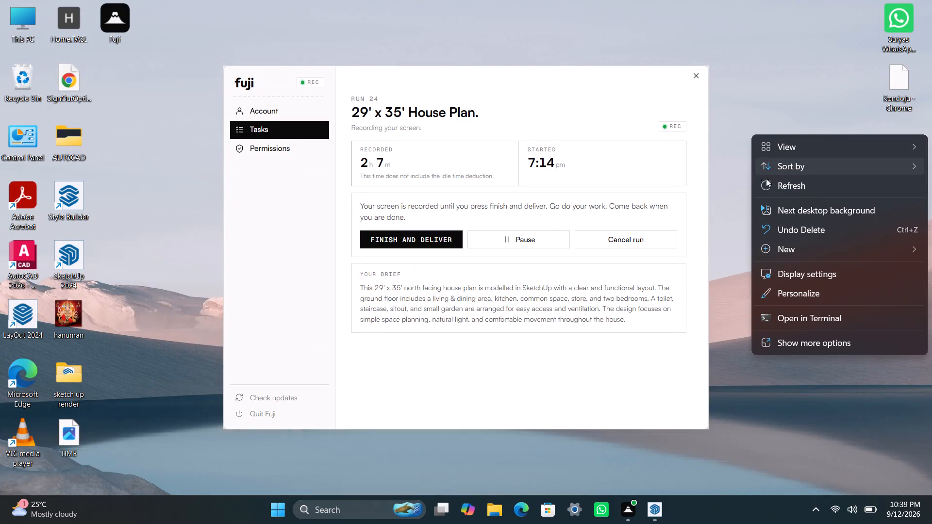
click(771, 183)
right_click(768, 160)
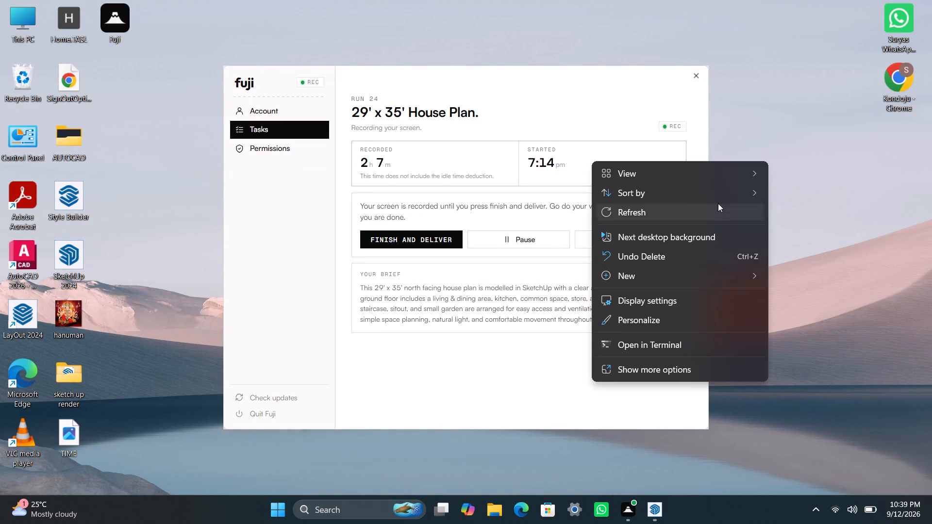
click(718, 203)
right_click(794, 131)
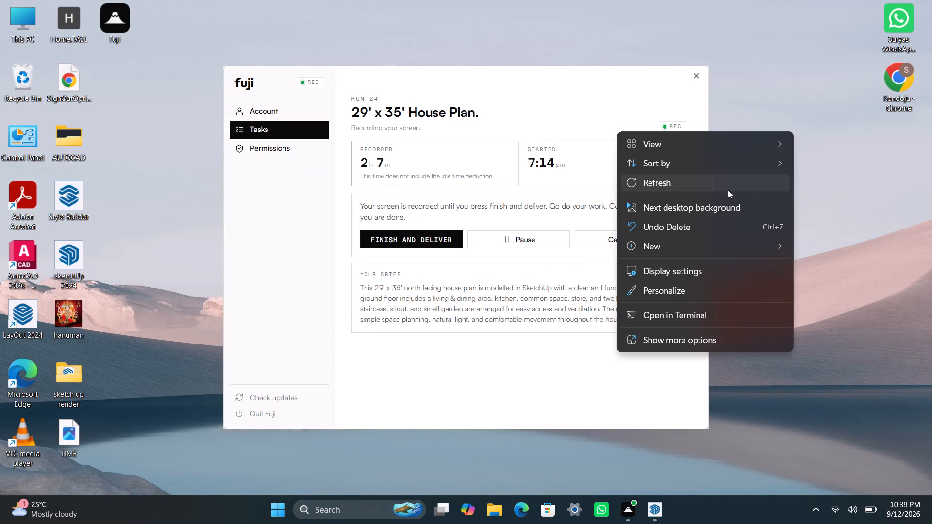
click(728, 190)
Return to the running V-Ray render, minimize the Asset Editor and examine the whole house image at different zoom levels.
click(650, 513)
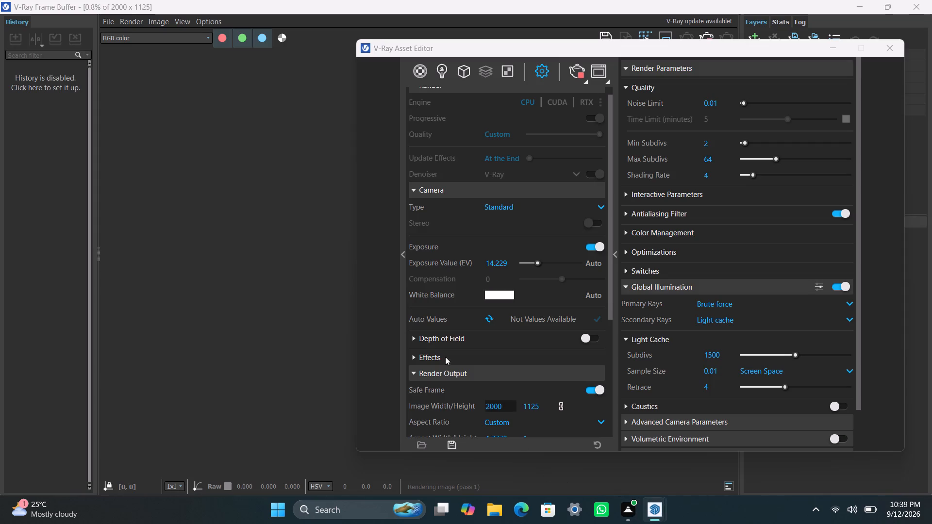
click(829, 50)
scroll(440, 294, up, 2)
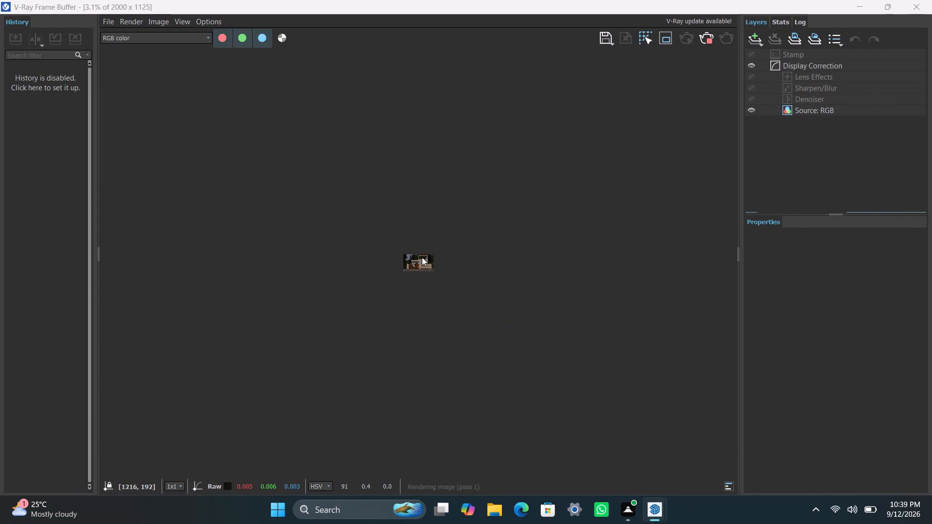
scroll(422, 257, up, 3)
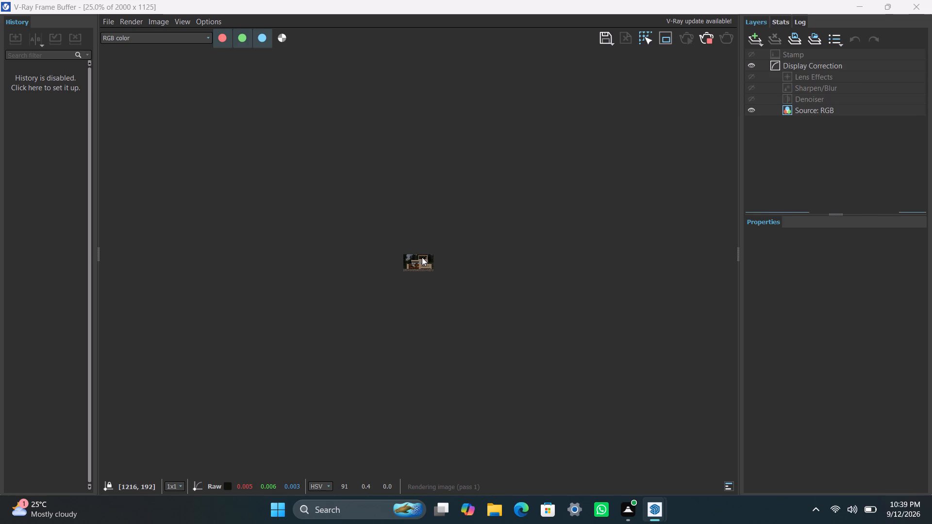
scroll(426, 267, up, 1)
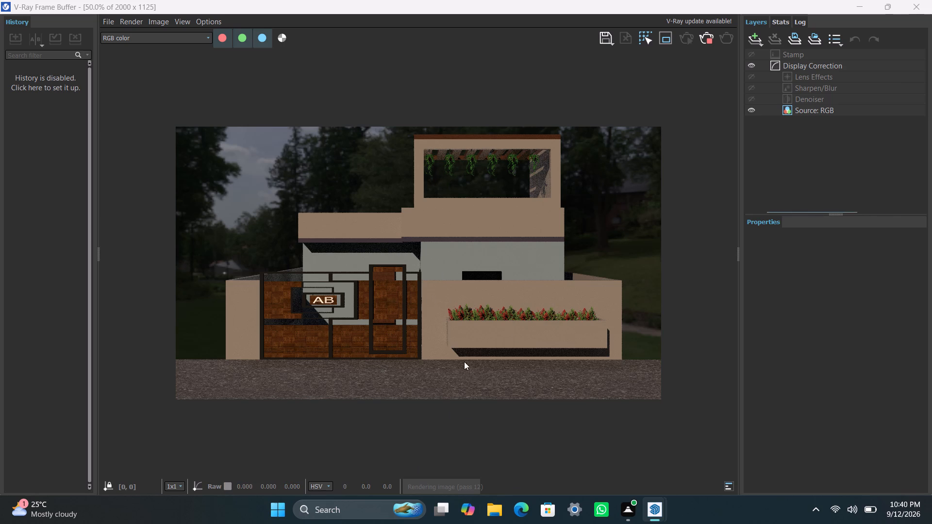
scroll(394, 305, down, 2)
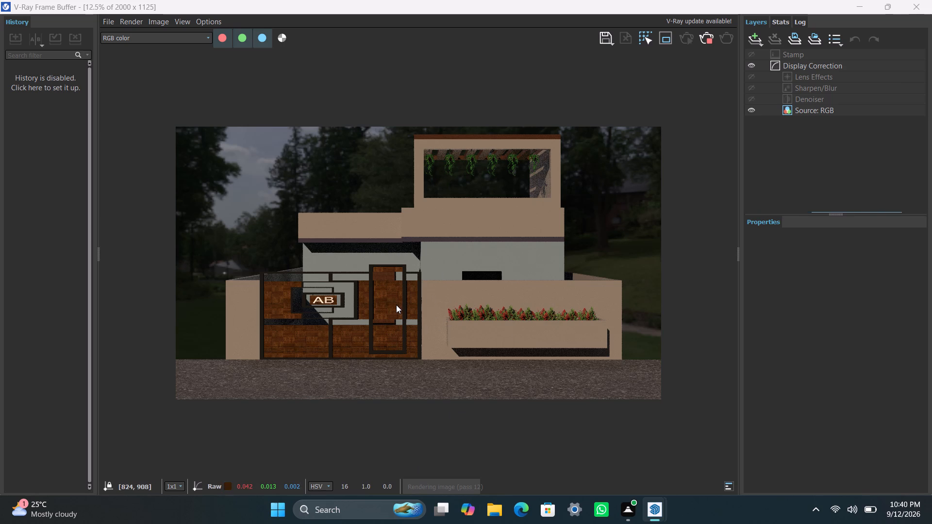
scroll(396, 304, up, 2)
scroll(396, 304, down, 2)
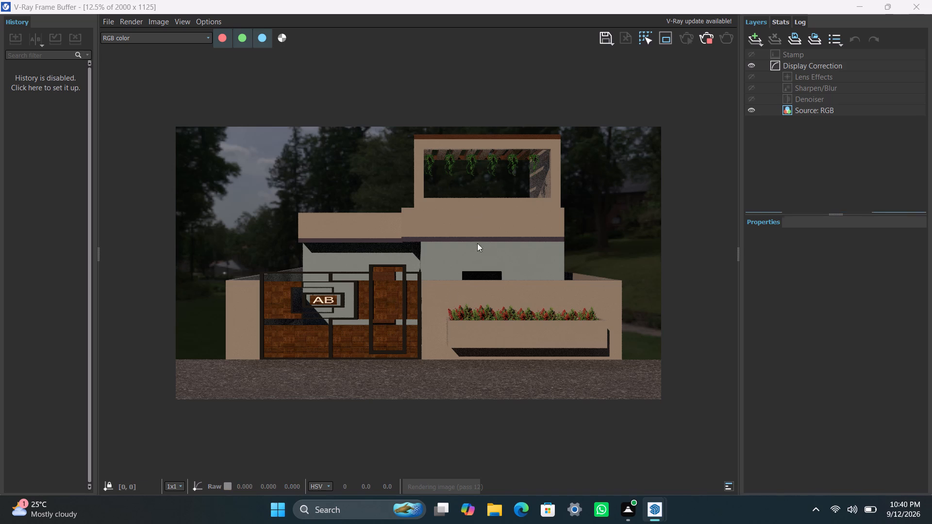
key(space)
key(g)
key(g)
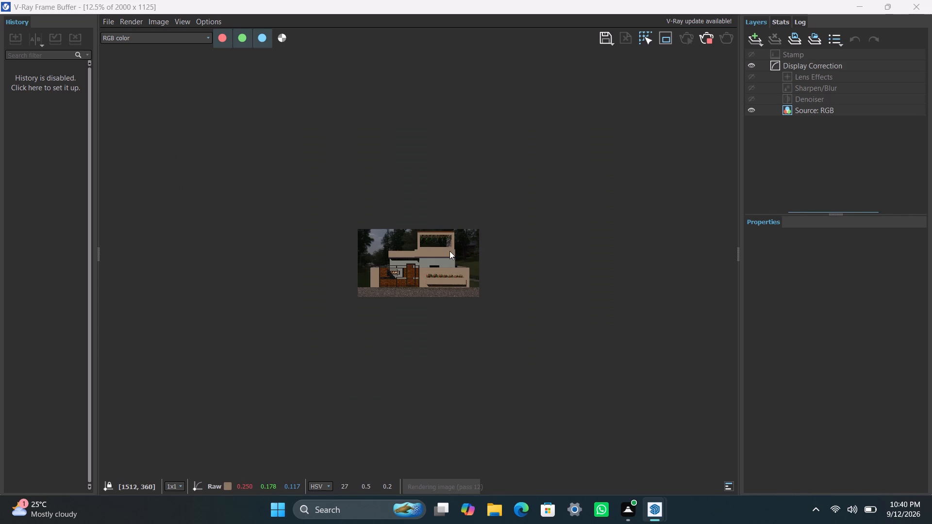
scroll(449, 251, up, 2)
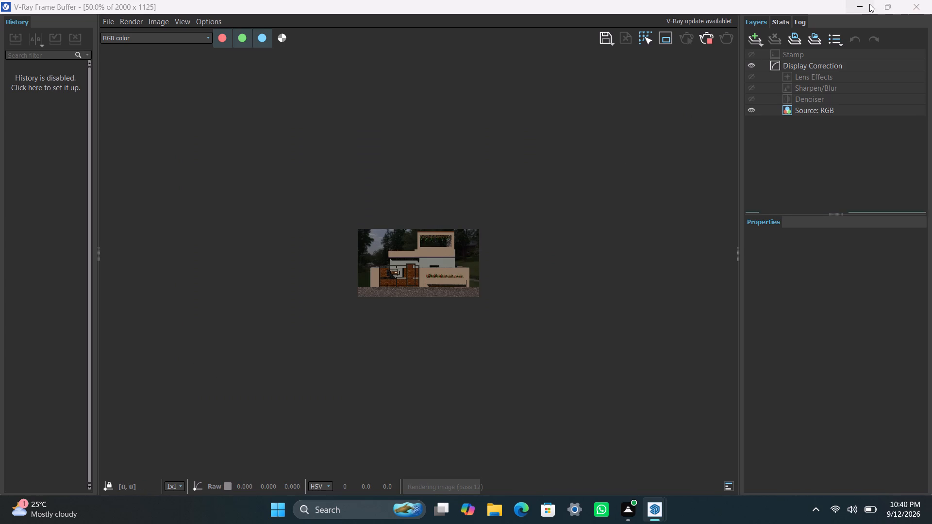
Minimize the V-Ray frame buffer and activate the Select tool in the house model.
click(860, 2)
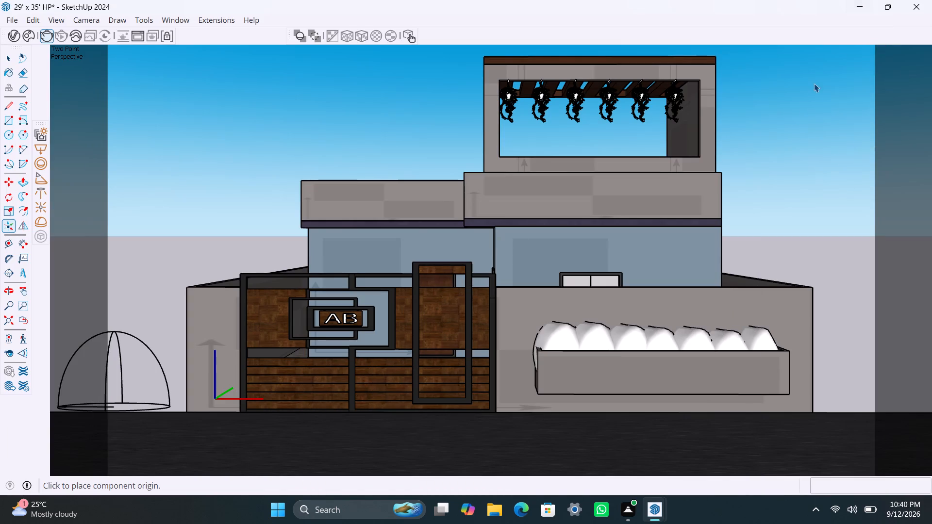
key(space)
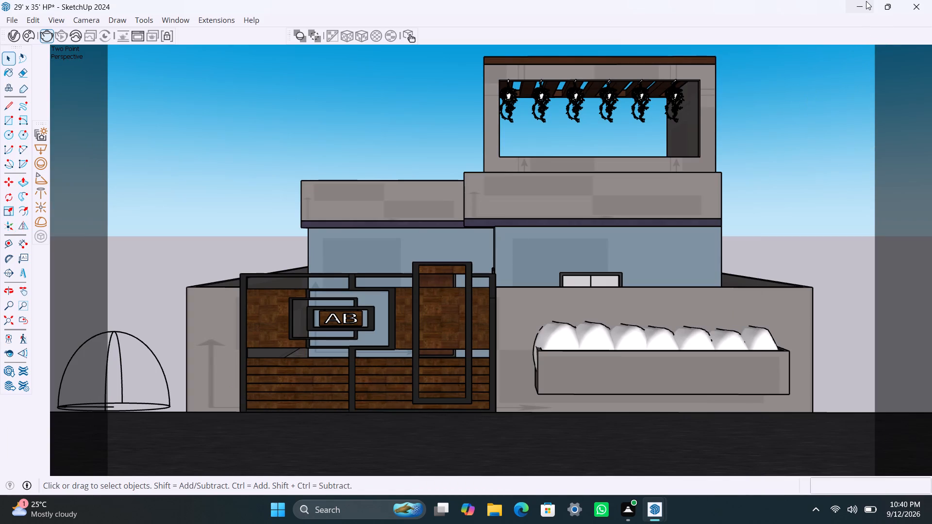
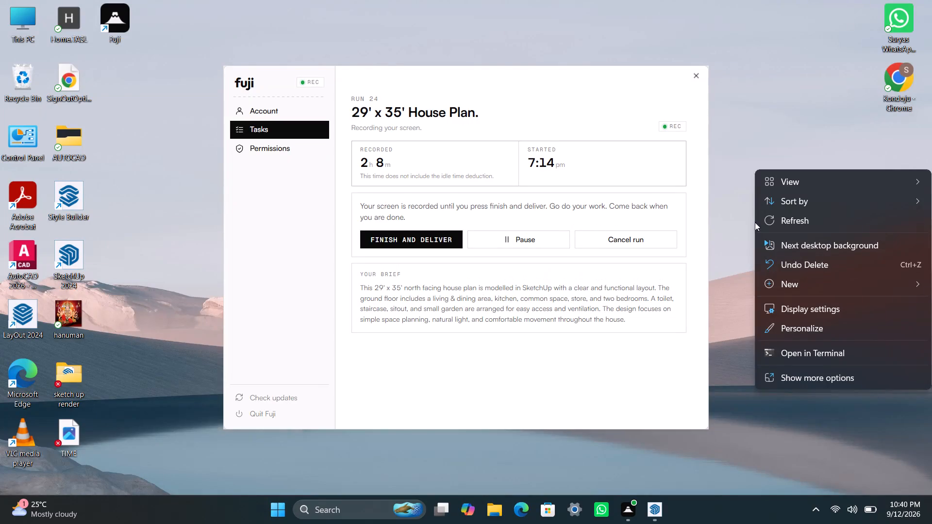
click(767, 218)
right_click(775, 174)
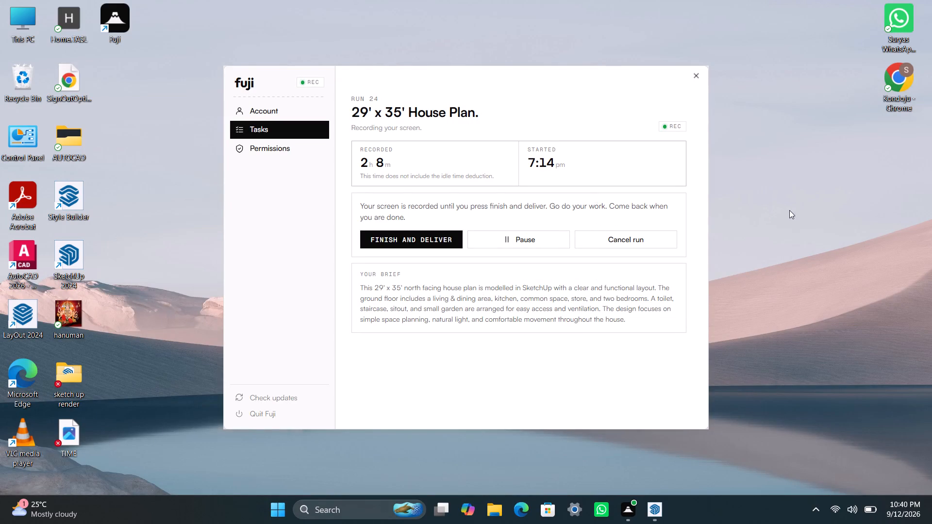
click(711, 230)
Switch back to the SketchUp V-Ray render in progress and examine the gate, planter and whole house front at different zoom levels.
click(652, 512)
scroll(484, 324, down, 1)
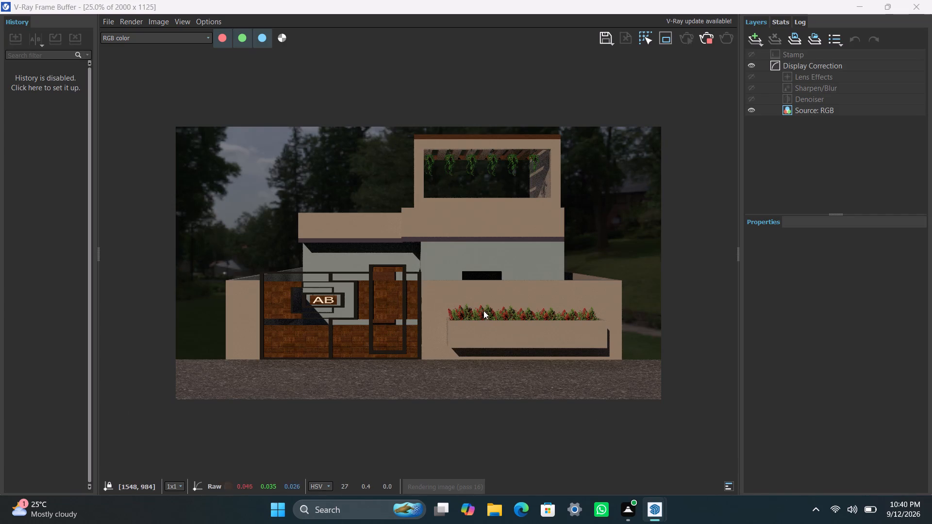
scroll(477, 305, up, 1)
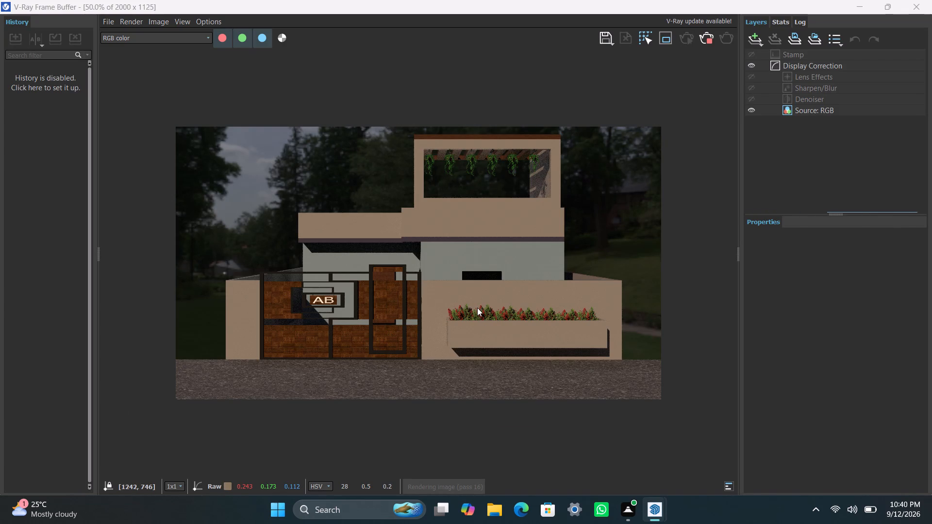
scroll(390, 360, down, 1)
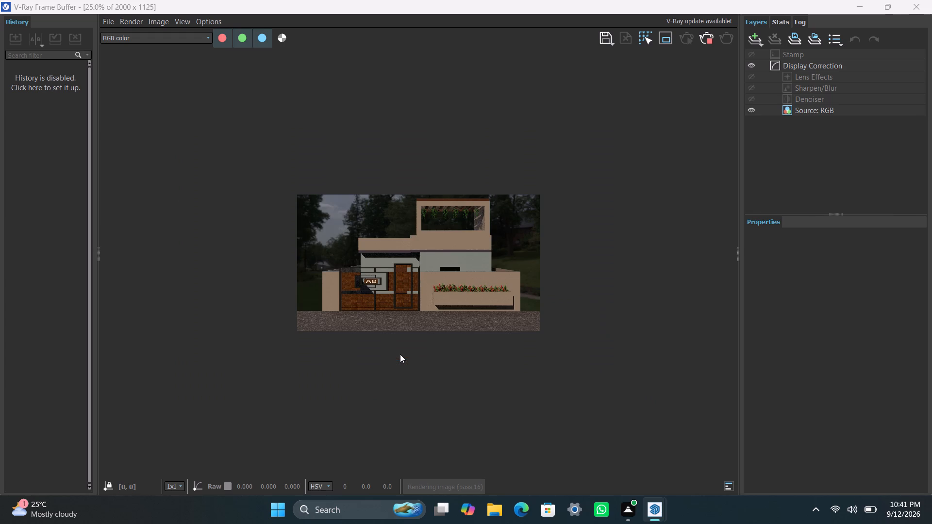
scroll(400, 354, up, 2)
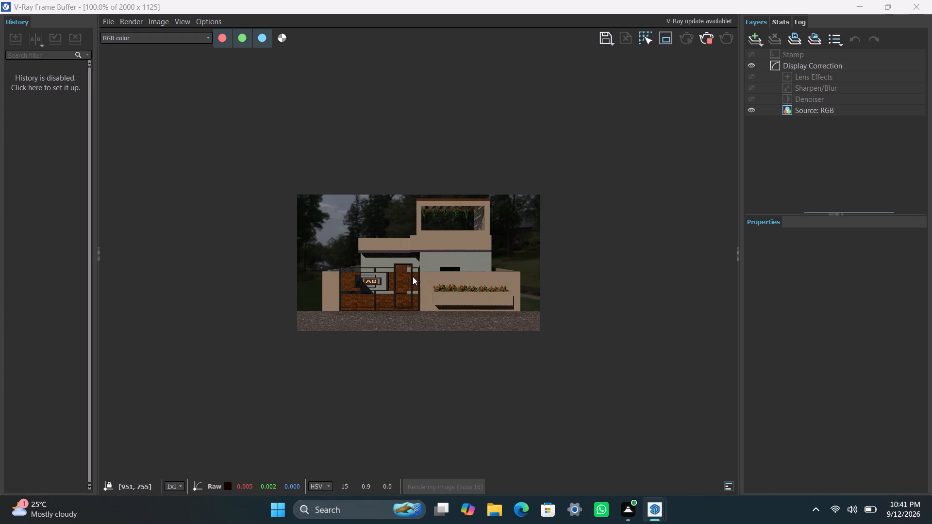
scroll(412, 275, up, 2)
scroll(412, 267, down, 3)
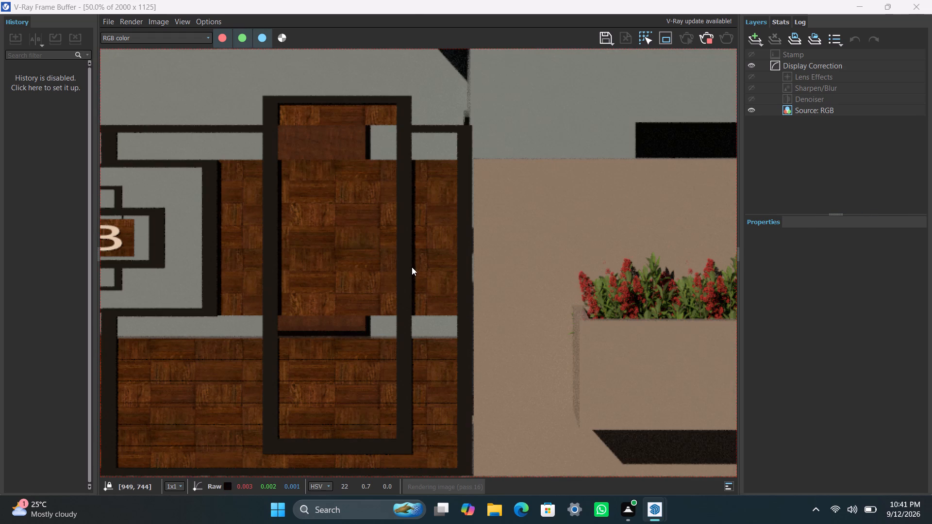
scroll(412, 267, down, 4)
scroll(487, 302, down, 1)
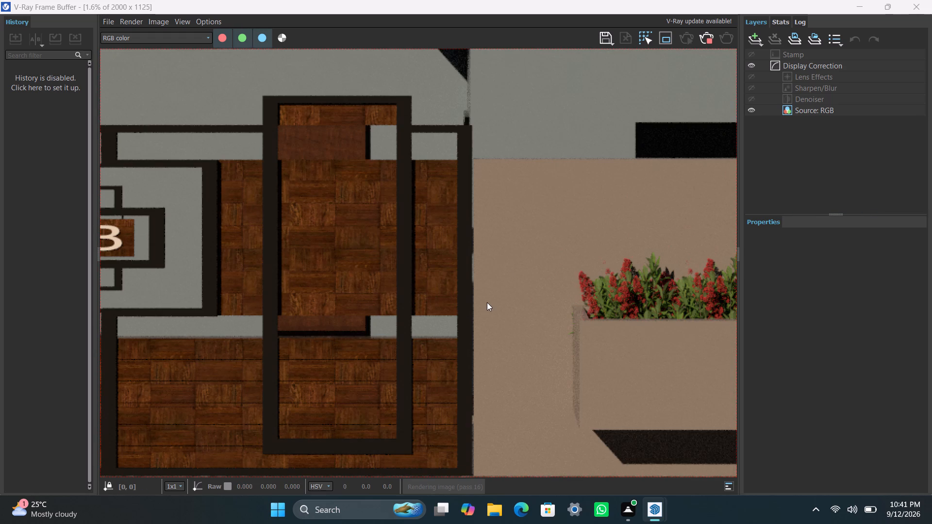
scroll(487, 302, down, 1)
scroll(501, 236, up, 2)
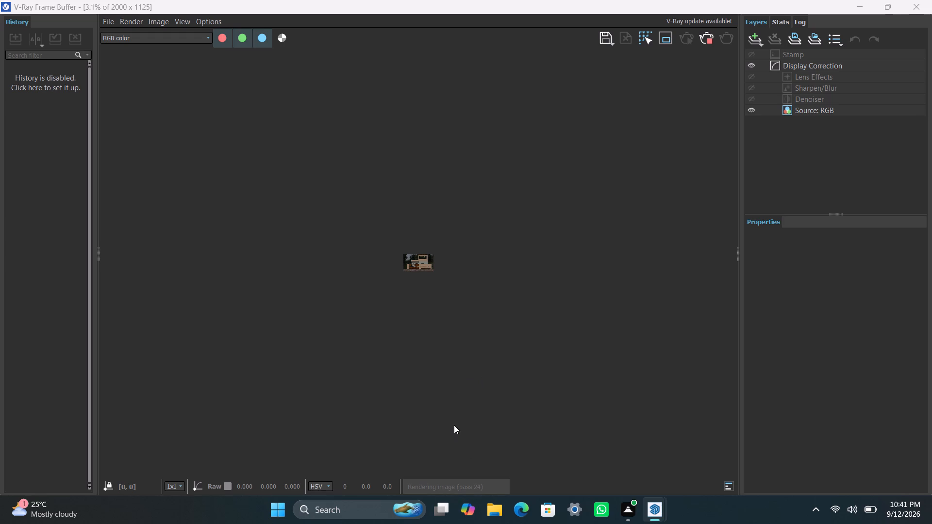
scroll(420, 275, up, 1)
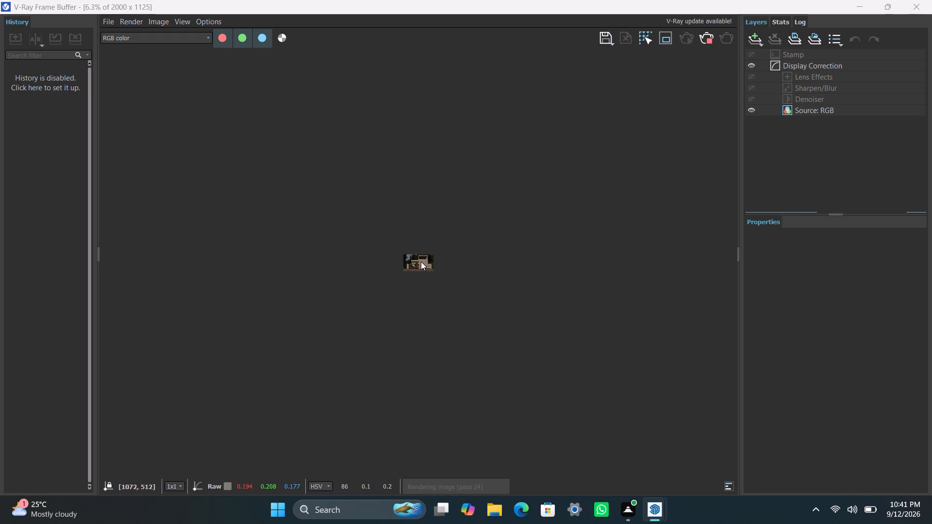
scroll(420, 262, up, 2)
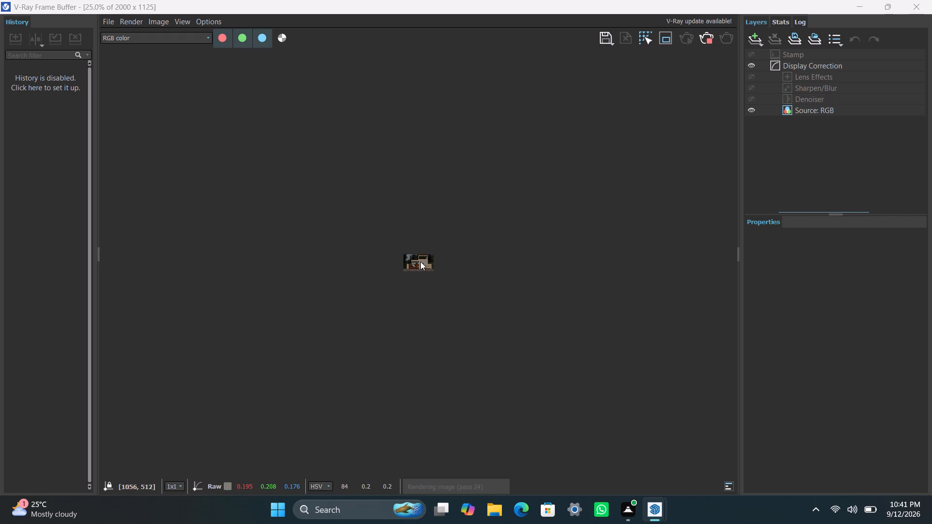
scroll(420, 262, down, 1)
scroll(420, 262, up, 2)
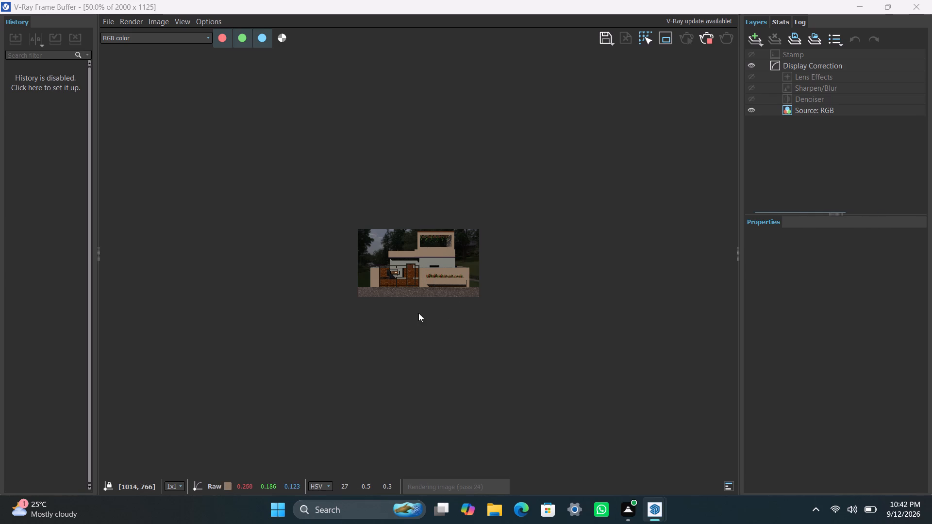
scroll(426, 276, up, 1)
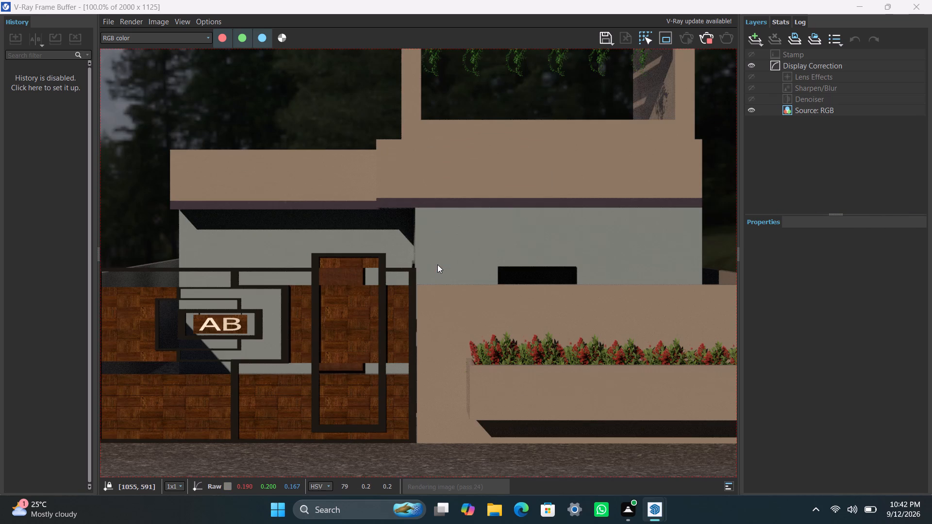
scroll(436, 272, down, 2)
scroll(436, 272, up, 1)
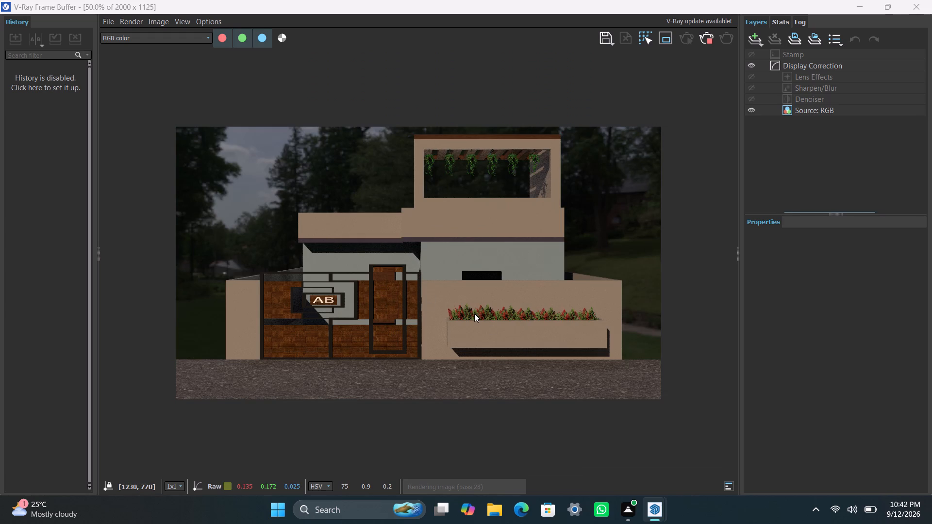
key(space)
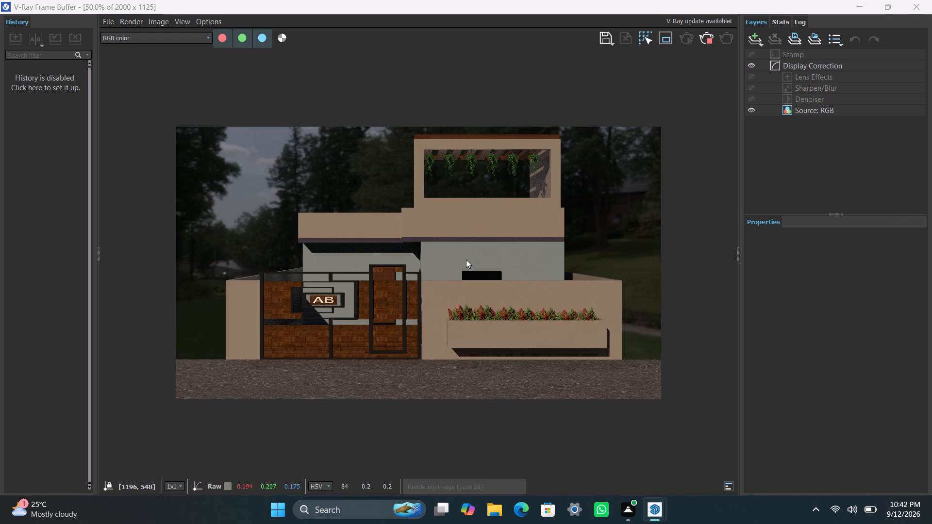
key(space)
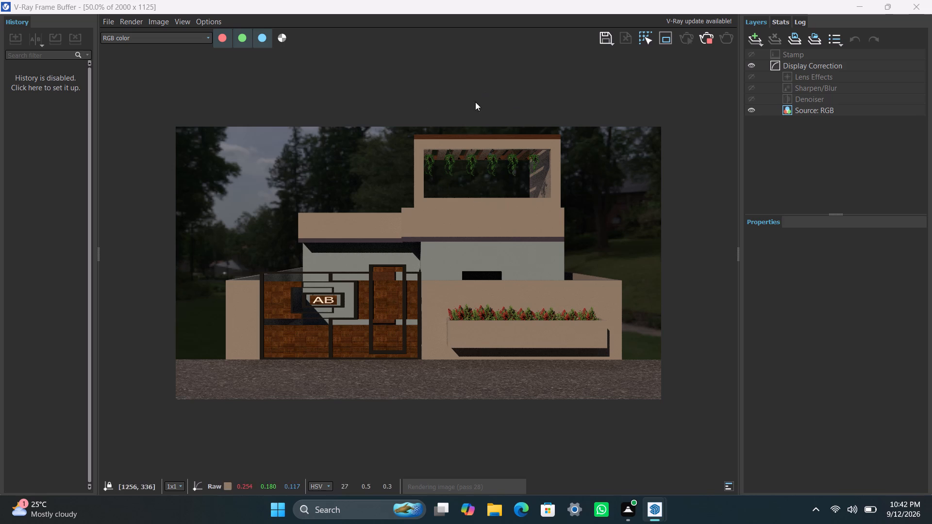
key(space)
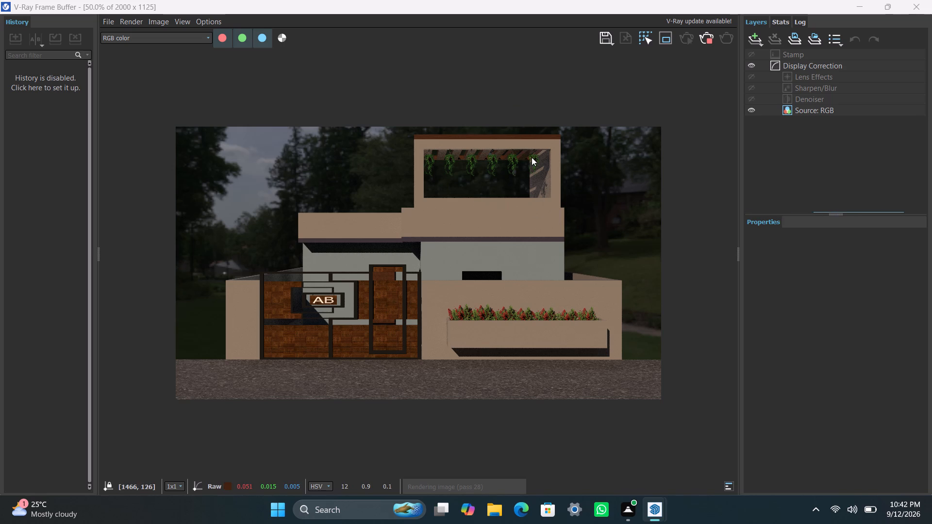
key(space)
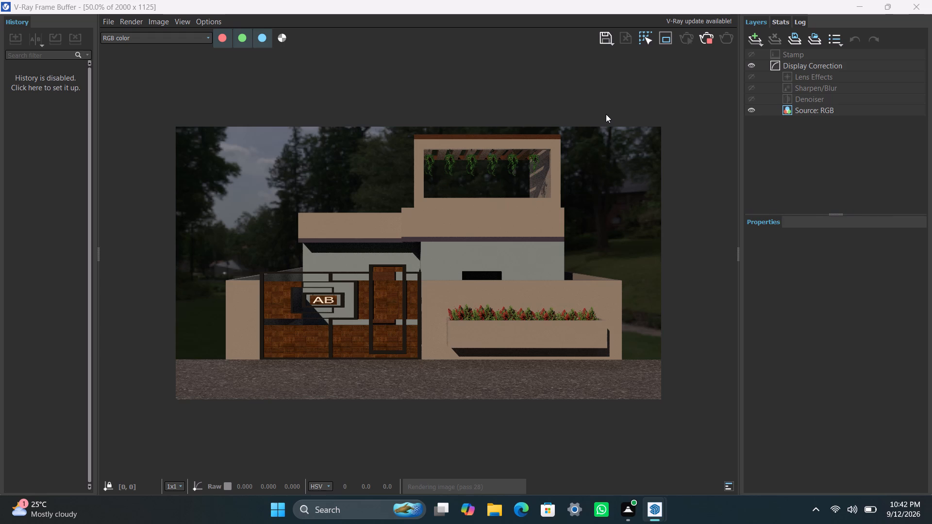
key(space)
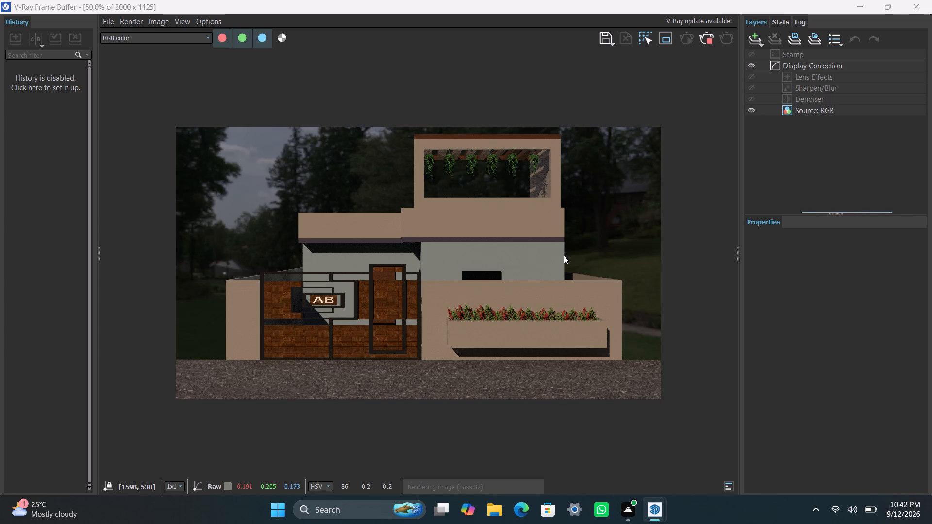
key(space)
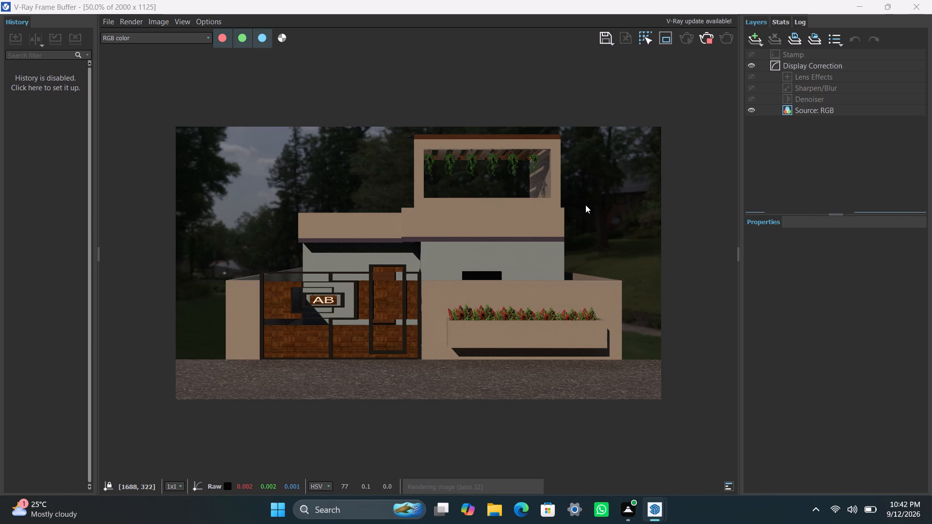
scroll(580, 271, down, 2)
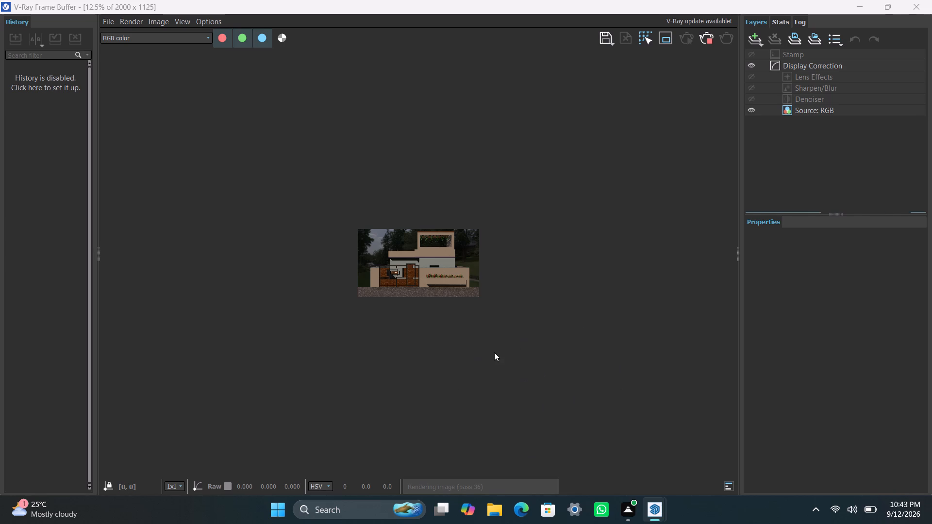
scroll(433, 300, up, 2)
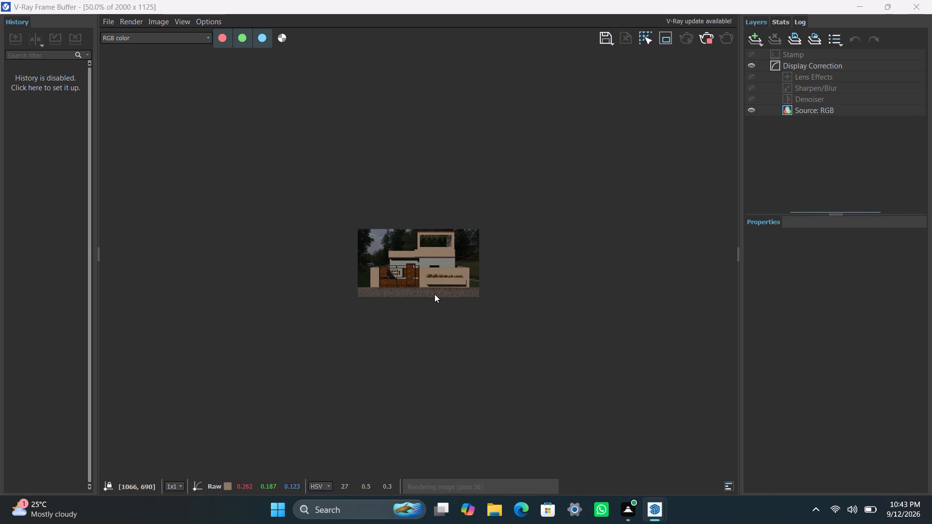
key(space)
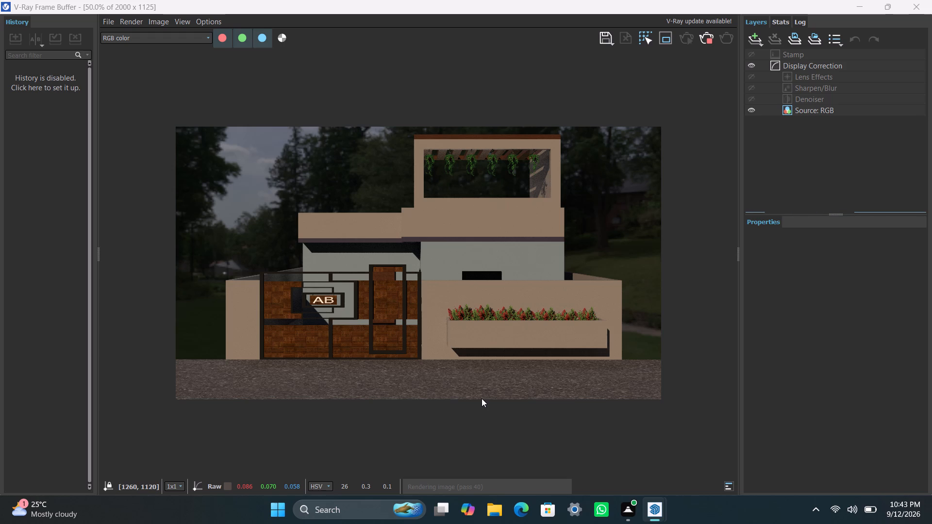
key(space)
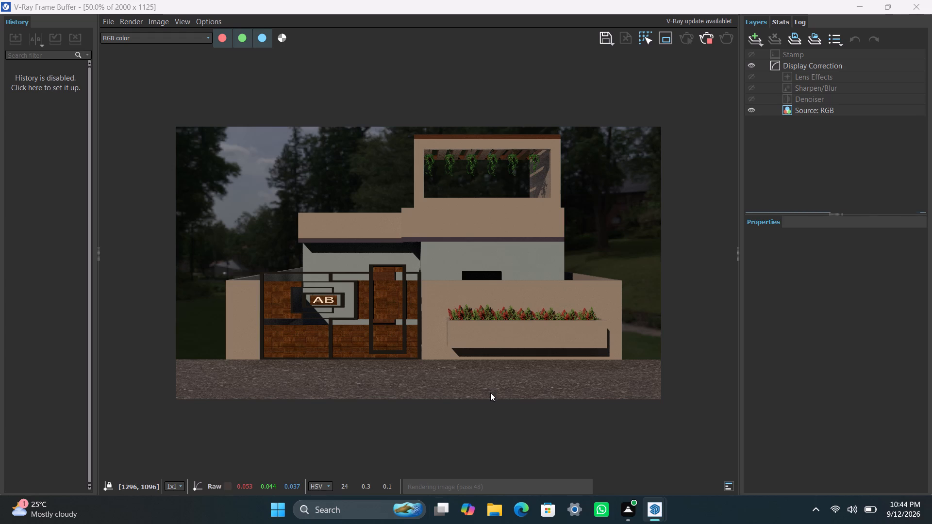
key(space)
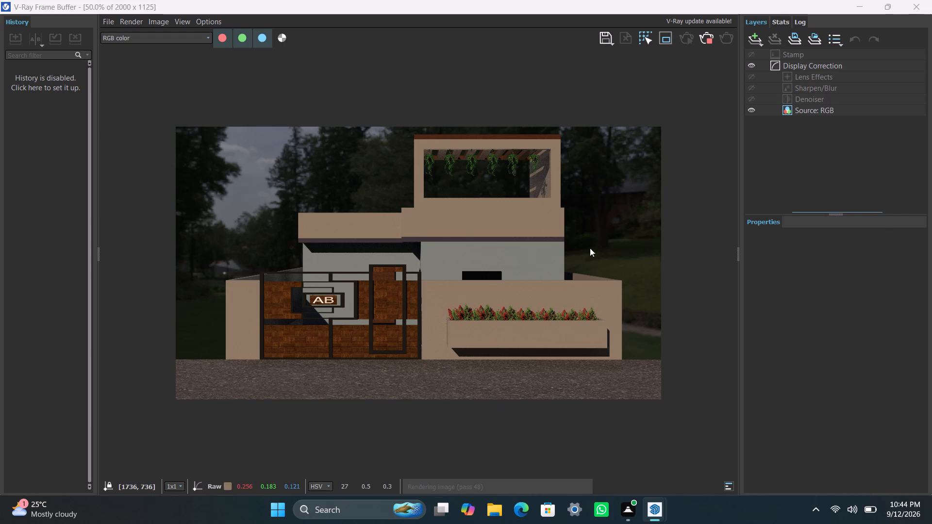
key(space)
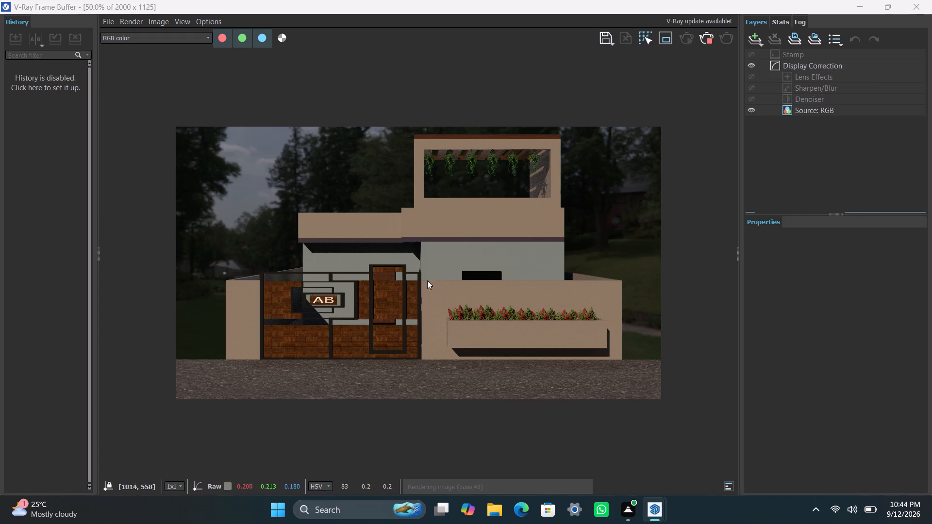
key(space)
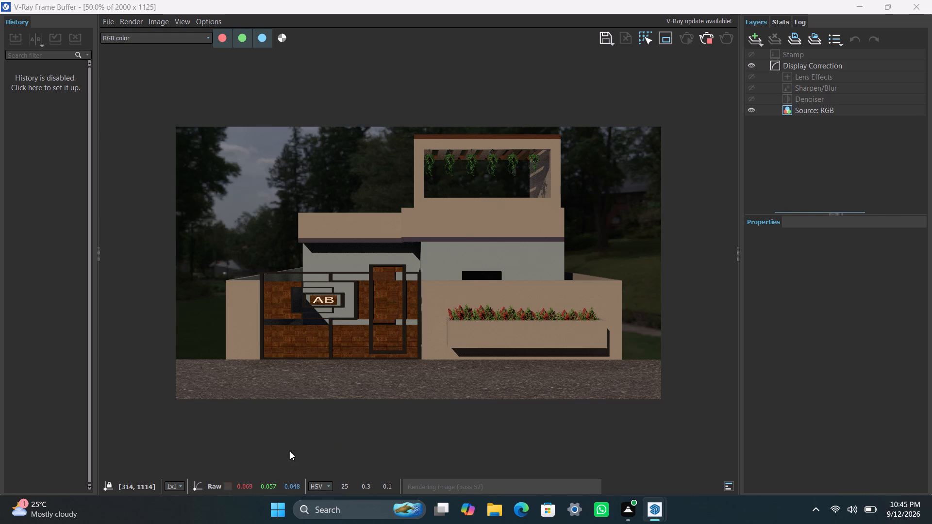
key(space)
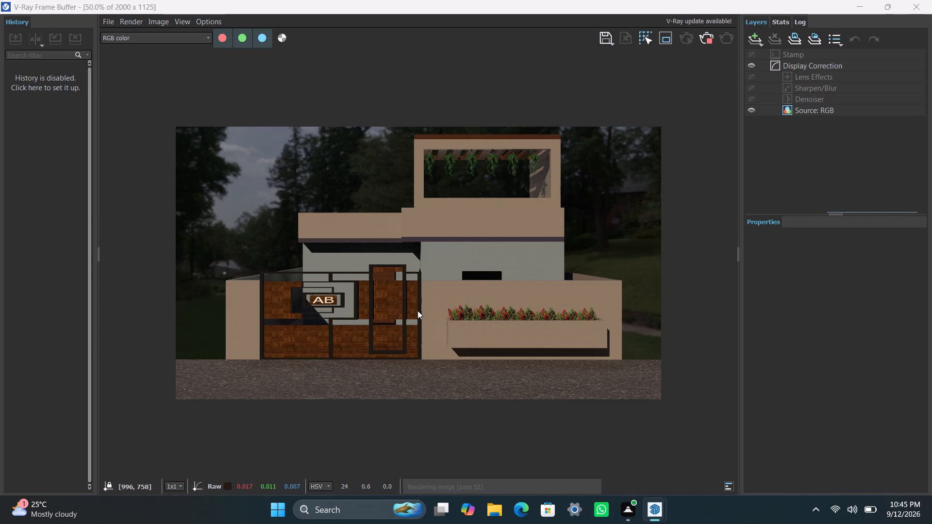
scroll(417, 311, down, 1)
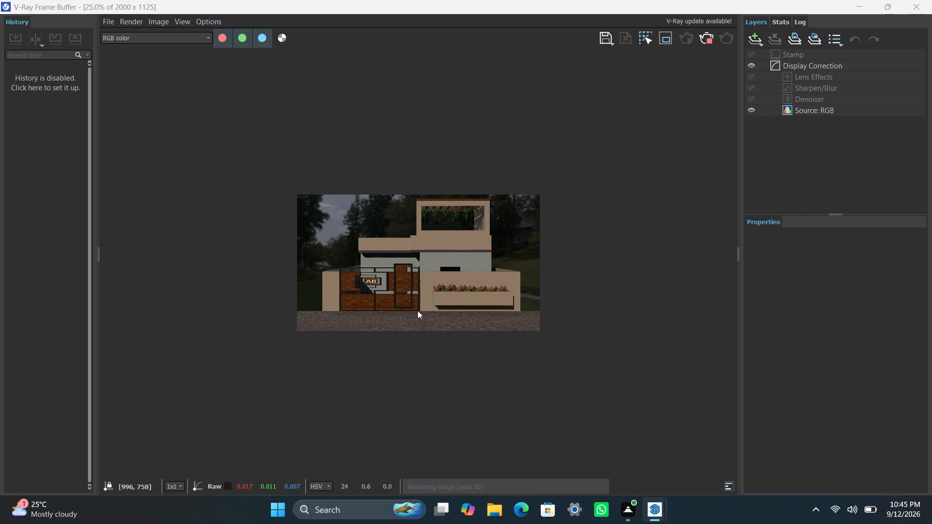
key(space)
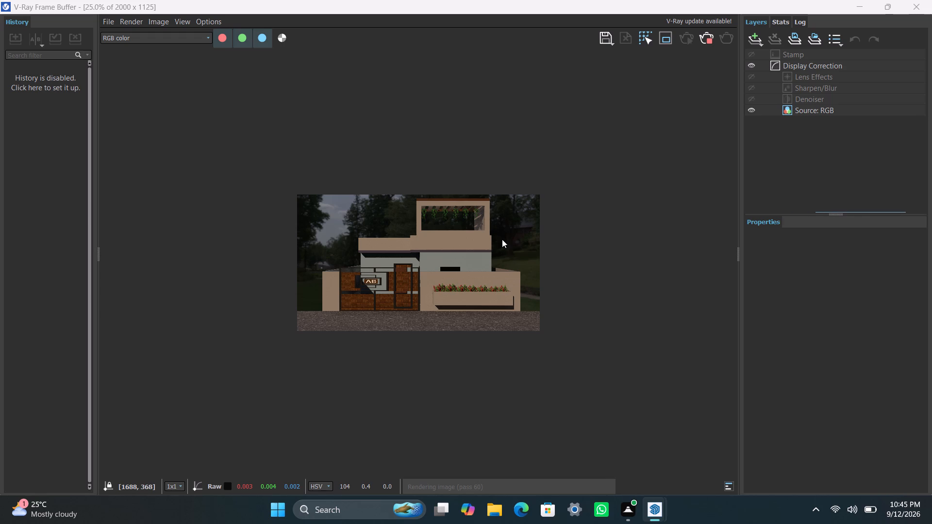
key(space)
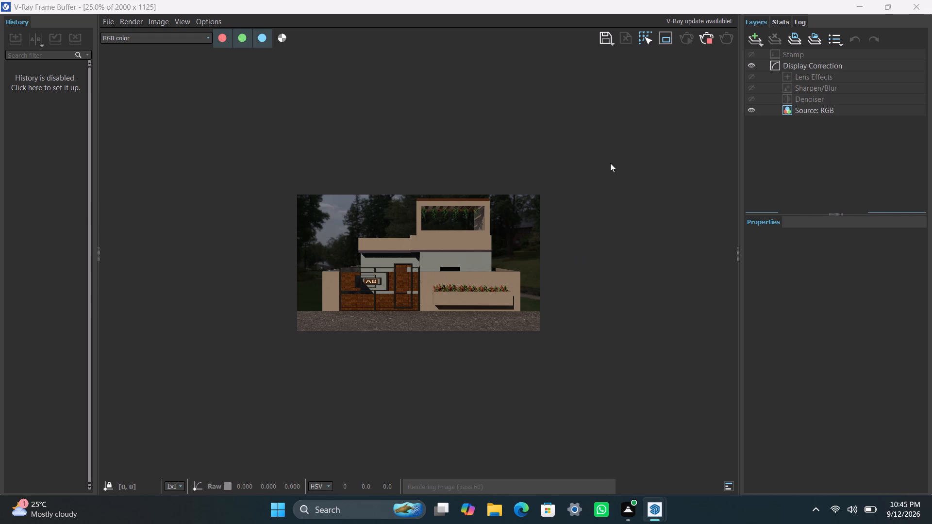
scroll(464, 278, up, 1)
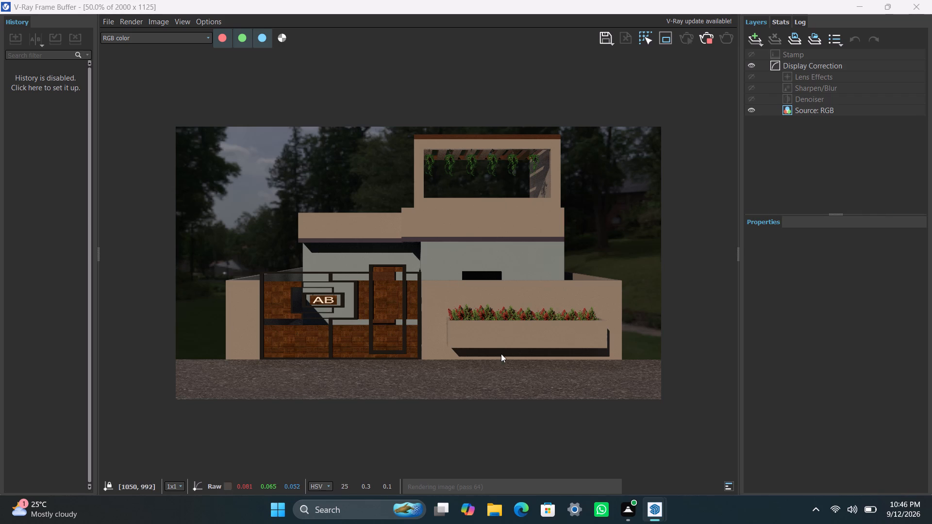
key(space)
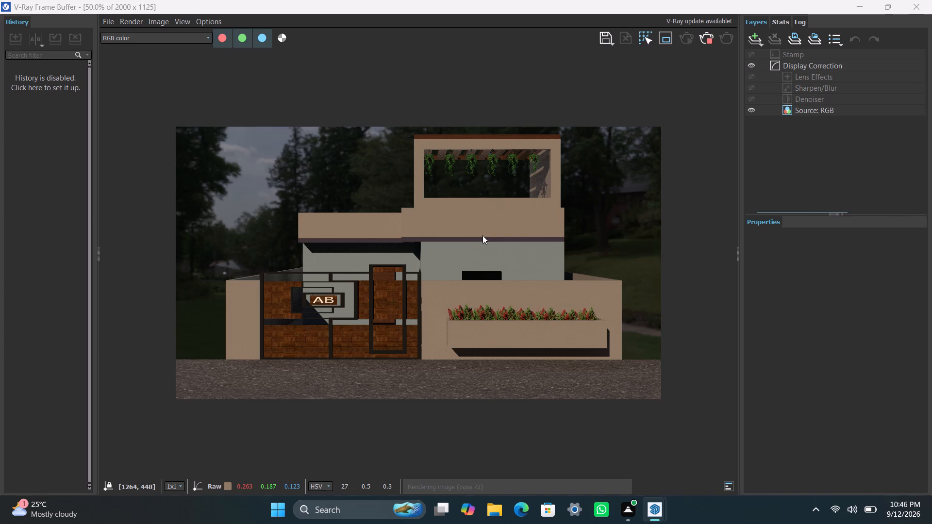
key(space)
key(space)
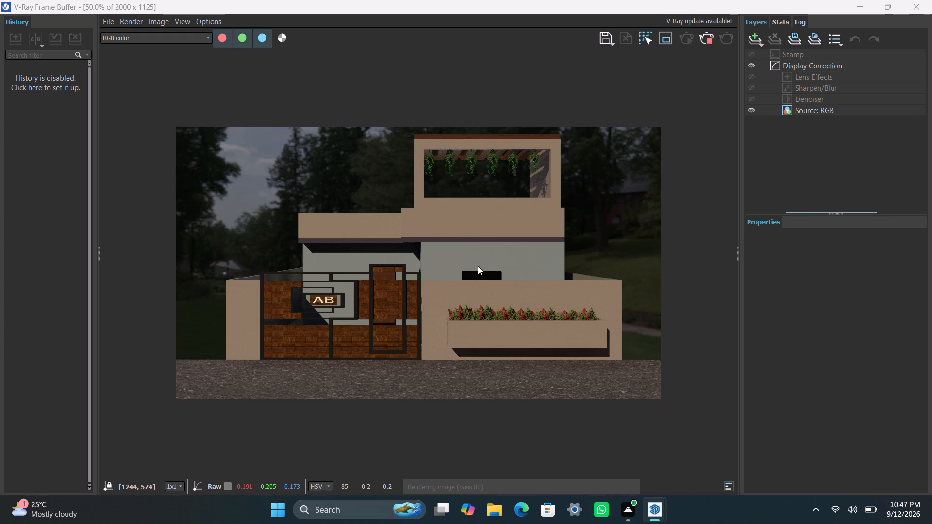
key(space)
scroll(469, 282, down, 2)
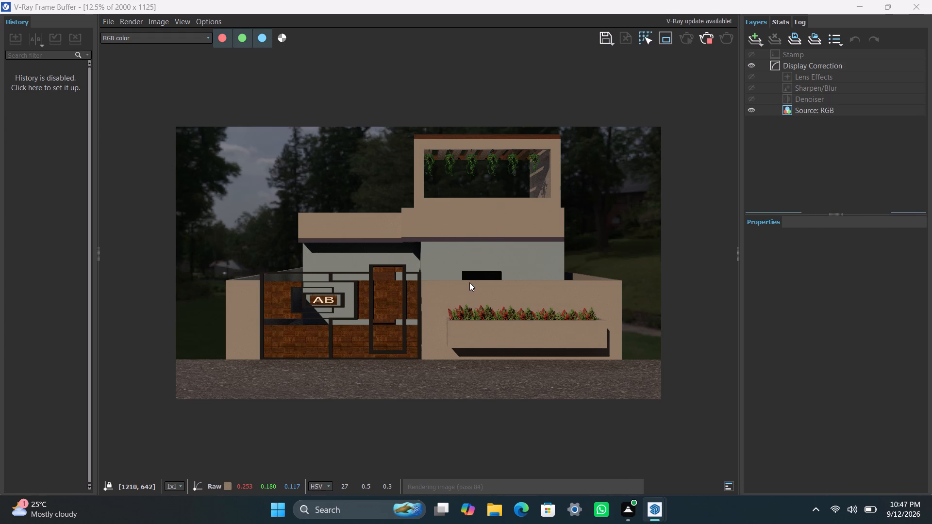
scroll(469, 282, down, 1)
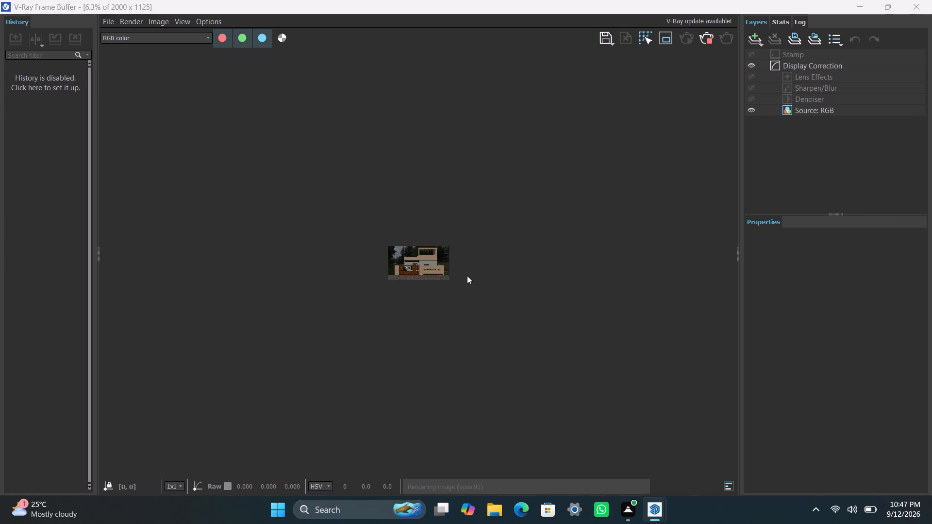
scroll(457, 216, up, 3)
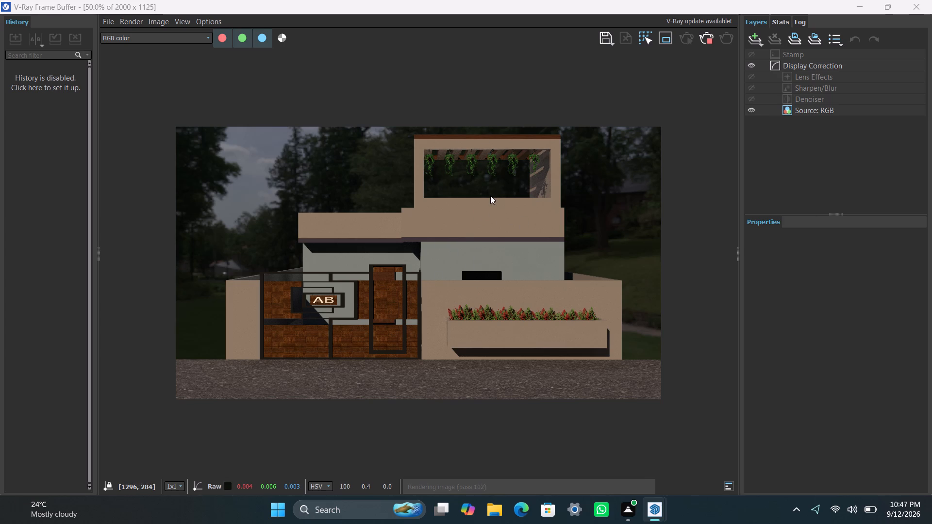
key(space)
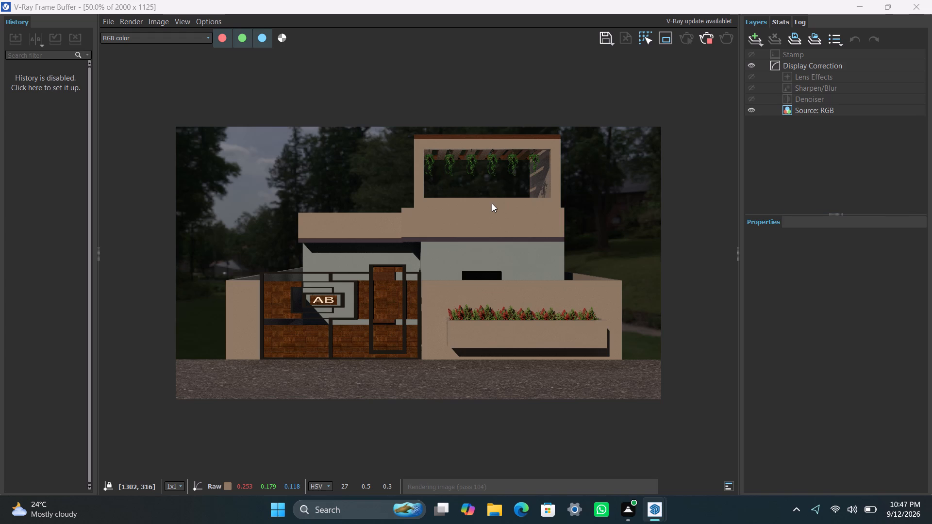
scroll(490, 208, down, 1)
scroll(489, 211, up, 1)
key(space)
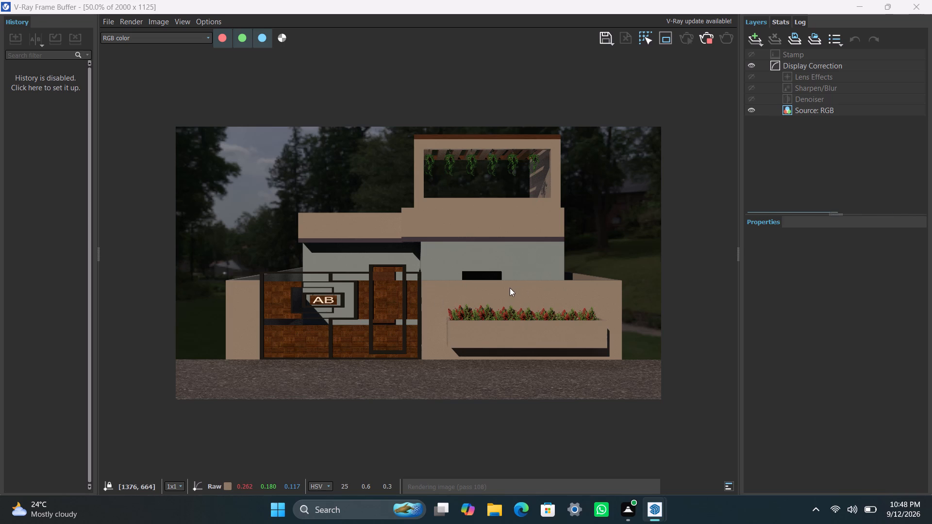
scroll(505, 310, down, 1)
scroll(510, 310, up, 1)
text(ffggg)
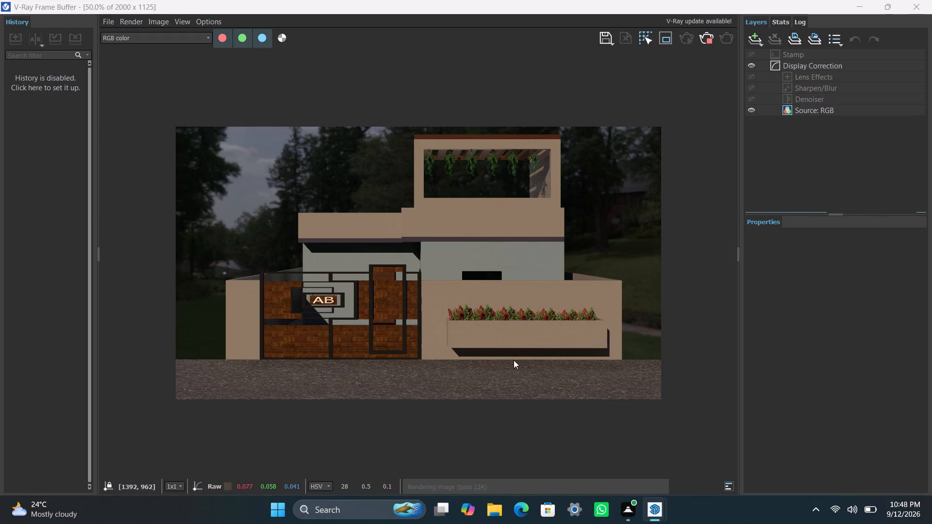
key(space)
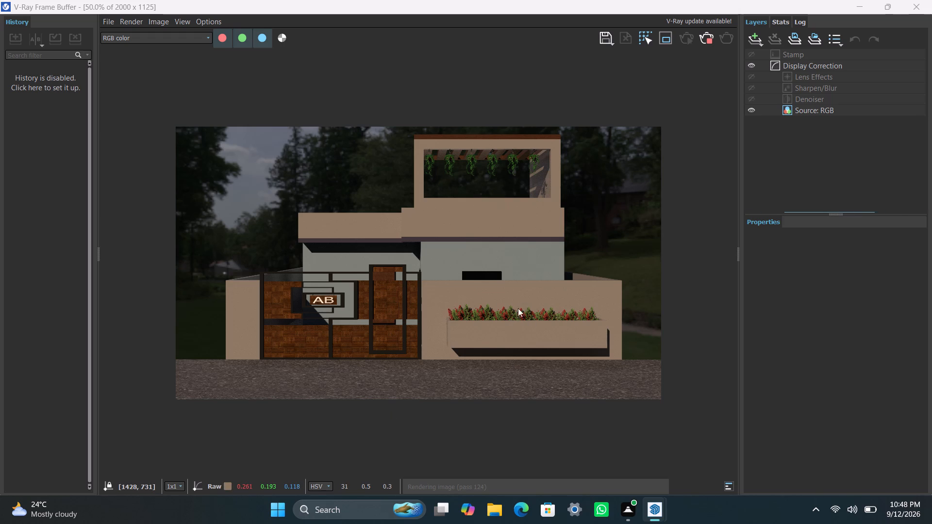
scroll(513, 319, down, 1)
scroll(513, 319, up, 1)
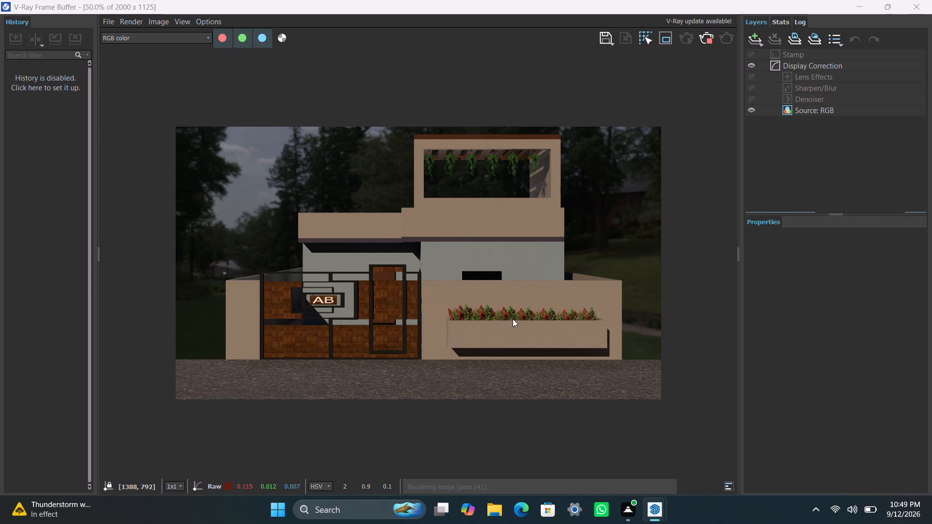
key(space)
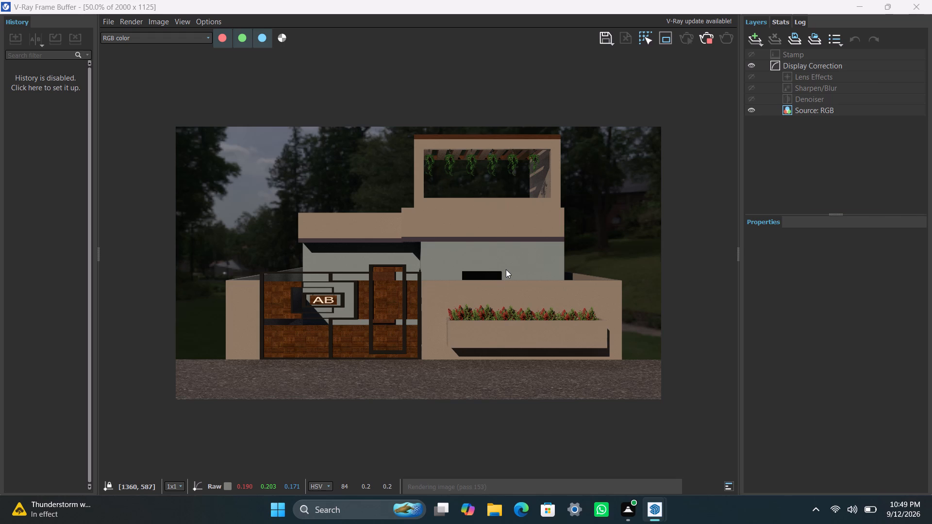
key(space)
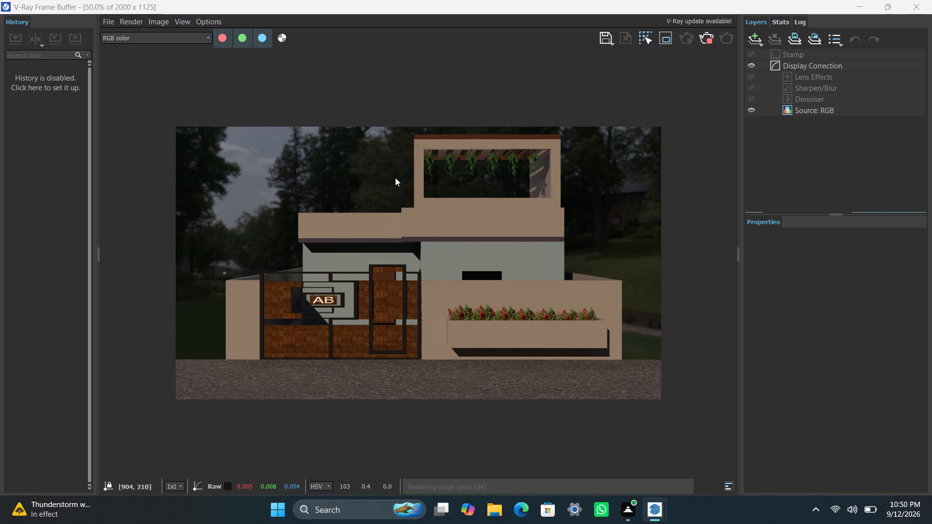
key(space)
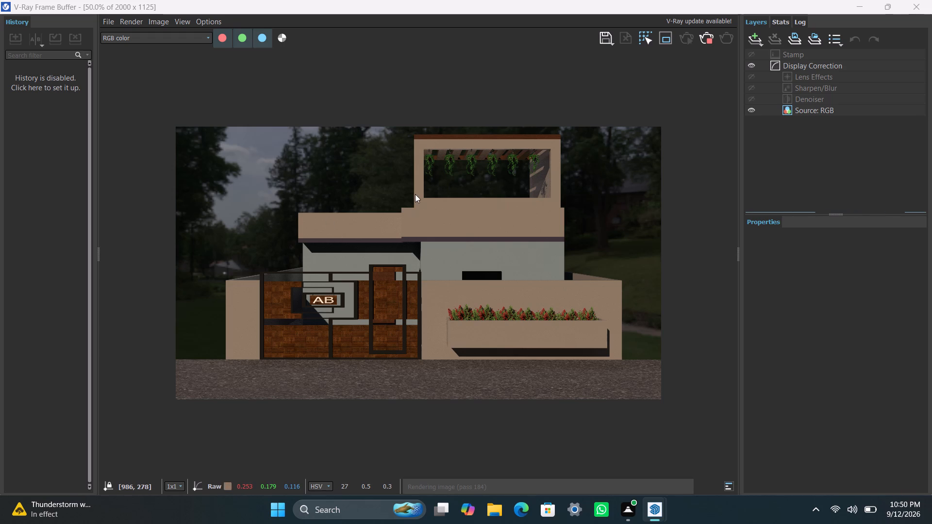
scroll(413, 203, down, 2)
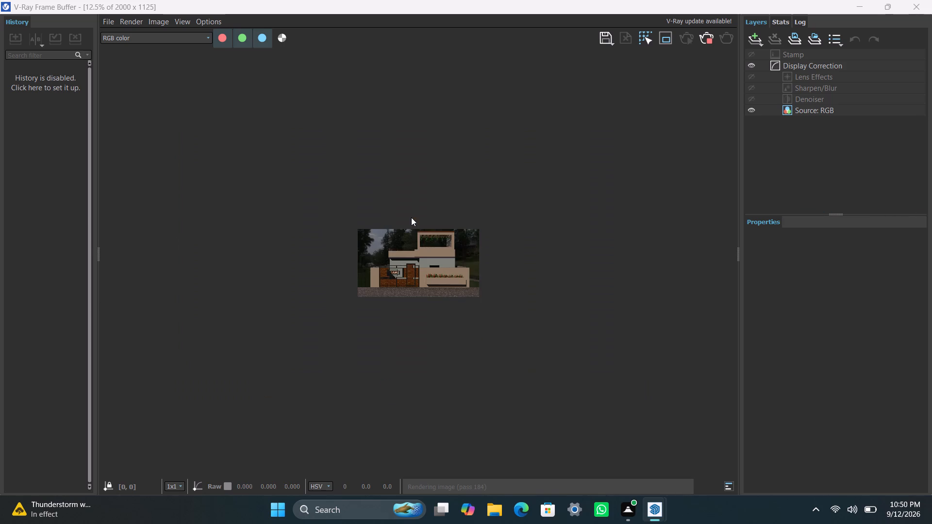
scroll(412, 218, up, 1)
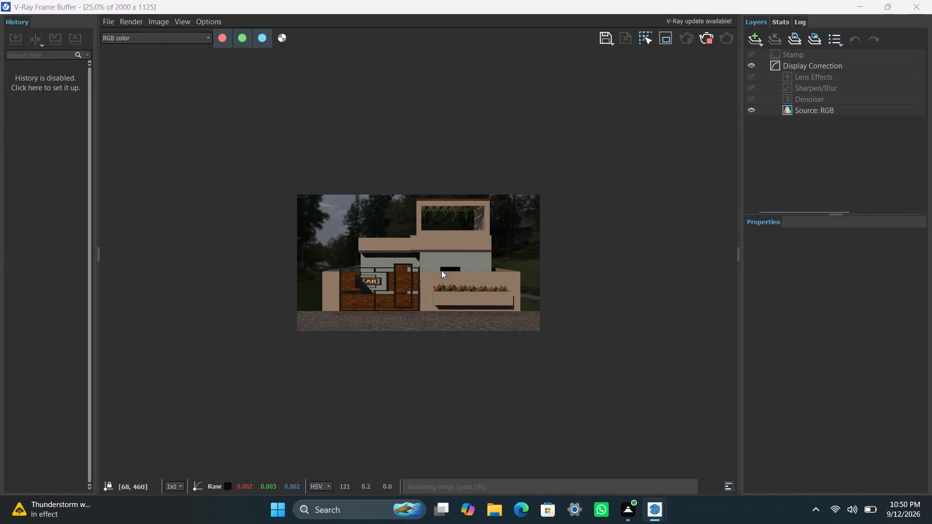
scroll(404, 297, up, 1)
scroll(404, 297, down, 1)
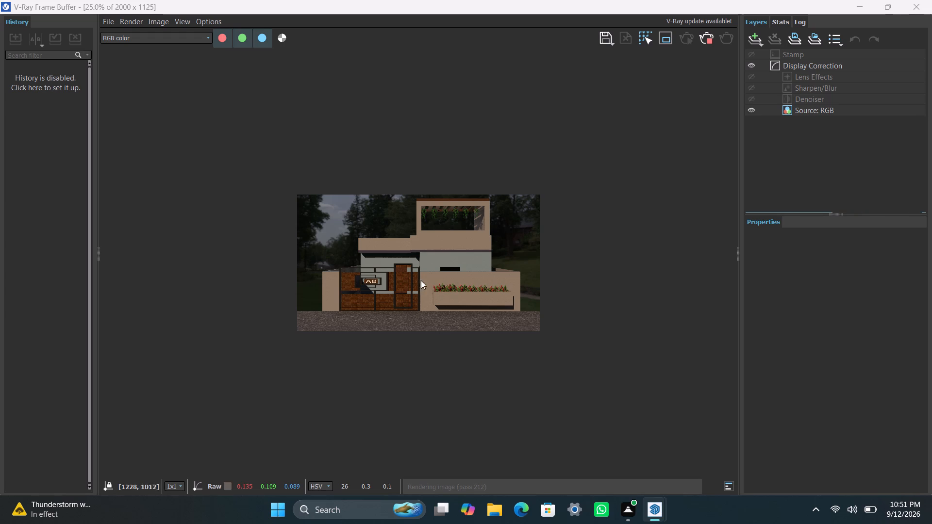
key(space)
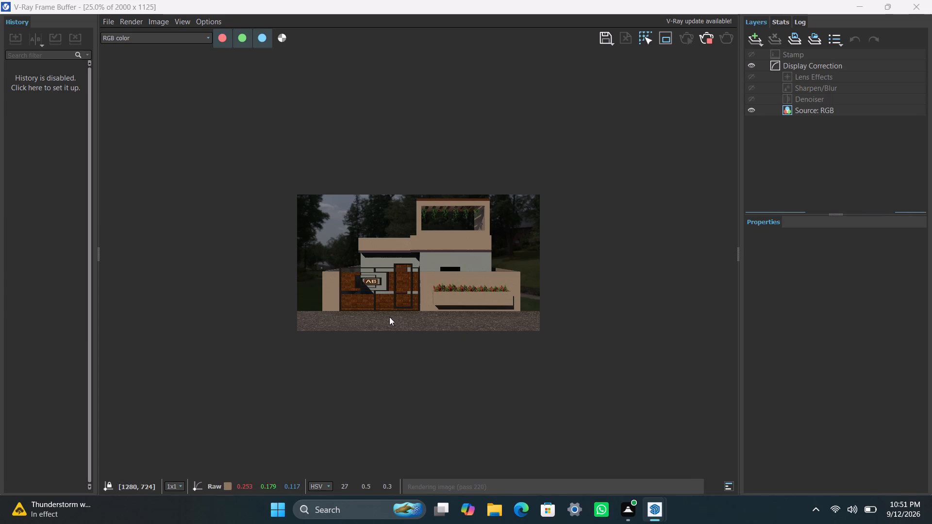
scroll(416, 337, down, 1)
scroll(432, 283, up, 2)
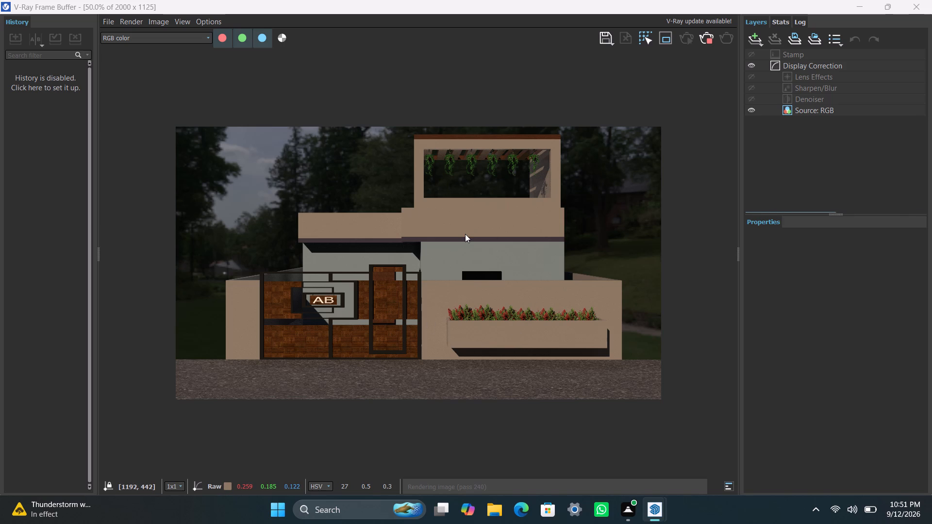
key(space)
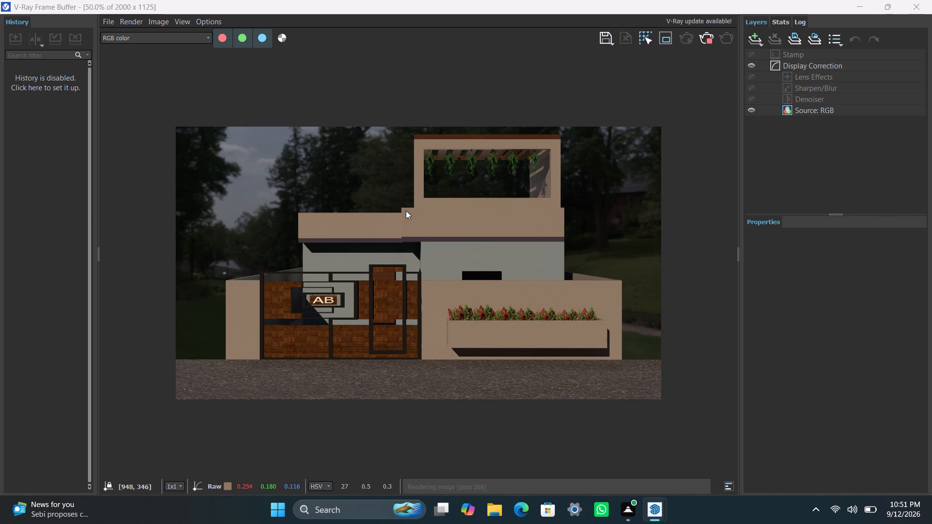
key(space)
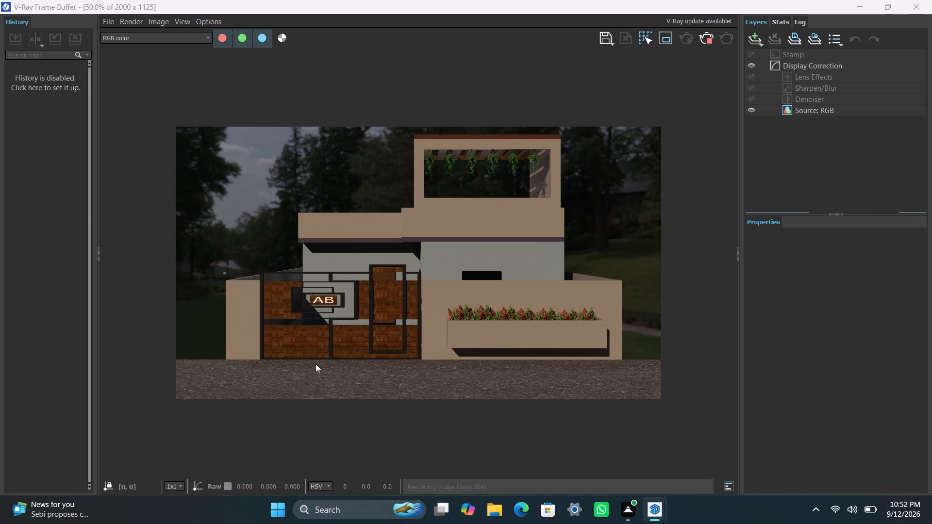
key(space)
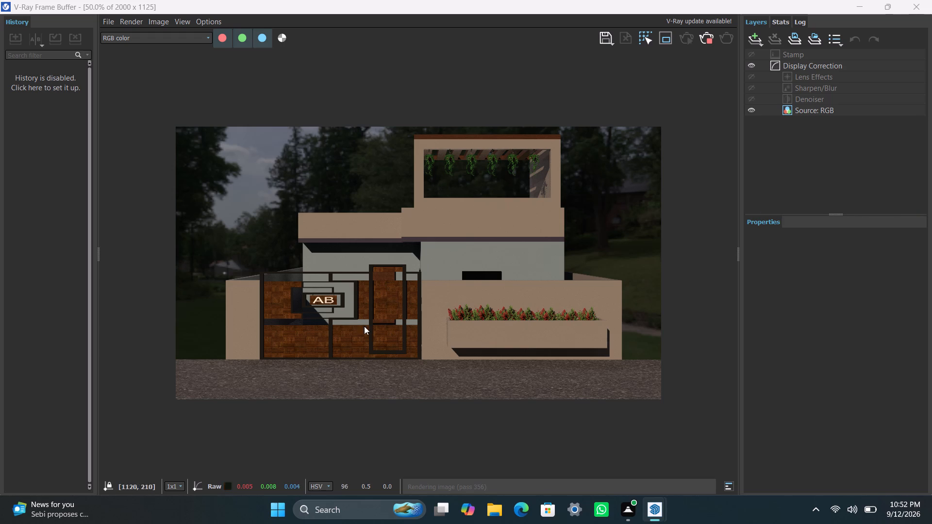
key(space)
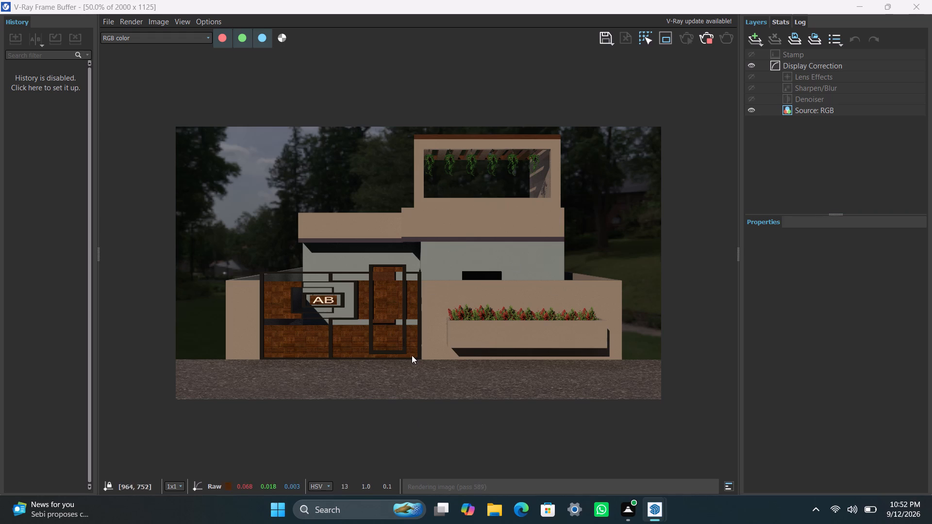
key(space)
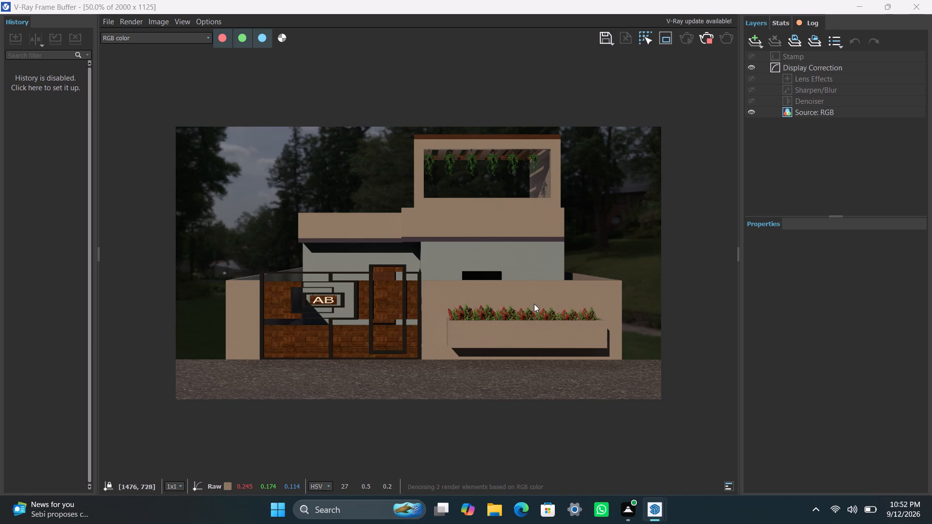
Examine the rendered house front, gate and flower planter at different zoom levels up to 100% while the render is being denoised.
scroll(527, 316, down, 1)
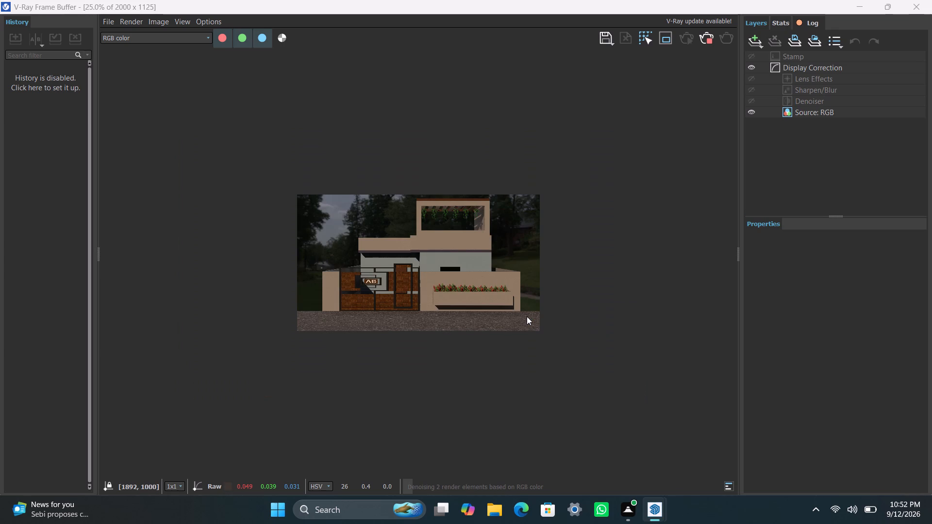
scroll(499, 333, up, 1)
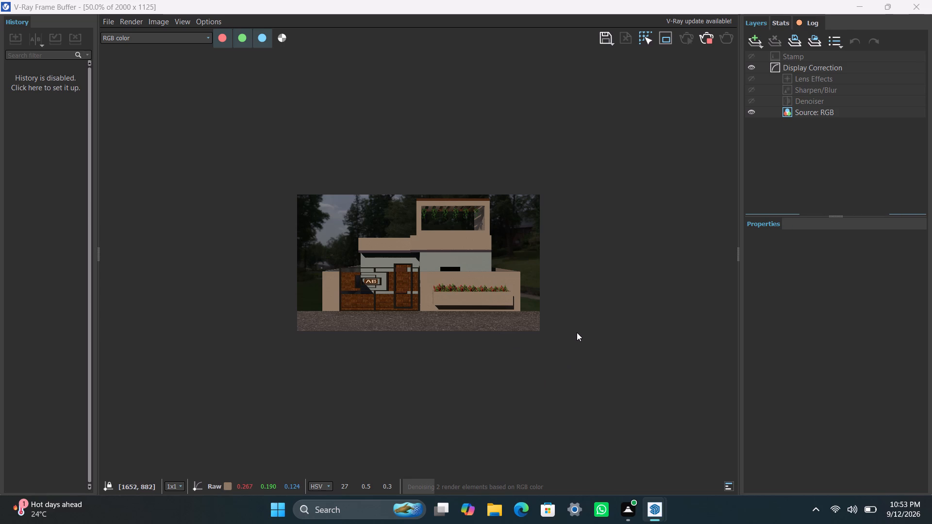
key(space)
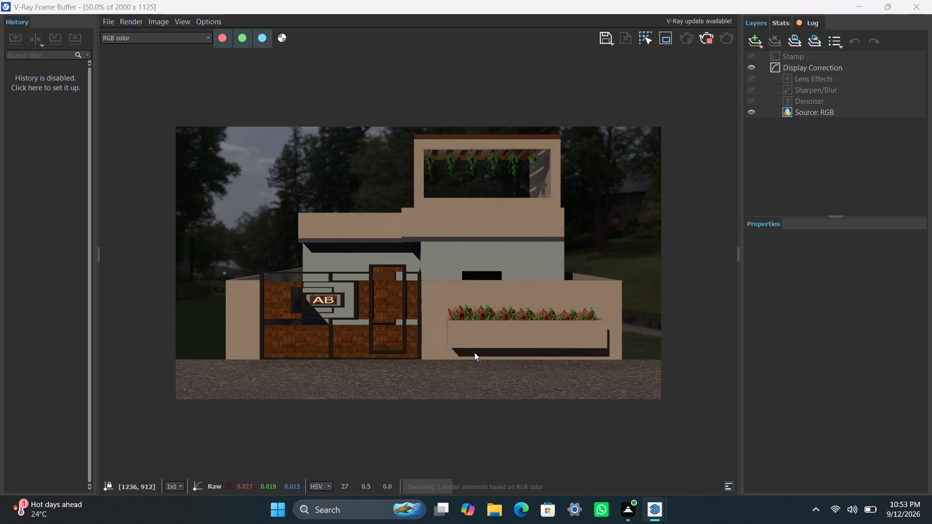
scroll(412, 383, down, 1)
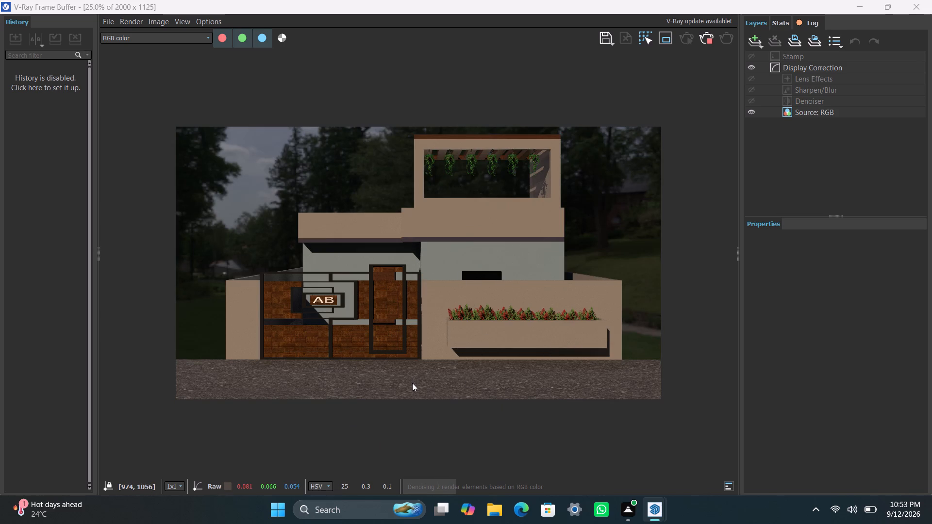
scroll(412, 383, up, 1)
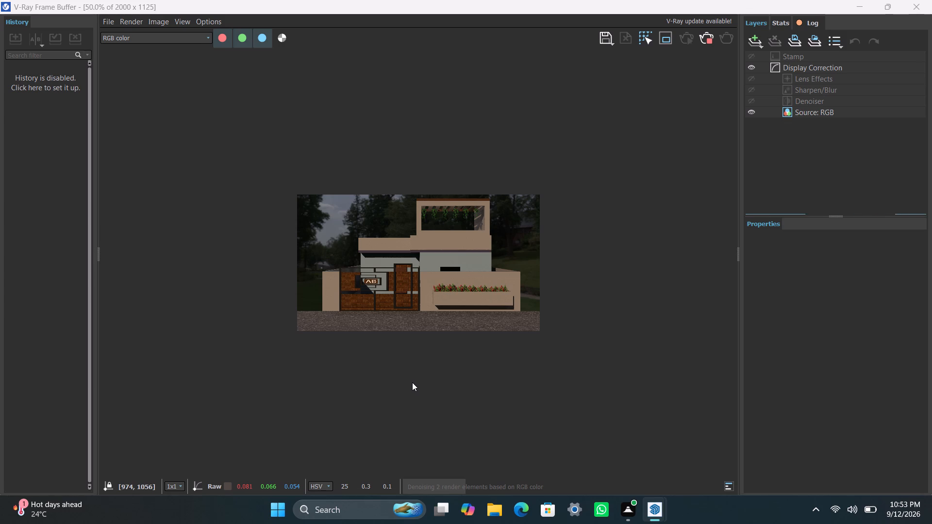
scroll(412, 382, up, 1)
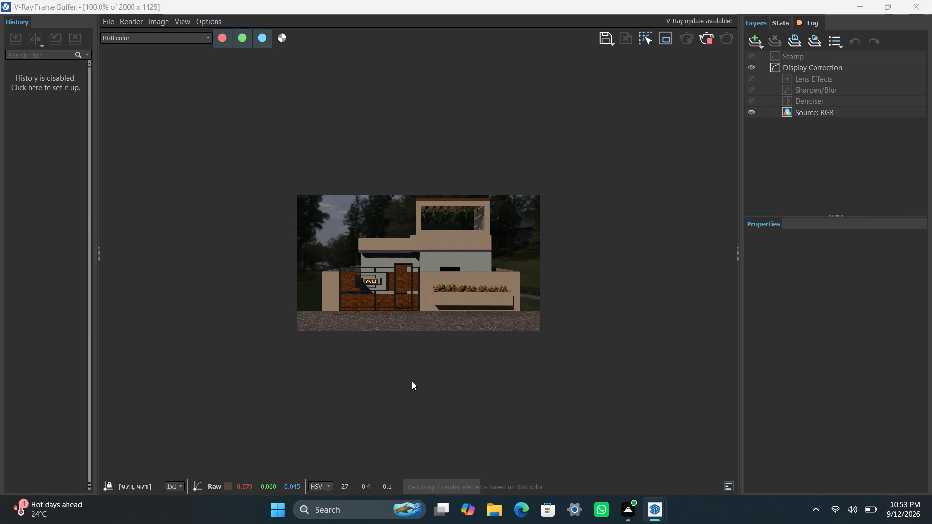
key(space)
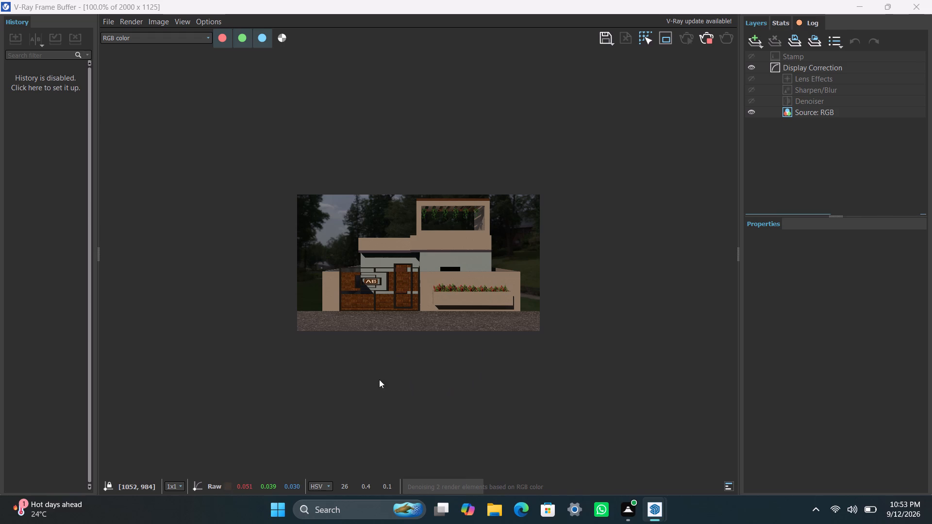
key(space)
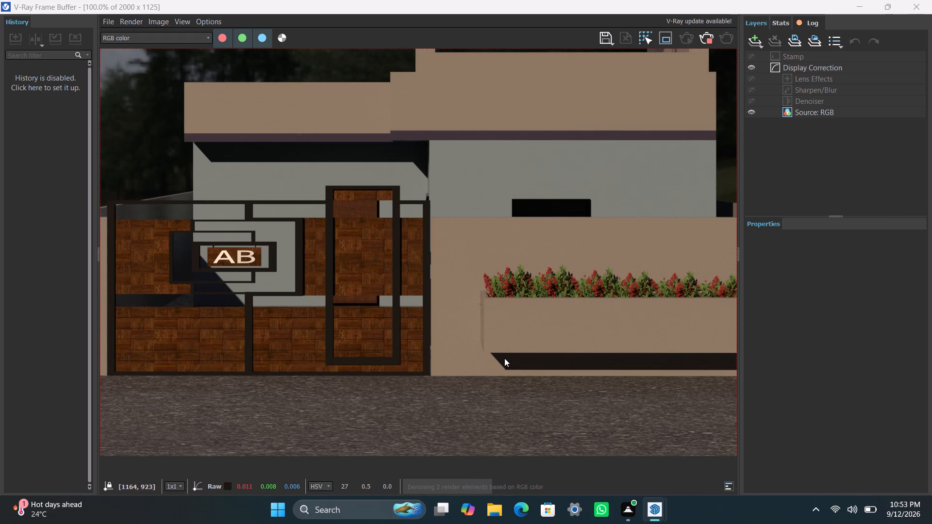
scroll(504, 358, down, 1)
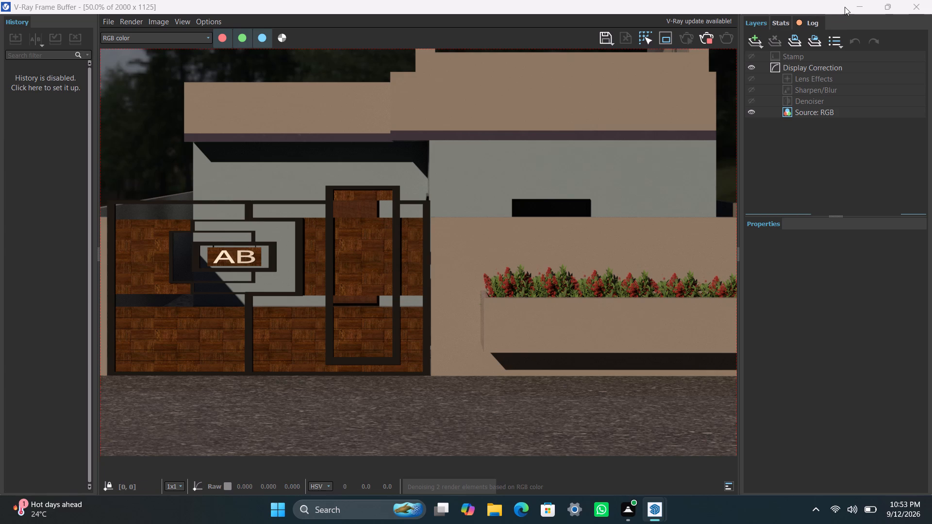
Put the V-Ray Asset Editor away, return to the frame buffer and examine the flower planter and house front up to 200% zoom.
click(857, 7)
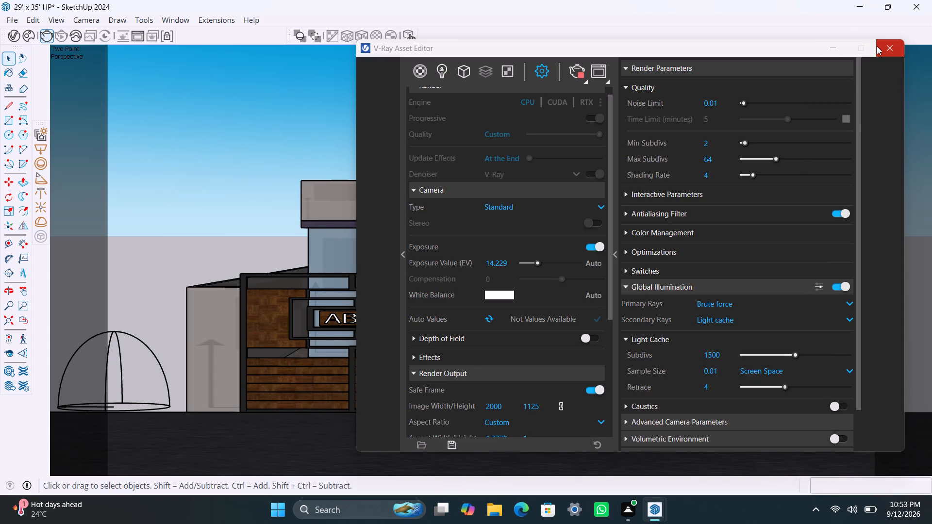
drag(827, 46, 820, 47)
click(649, 509)
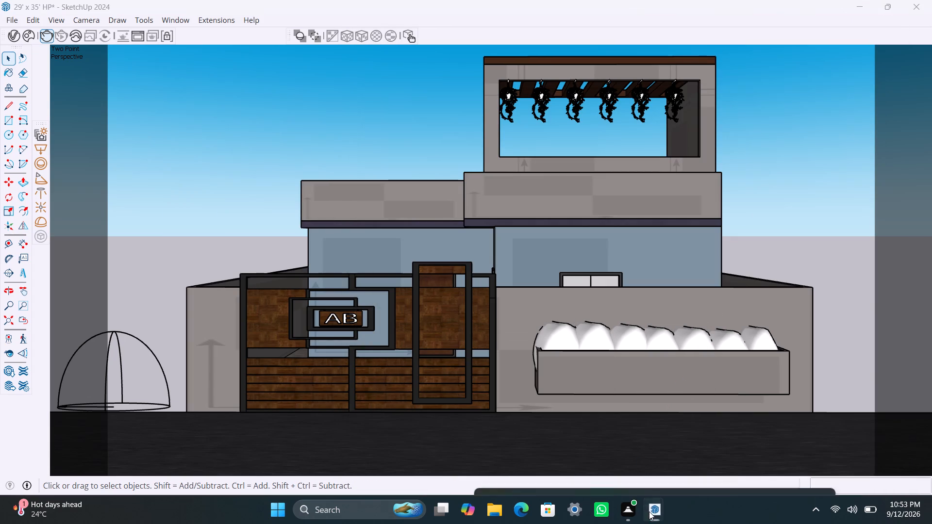
click(740, 439)
scroll(493, 305, down, 1)
scroll(493, 305, up, 2)
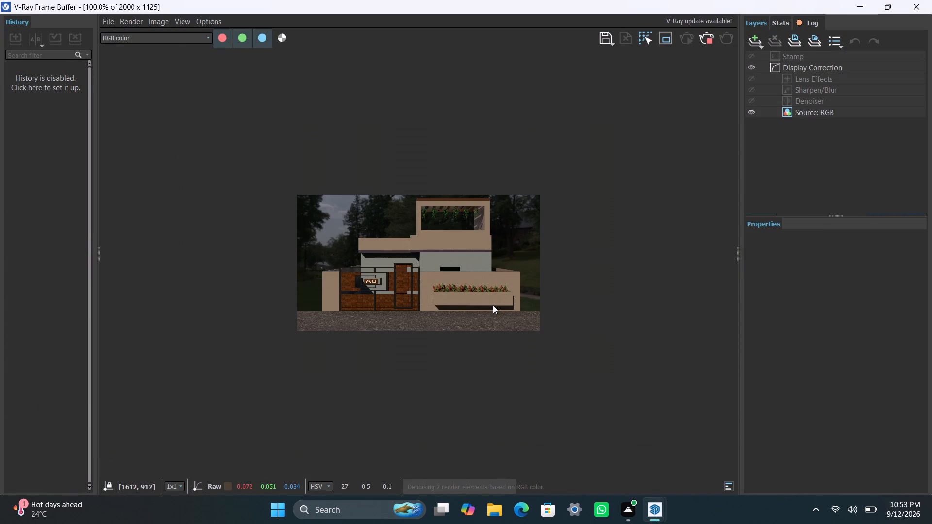
scroll(501, 301, up, 1)
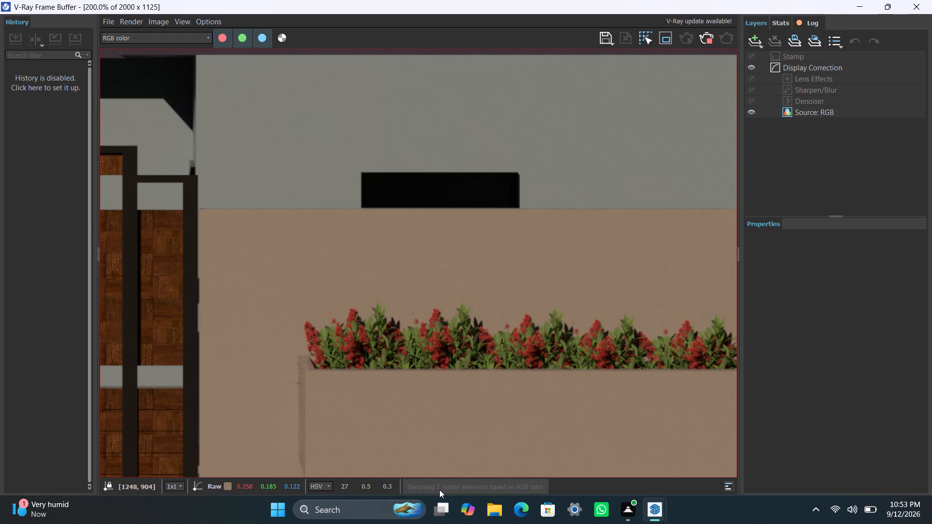
key(space)
scroll(439, 350, down, 3)
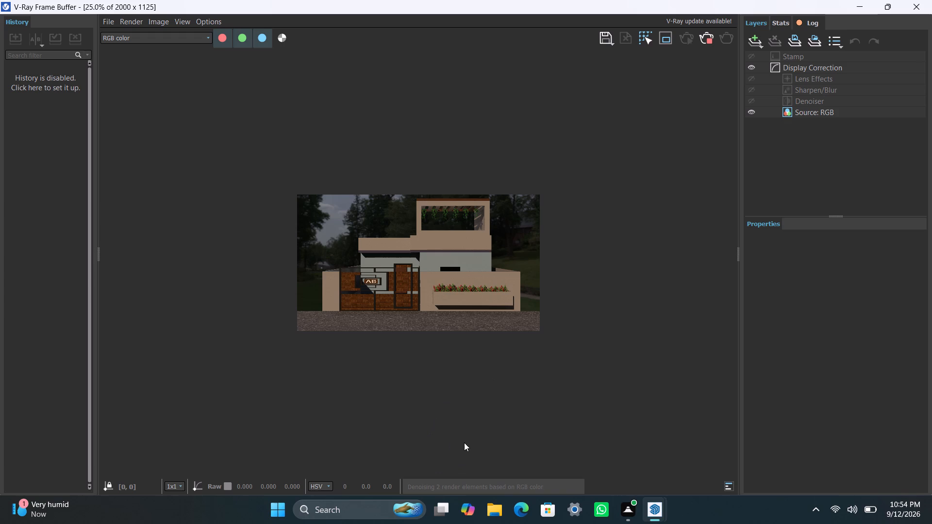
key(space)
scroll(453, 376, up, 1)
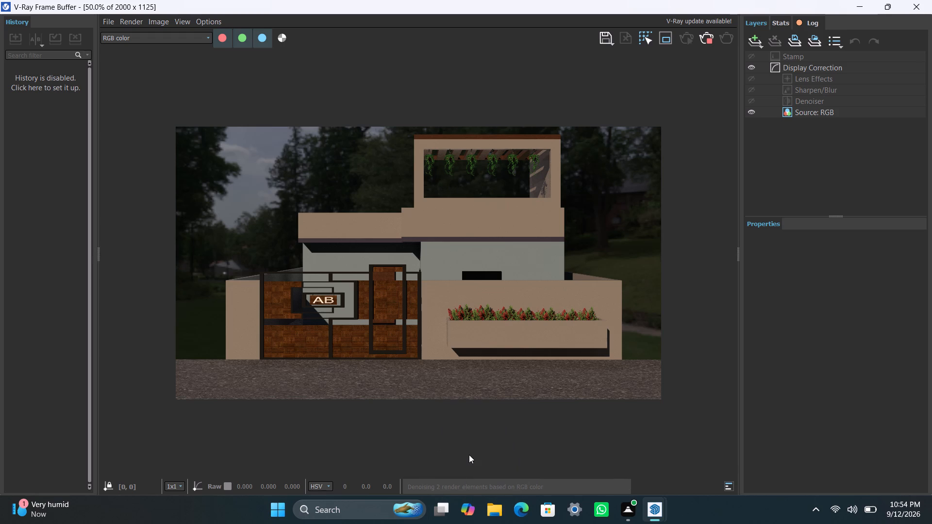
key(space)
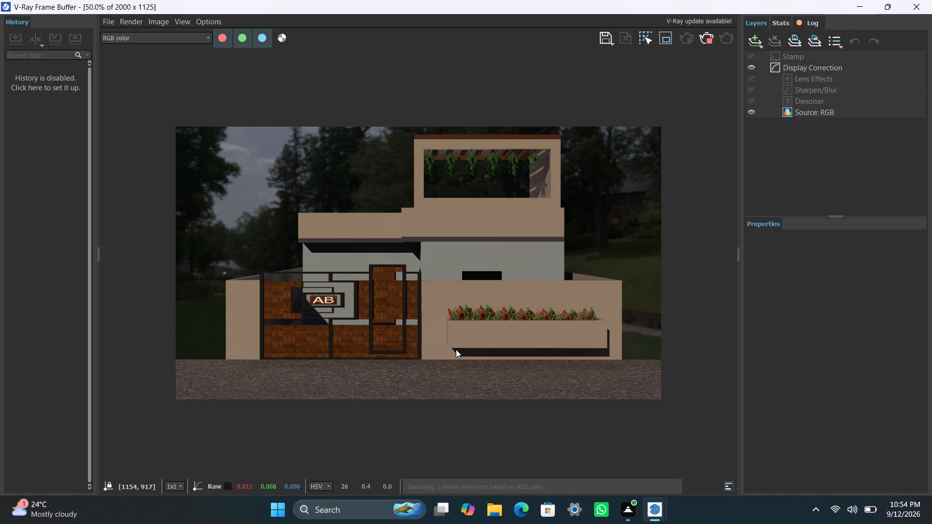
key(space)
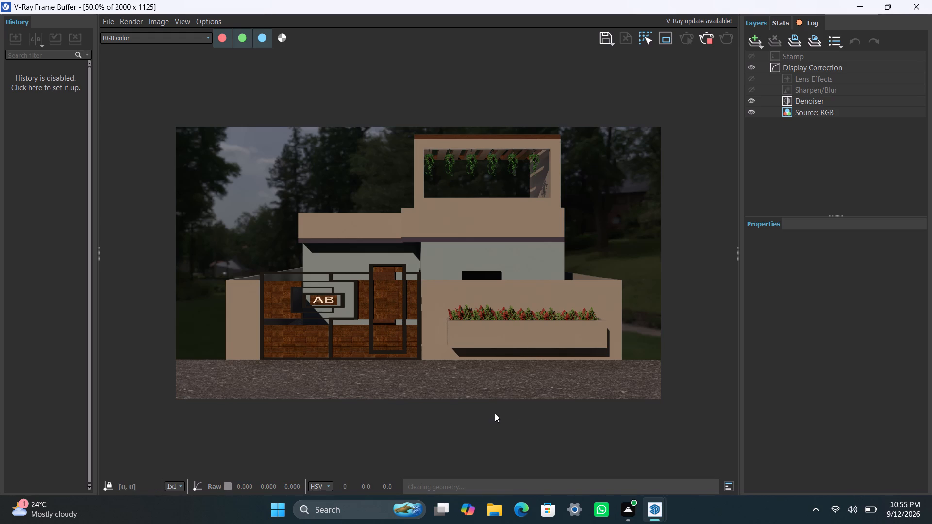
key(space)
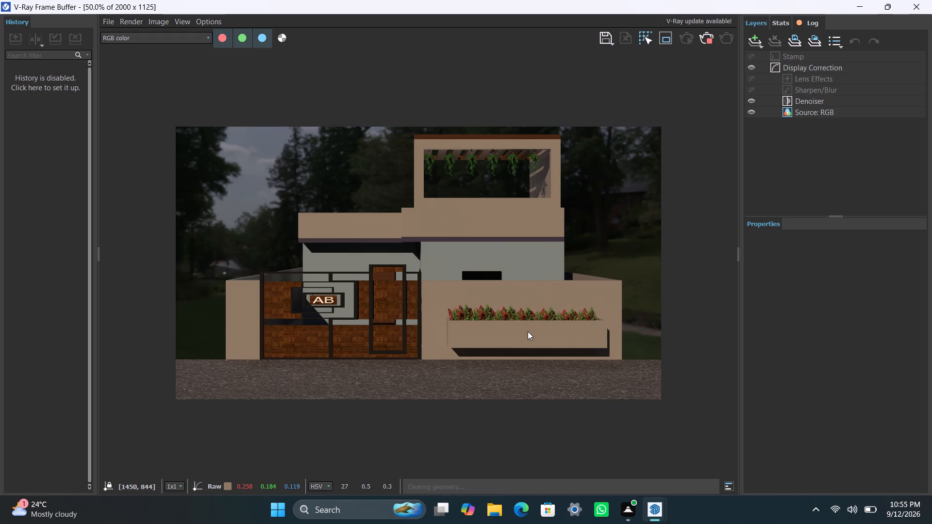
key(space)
Examine the denoised render of the whole house front, comparing the 25% and 50% zoom levels.
scroll(476, 350, down, 1)
scroll(476, 350, up, 1)
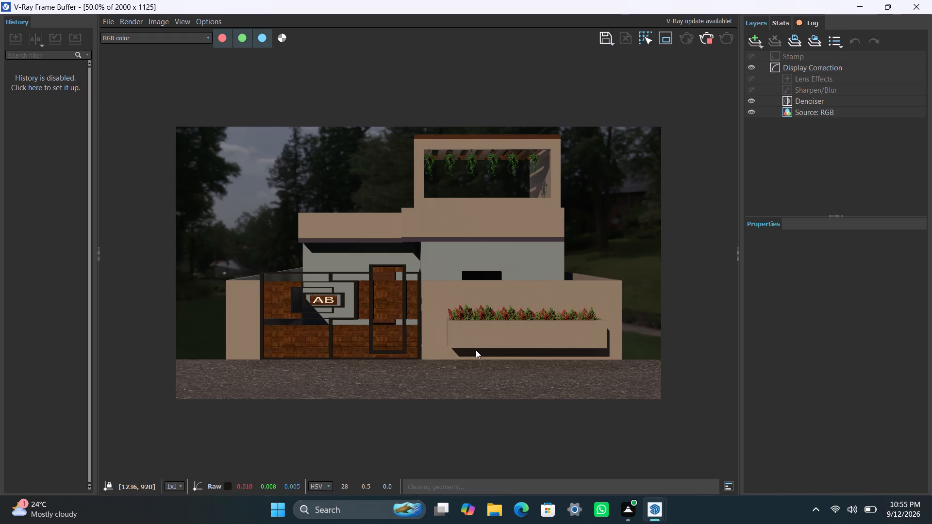
scroll(478, 347, down, 1)
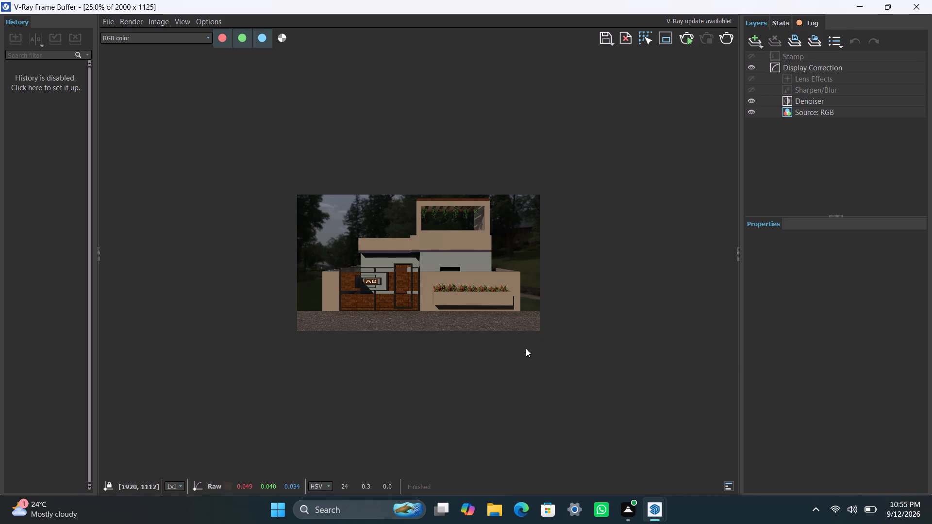
scroll(517, 345, up, 1)
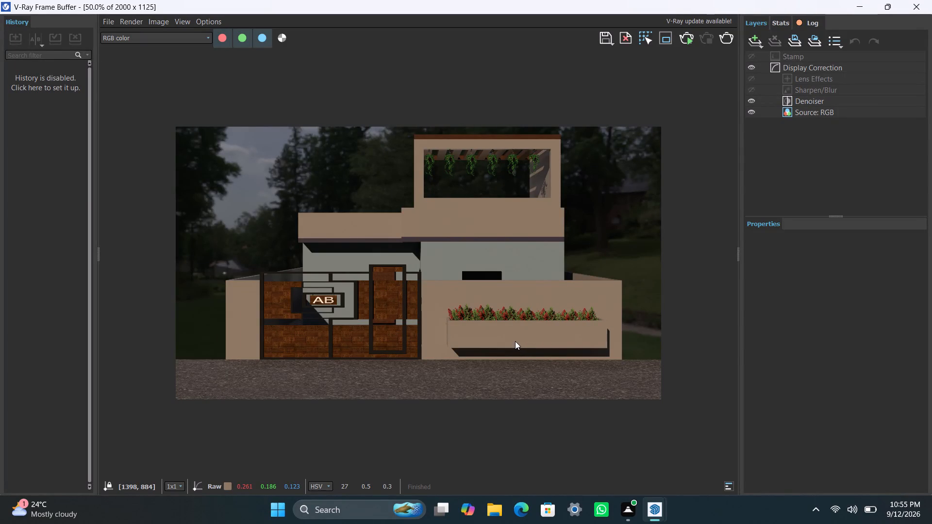
key(space)
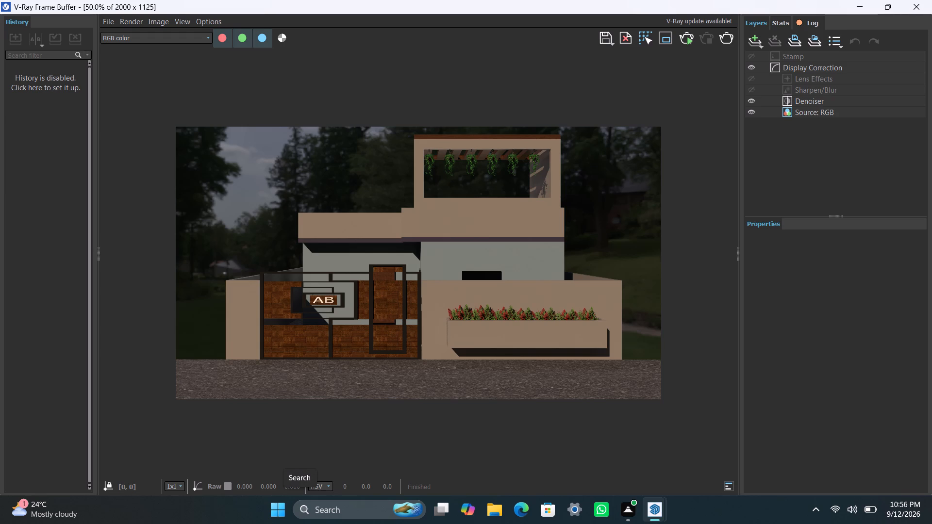
scroll(371, 287, down, 3)
scroll(373, 285, up, 3)
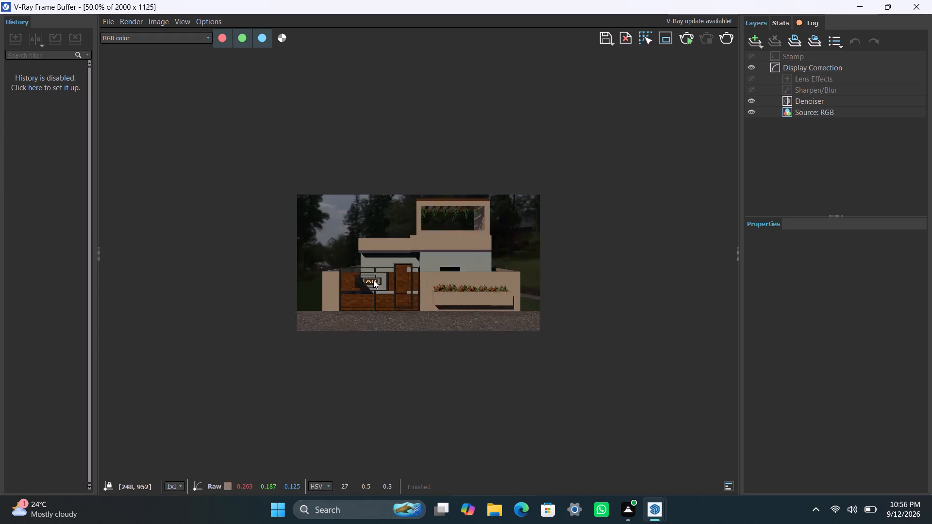
scroll(419, 246, down, 2)
scroll(421, 246, up, 2)
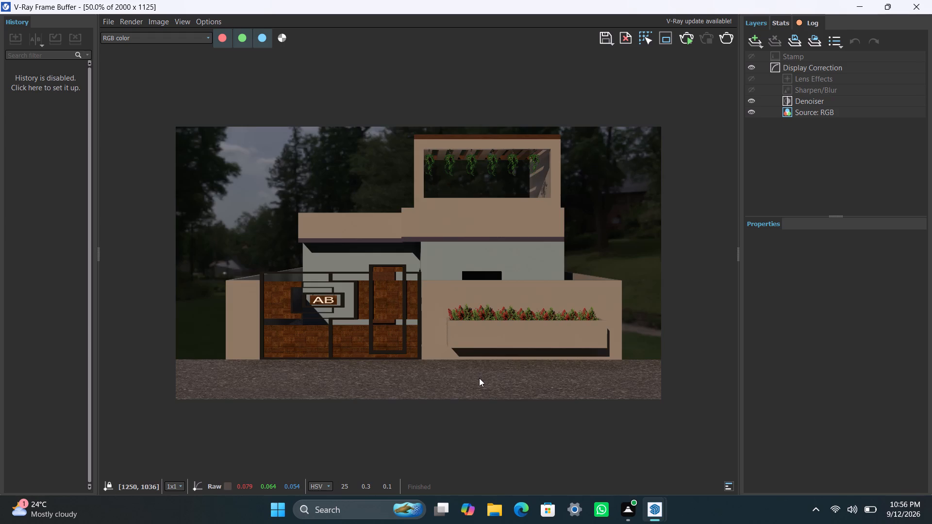
scroll(479, 373, down, 1)
scroll(479, 372, up, 1)
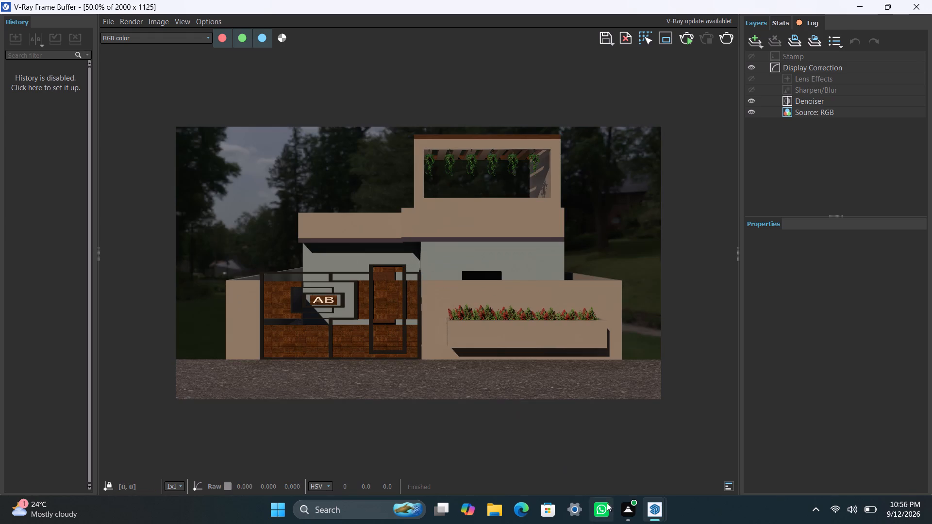
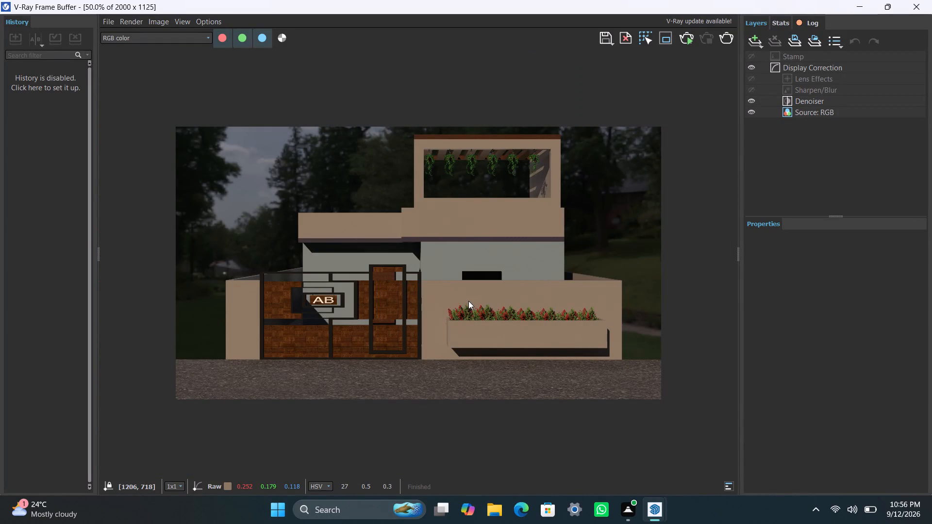
Examine the finished render of the whole house front, gate and flower planter at 25%, 50% and 100% zoom.
scroll(468, 301, down, 1)
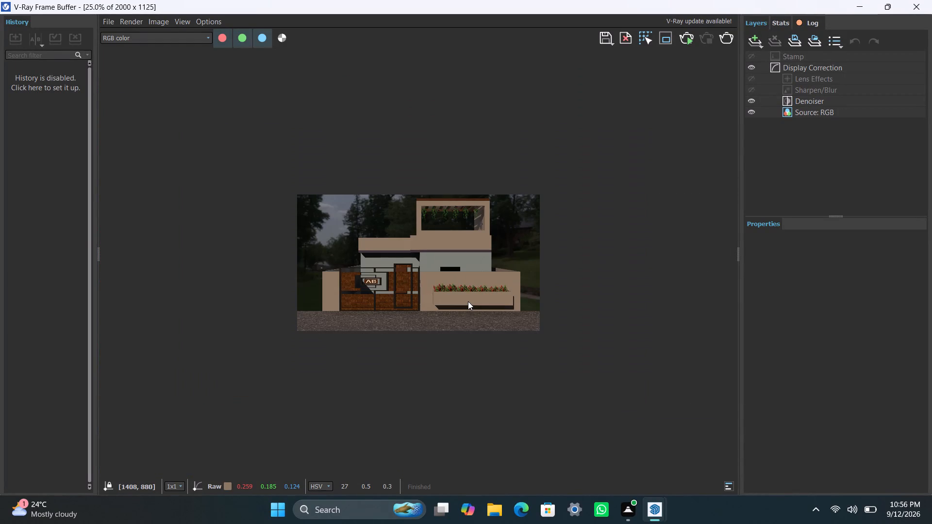
scroll(468, 301, up, 1)
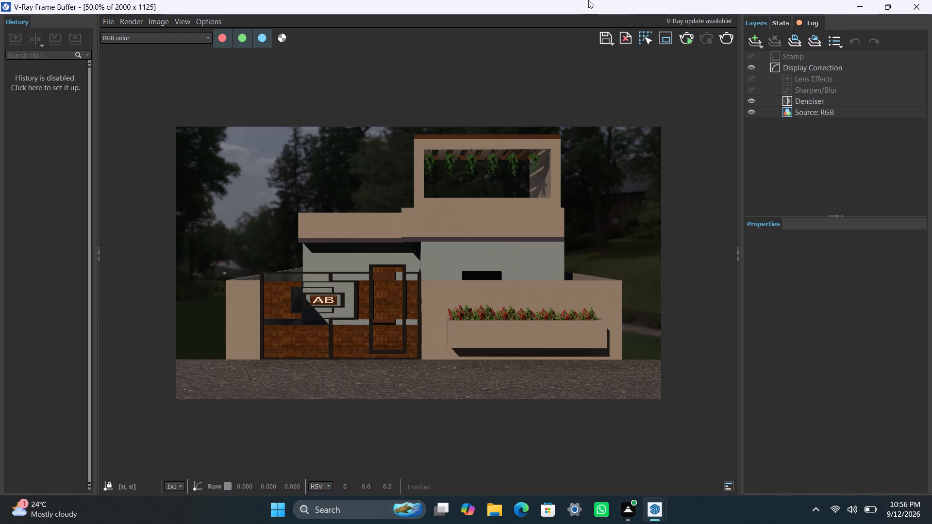
scroll(390, 284, down, 1)
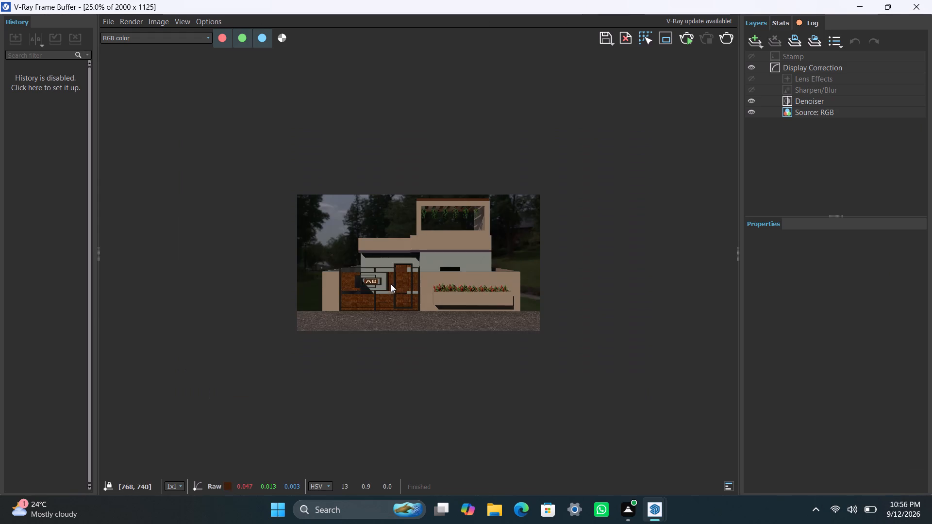
scroll(401, 294, up, 1)
key(space)
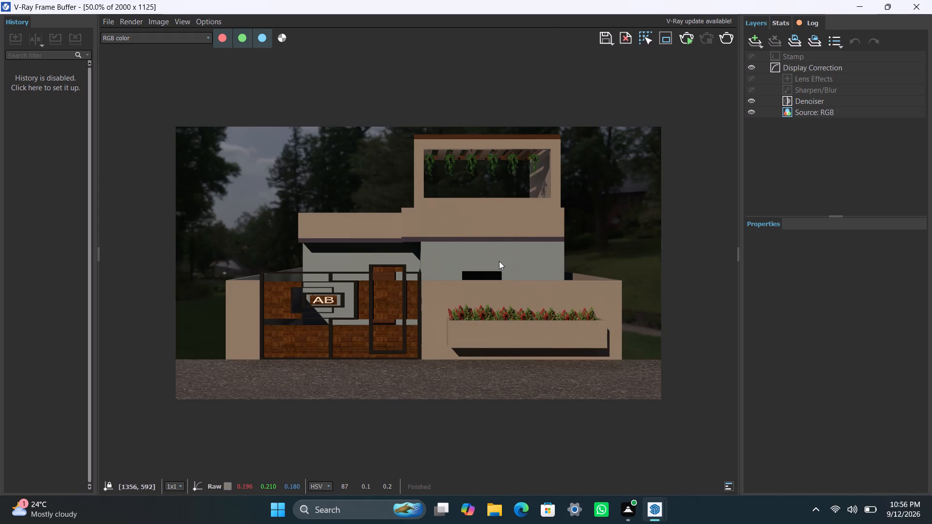
scroll(495, 281, up, 1)
scroll(496, 269, down, 1)
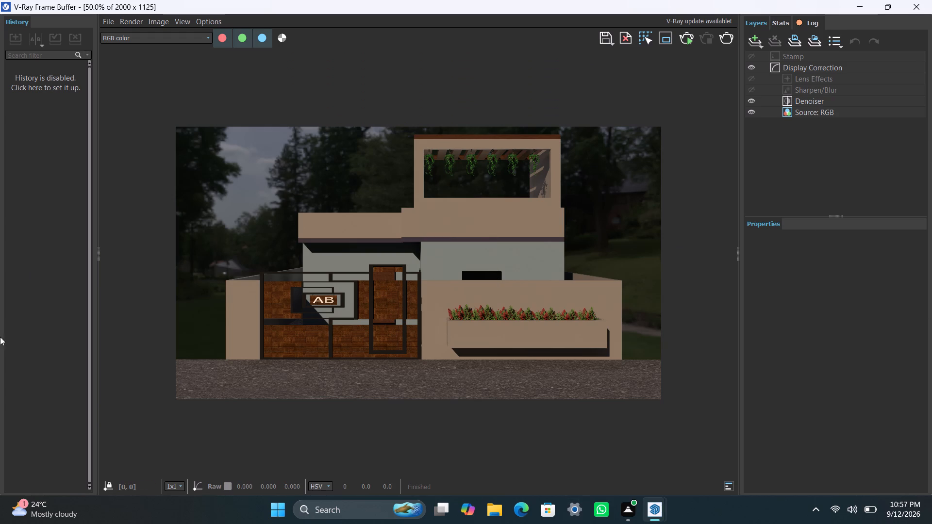
scroll(441, 330, down, 1)
scroll(441, 330, up, 1)
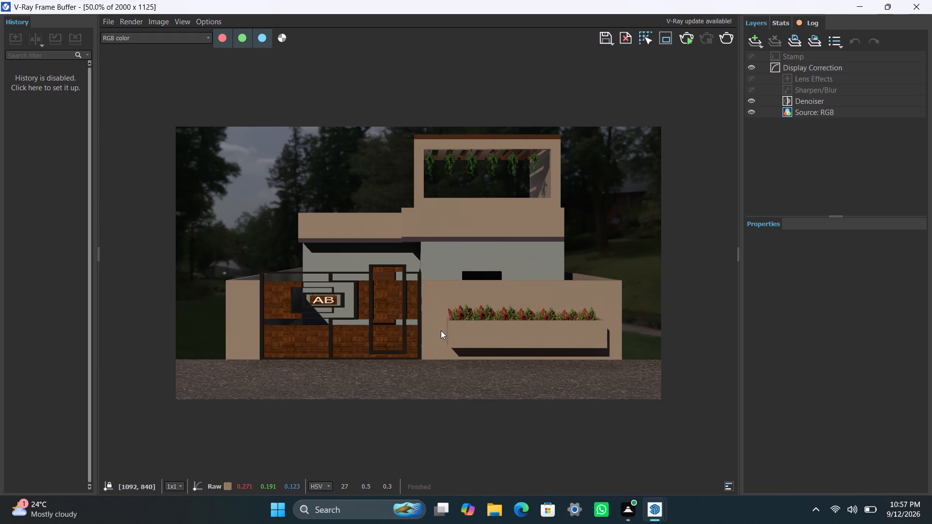
key(space)
scroll(441, 330, up, 1)
scroll(441, 330, down, 1)
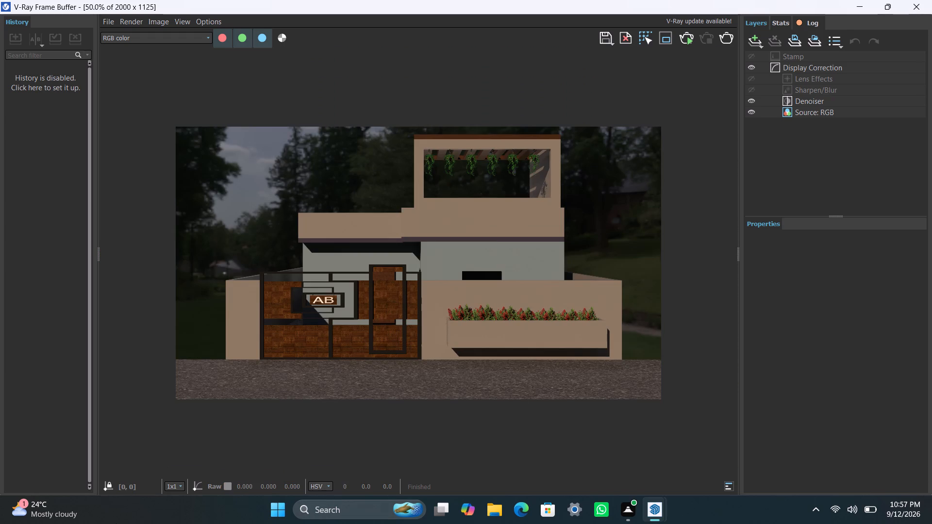
scroll(402, 408, up, 1)
scroll(409, 393, down, 2)
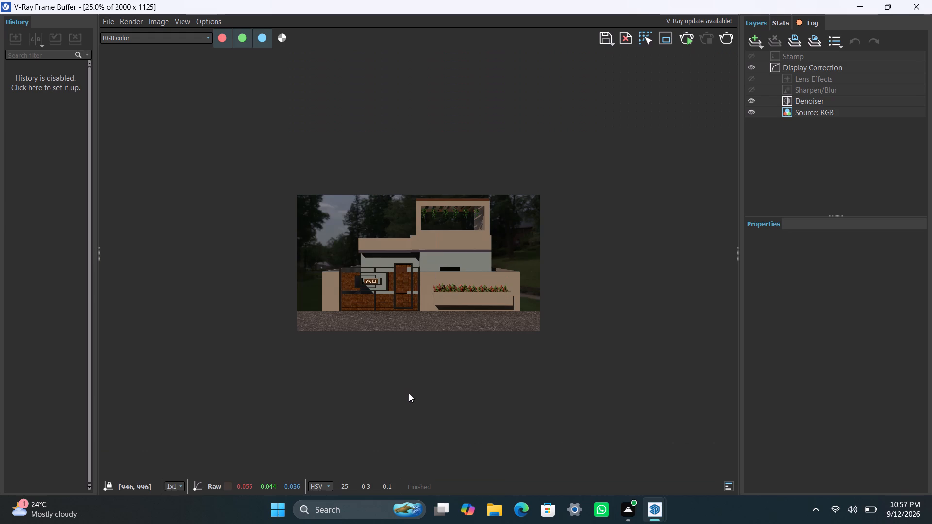
scroll(420, 386, up, 2)
scroll(430, 378, down, 1)
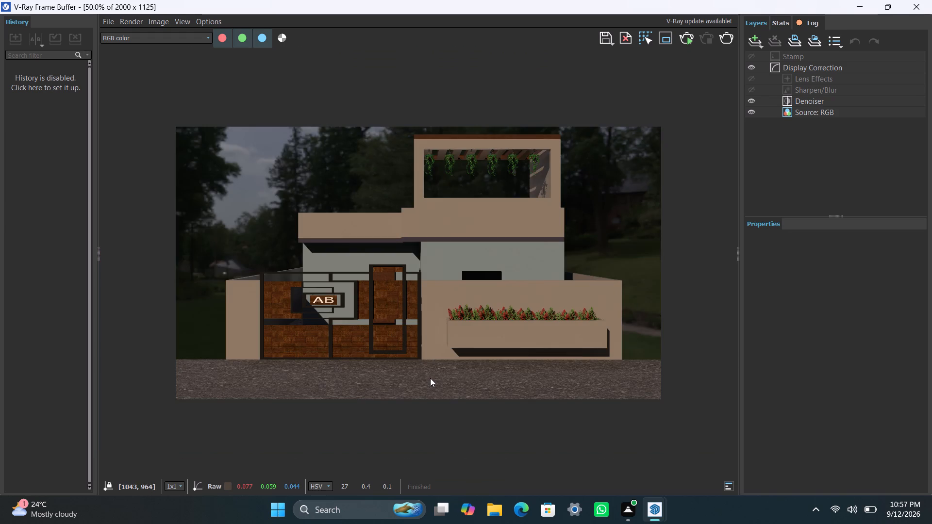
scroll(430, 378, down, 1)
scroll(430, 378, up, 2)
scroll(430, 378, down, 1)
scroll(421, 401, up, 2)
scroll(425, 400, down, 1)
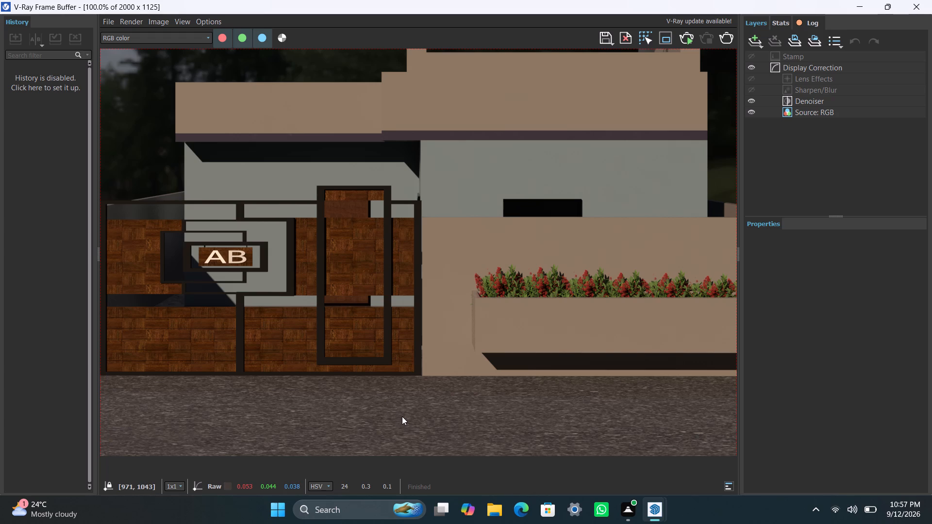
scroll(313, 323, down, 2)
scroll(348, 311, up, 1)
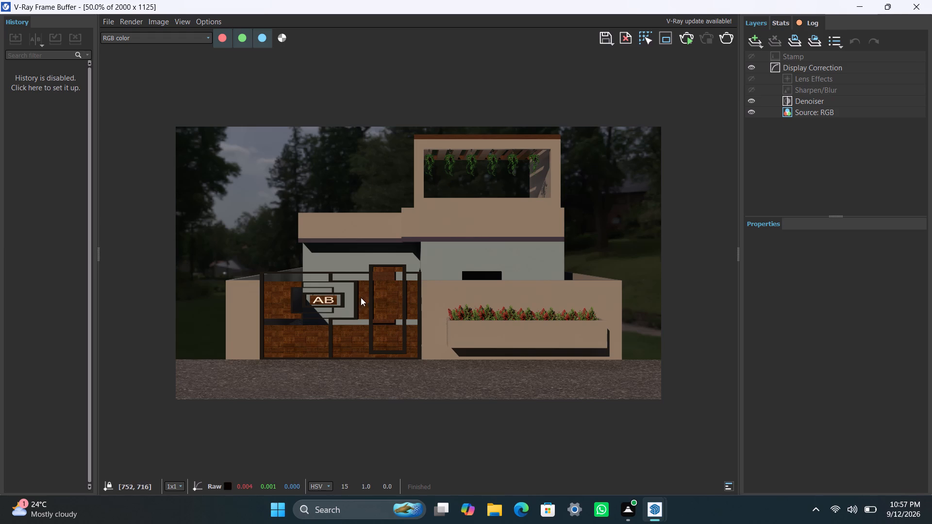
scroll(438, 280, down, 1)
scroll(511, 283, up, 1)
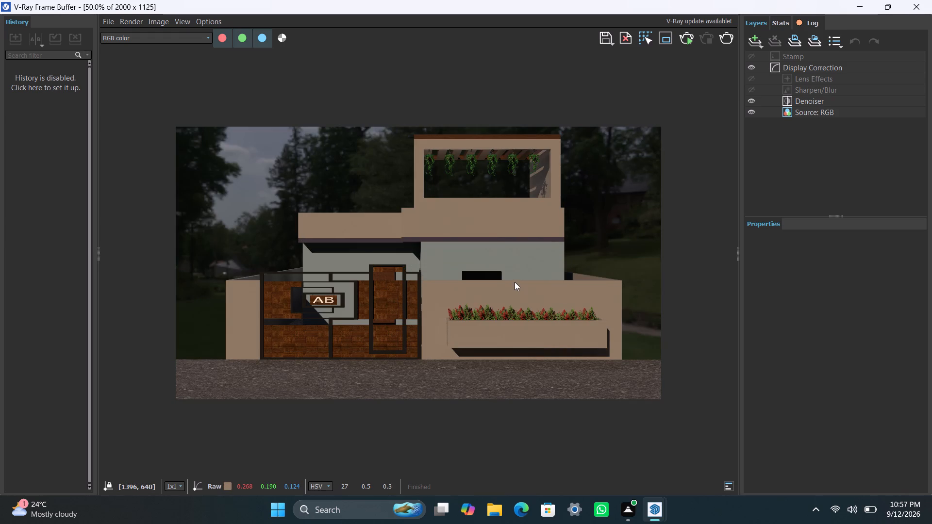
scroll(515, 282, down, 1)
scroll(539, 279, up, 2)
scroll(532, 288, down, 1)
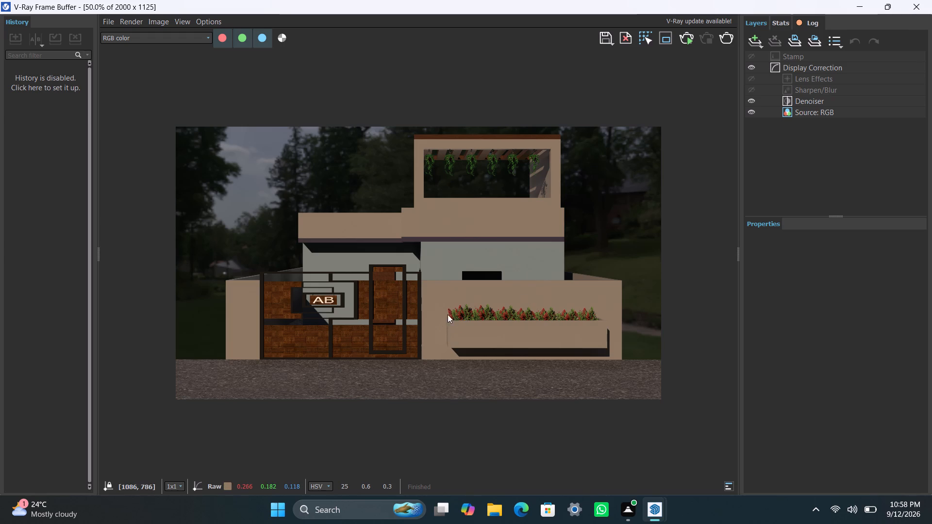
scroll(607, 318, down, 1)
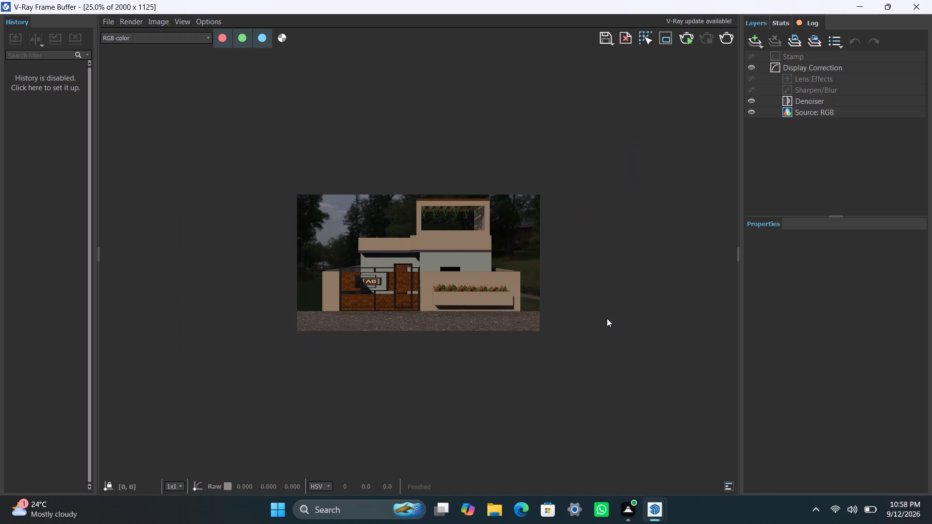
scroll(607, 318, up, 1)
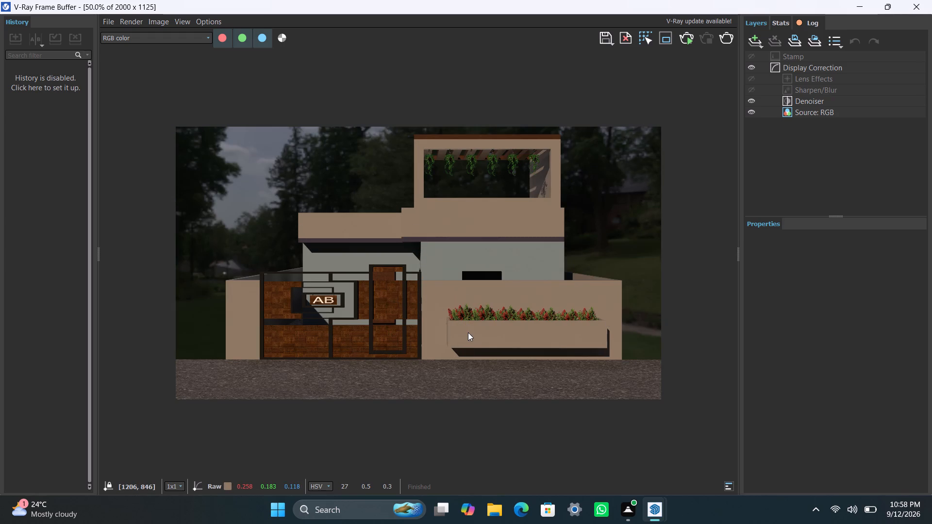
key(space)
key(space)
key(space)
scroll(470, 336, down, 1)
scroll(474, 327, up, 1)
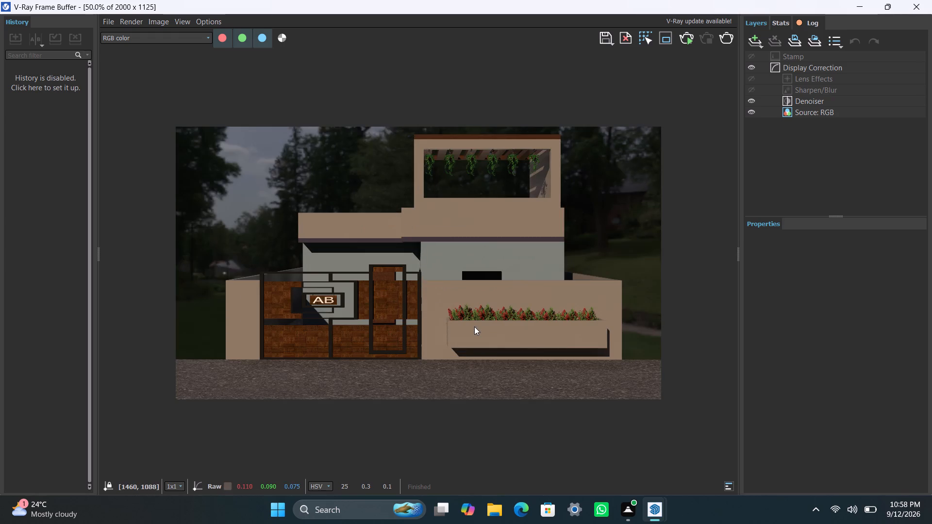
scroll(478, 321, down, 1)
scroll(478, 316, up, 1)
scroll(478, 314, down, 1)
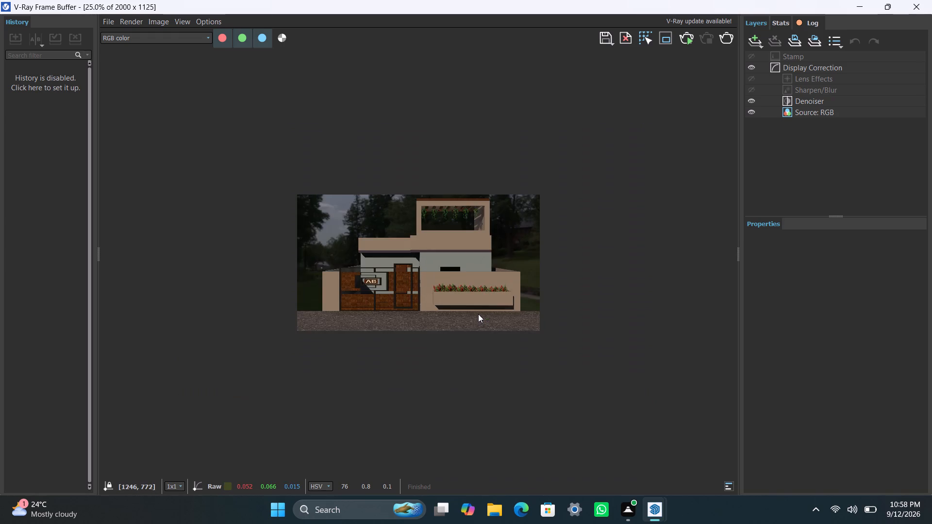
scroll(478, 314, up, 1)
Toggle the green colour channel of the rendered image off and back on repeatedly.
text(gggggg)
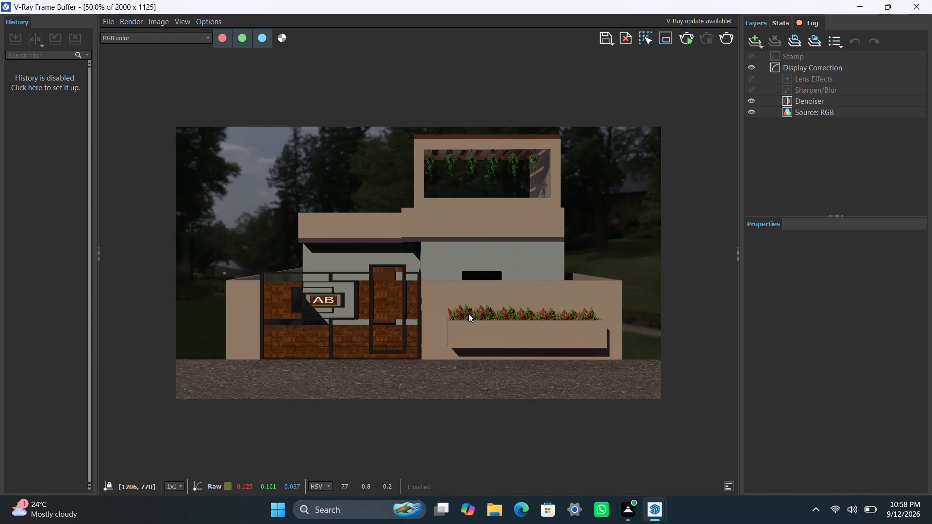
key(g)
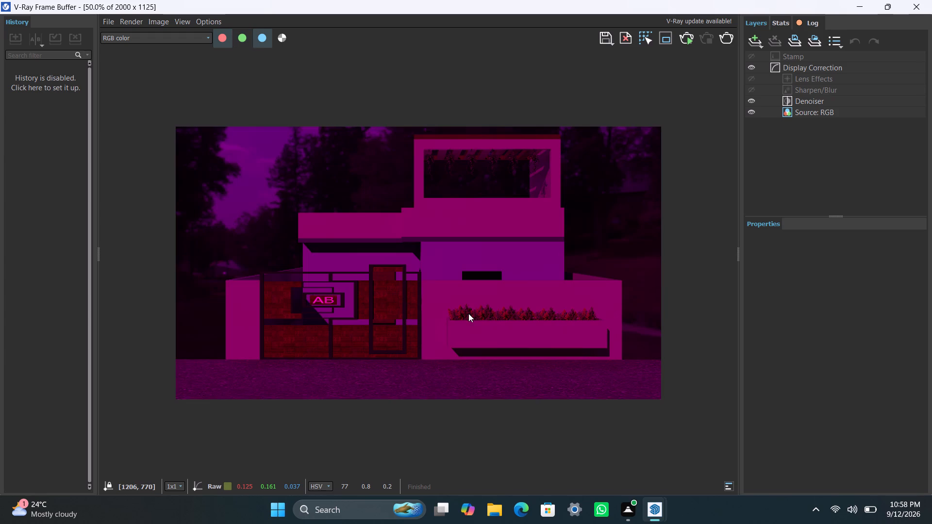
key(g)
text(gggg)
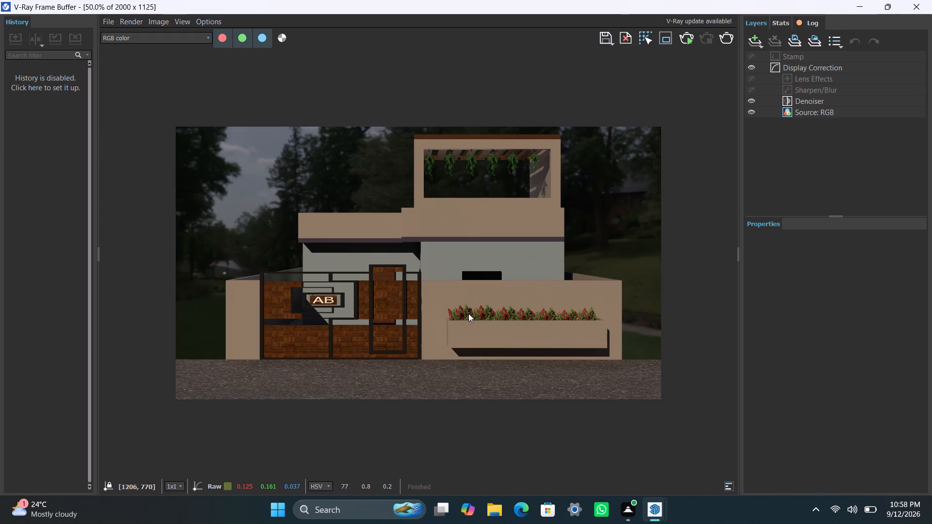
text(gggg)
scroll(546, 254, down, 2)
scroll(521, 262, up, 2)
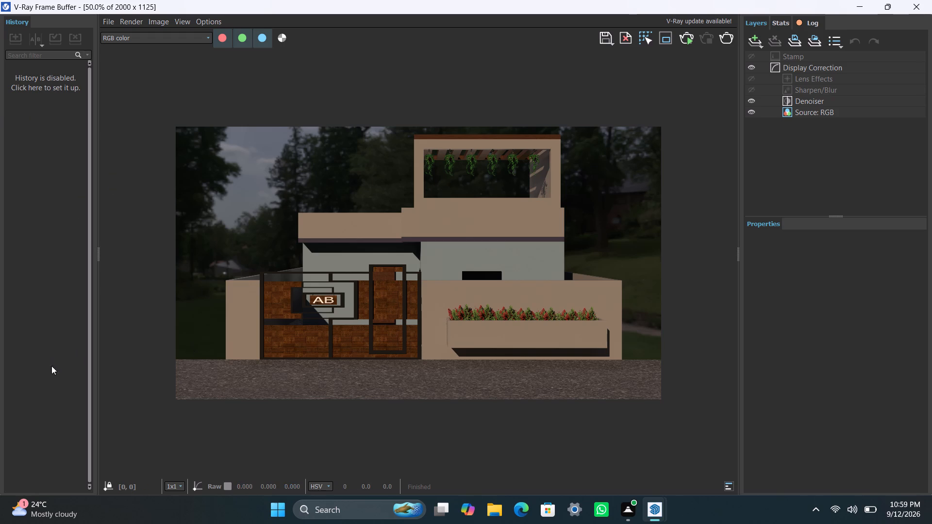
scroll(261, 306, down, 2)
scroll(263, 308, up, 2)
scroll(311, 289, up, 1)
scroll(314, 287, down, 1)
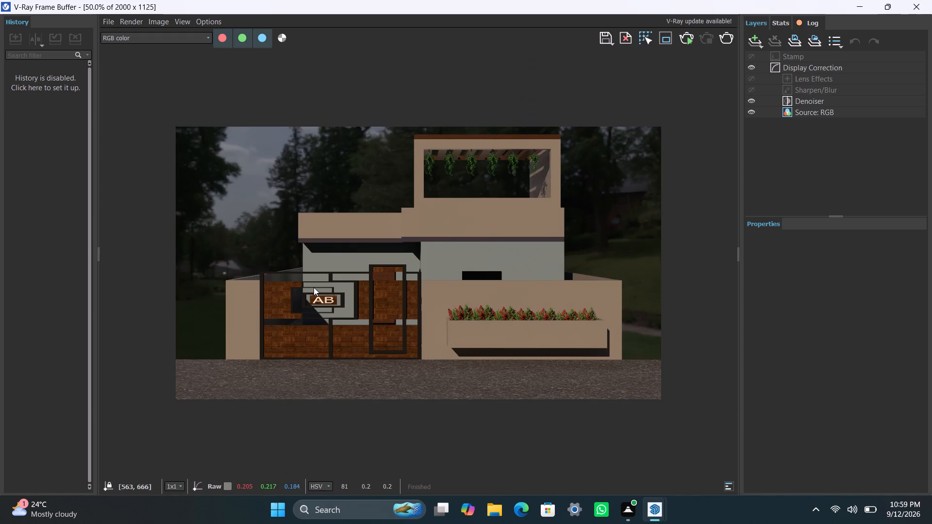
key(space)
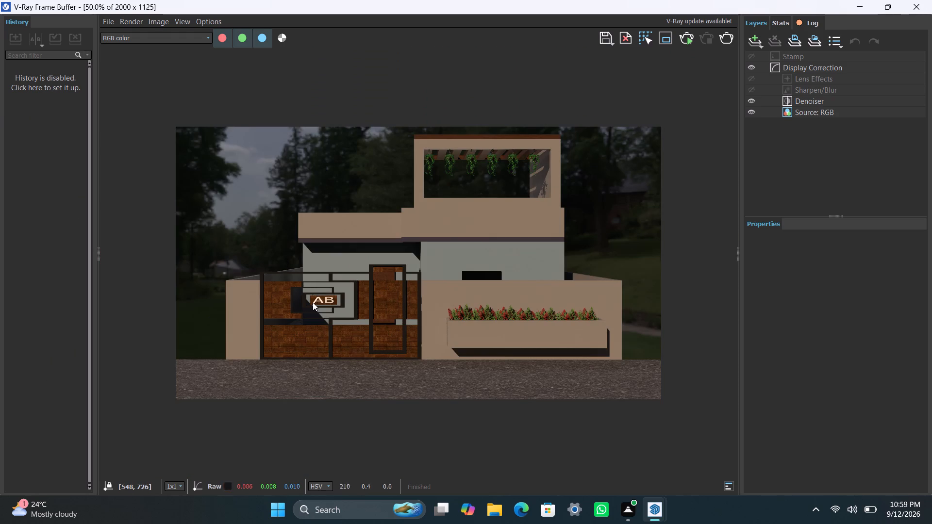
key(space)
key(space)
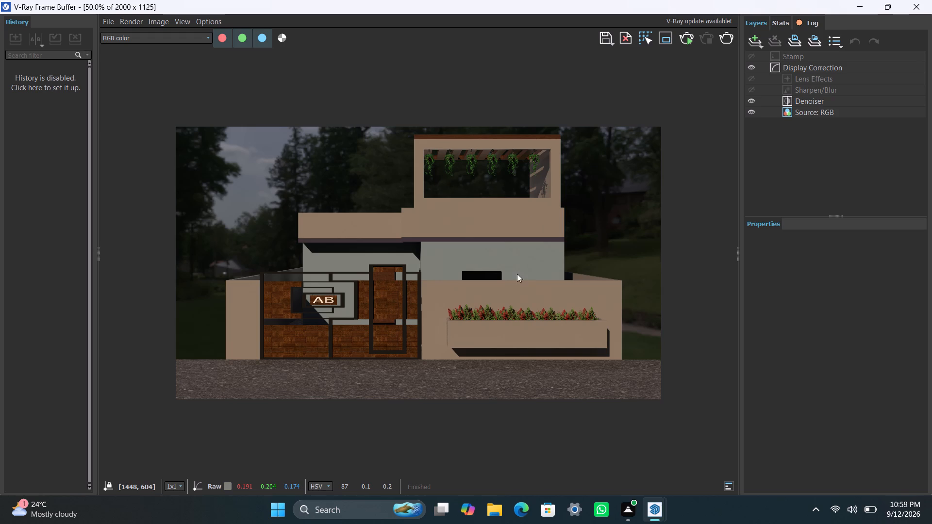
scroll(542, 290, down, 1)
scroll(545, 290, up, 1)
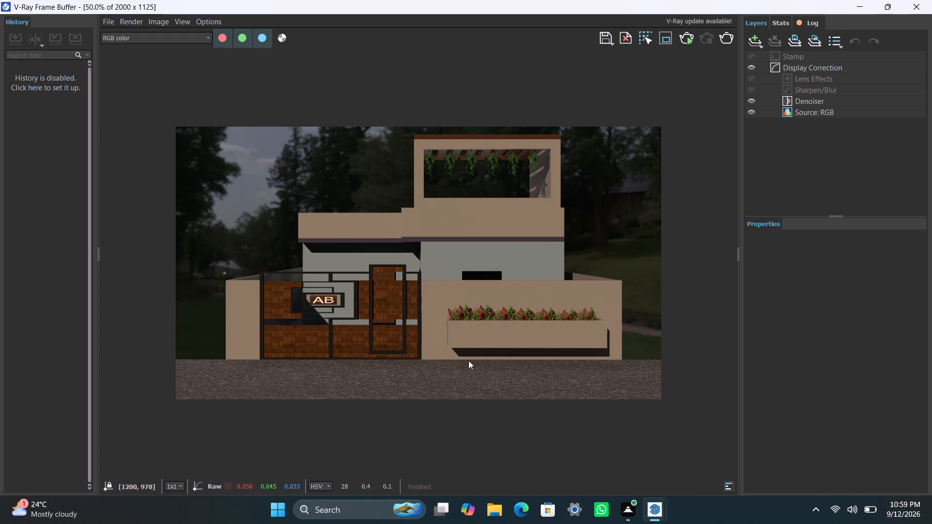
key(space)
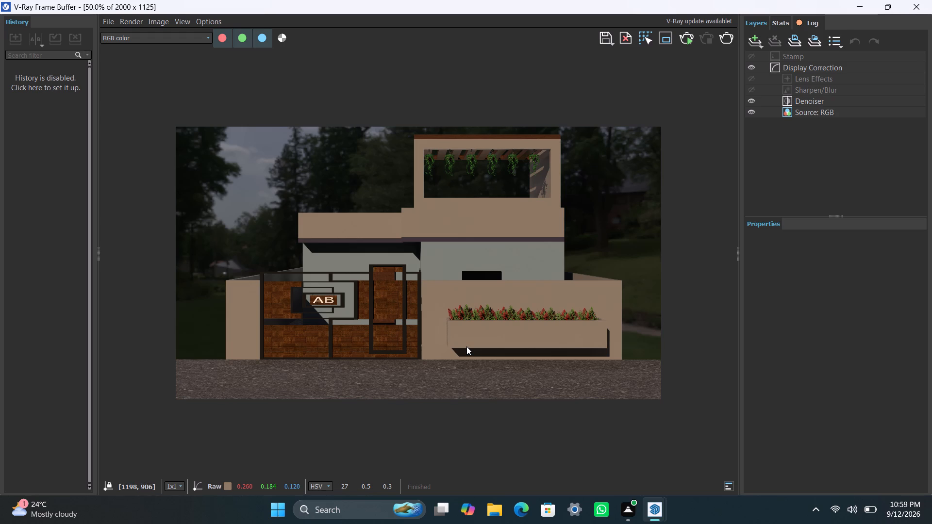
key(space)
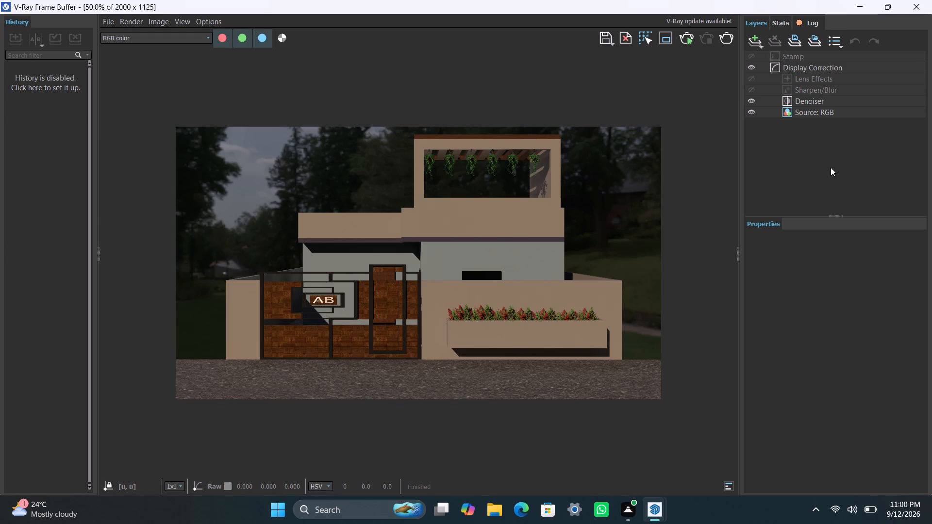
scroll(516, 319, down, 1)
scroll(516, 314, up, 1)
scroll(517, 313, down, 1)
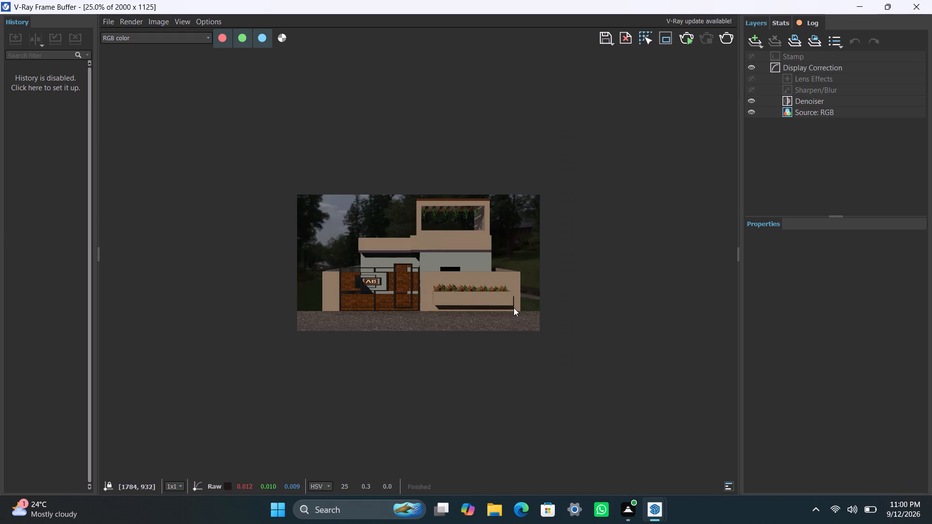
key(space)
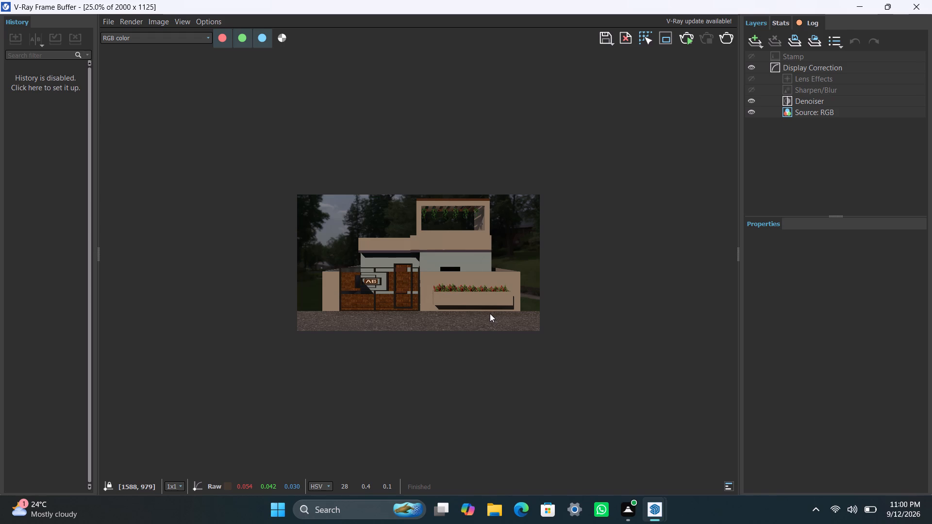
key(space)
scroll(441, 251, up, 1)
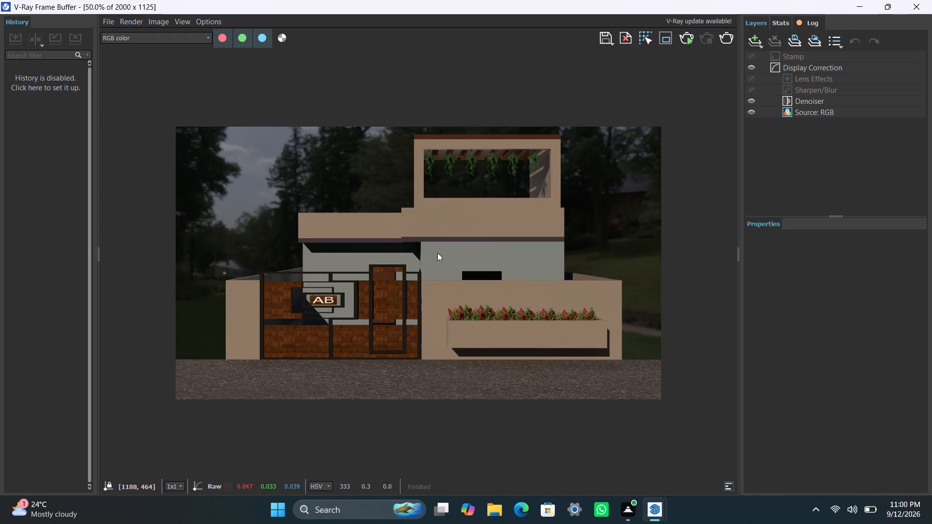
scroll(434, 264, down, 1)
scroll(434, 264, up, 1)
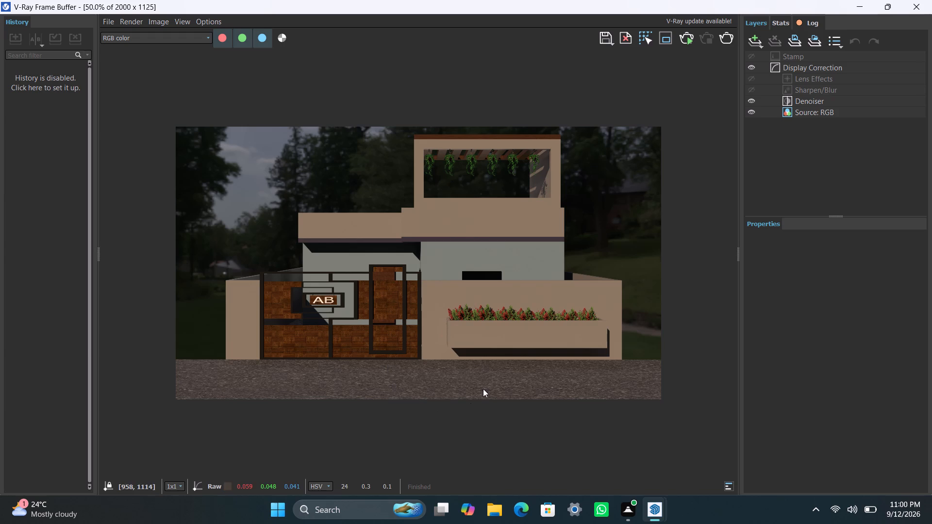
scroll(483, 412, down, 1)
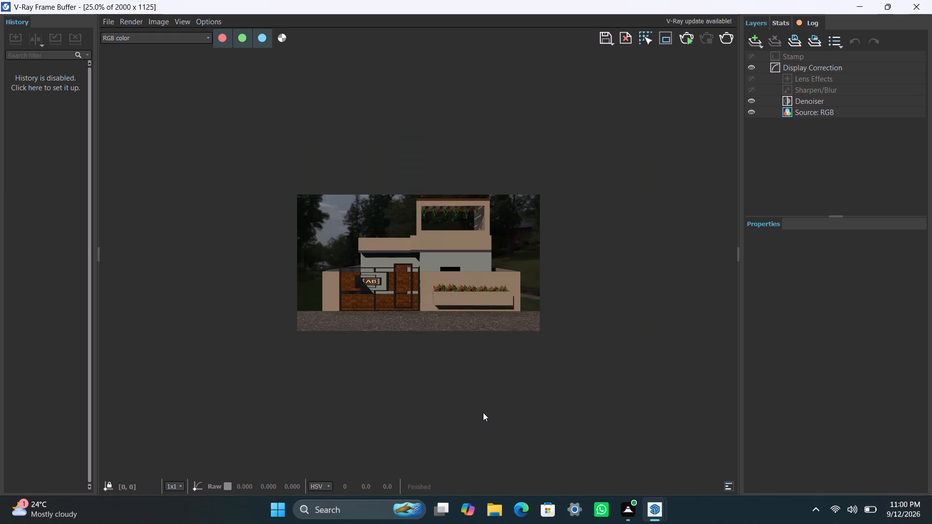
Examine the finished render of the whole house front, comparing the 25%, 50% and 100% zoom levels.
scroll(483, 412, up, 1)
scroll(465, 339, up, 2)
scroll(451, 344, down, 1)
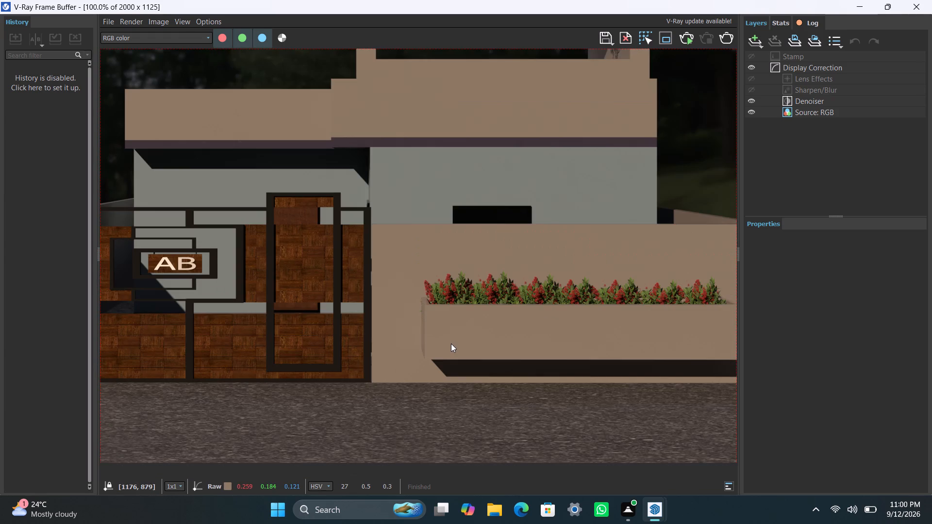
scroll(451, 344, down, 1)
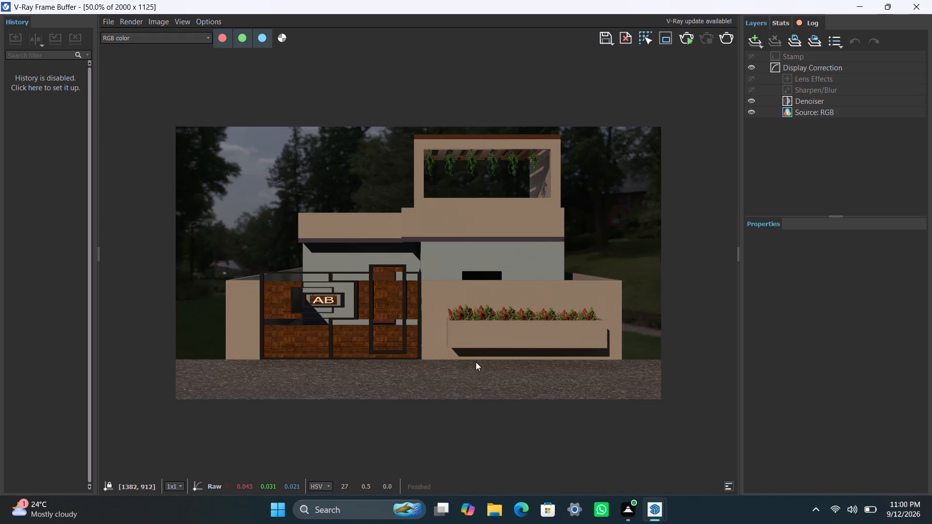
key(space)
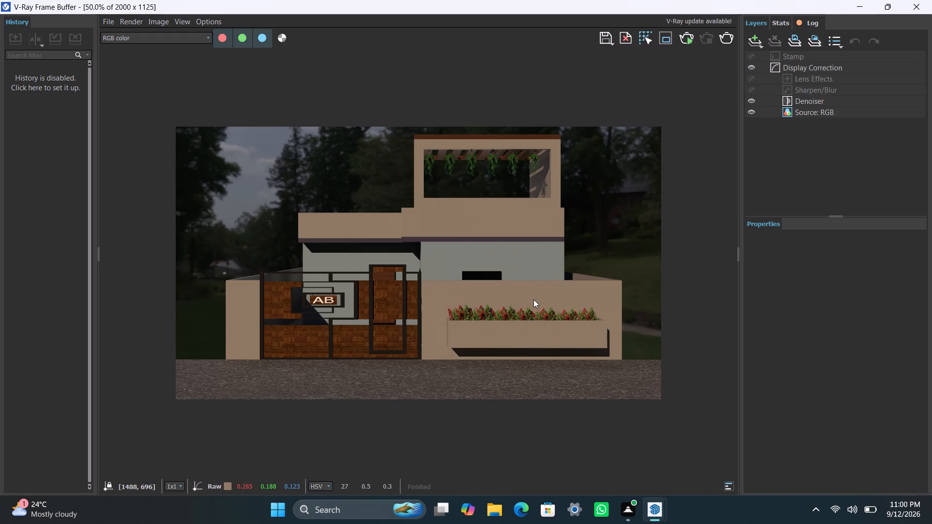
scroll(541, 293, down, 1)
scroll(541, 292, up, 1)
scroll(546, 288, down, 1)
scroll(546, 286, up, 1)
middle_drag(538, 286, 537, 292)
middle_drag(552, 295, 598, 358)
middle_drag(510, 259, 566, 325)
scroll(547, 284, down, 1)
scroll(547, 284, up, 2)
middle_drag(543, 307, 564, 323)
scroll(559, 308, down, 2)
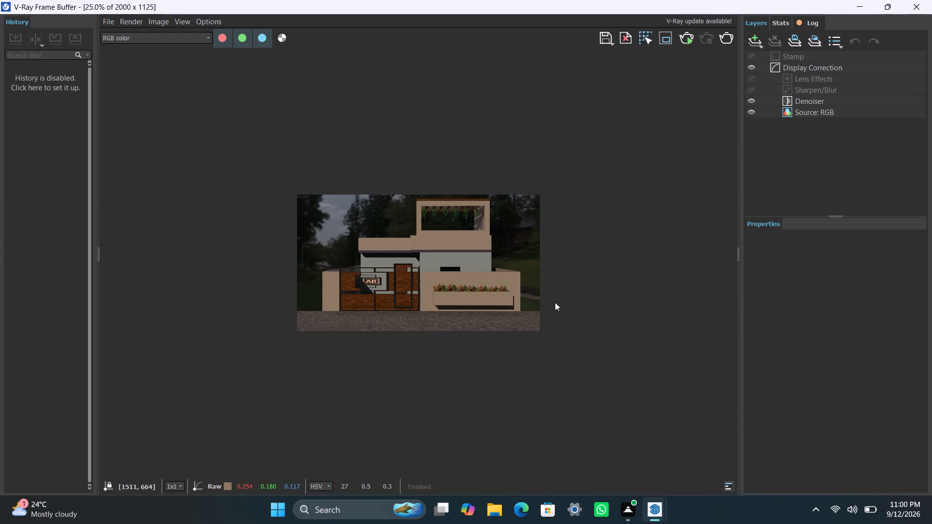
middle_drag(544, 295, 573, 324)
scroll(503, 296, up, 3)
middle_drag(492, 287, 614, 350)
scroll(519, 307, down, 2)
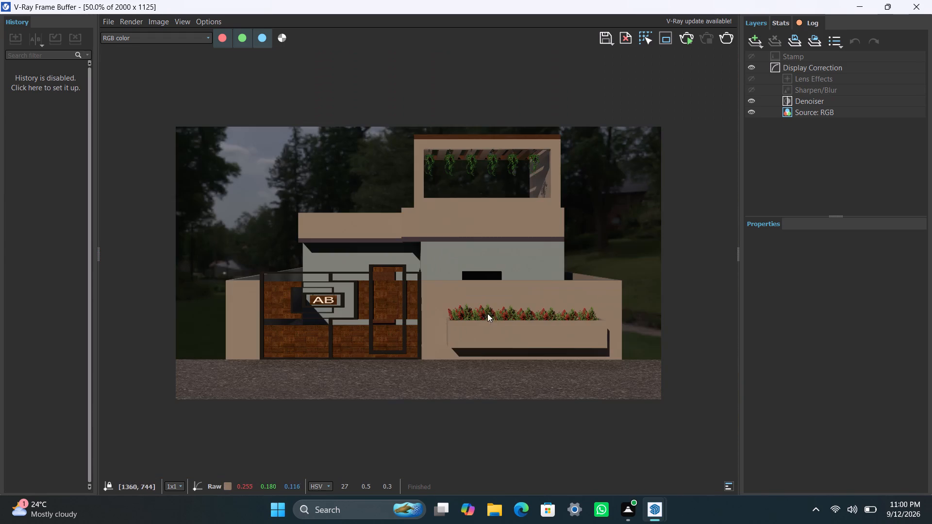
Examine the rendered gate, flower planter and the hanging plants under the upper-floor pergola, up to 400% zoom.
middle_drag(488, 313, 523, 334)
scroll(503, 310, up, 1)
middle_drag(501, 307, 642, 342)
middle_drag(546, 270, 554, 272)
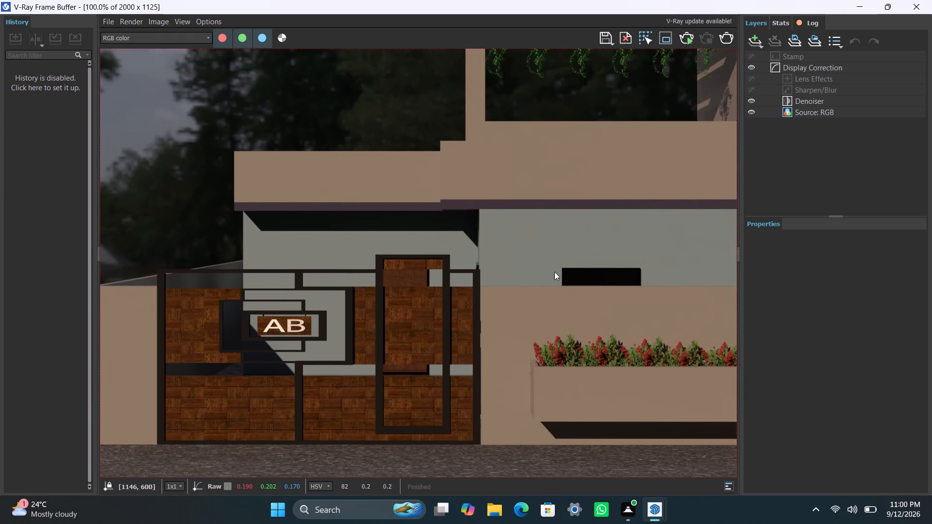
middle_drag(554, 272, 506, 368)
scroll(526, 203, up, 2)
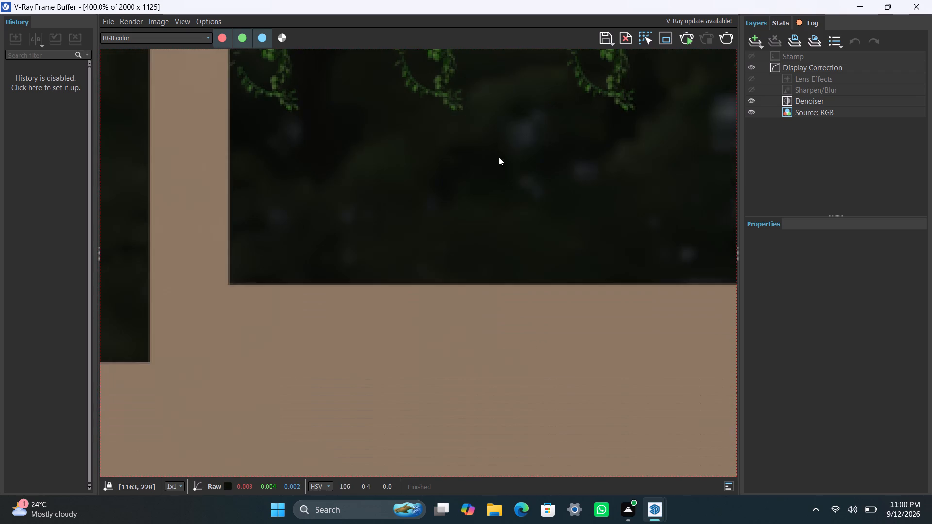
middle_drag(498, 157, 497, 259)
scroll(463, 226, down, 1)
middle_drag(463, 223, 484, 222)
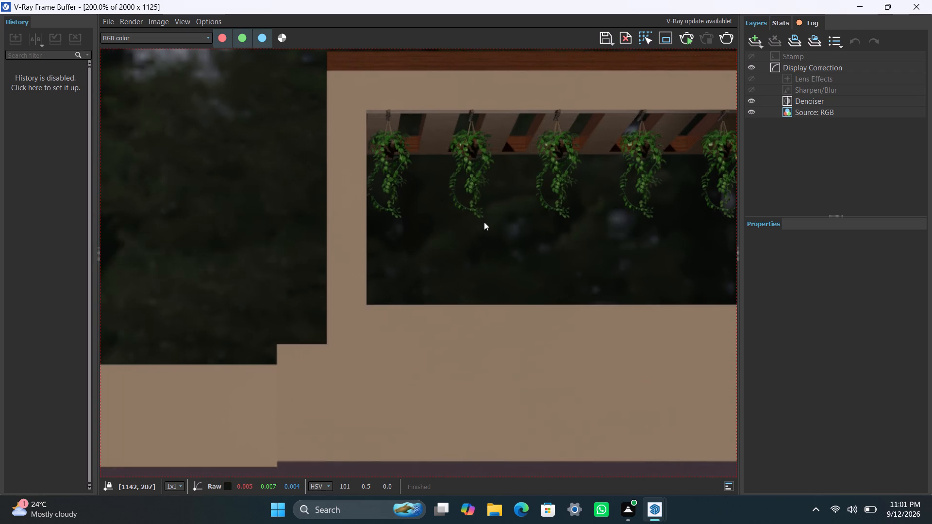
middle_drag(484, 222, 469, 234)
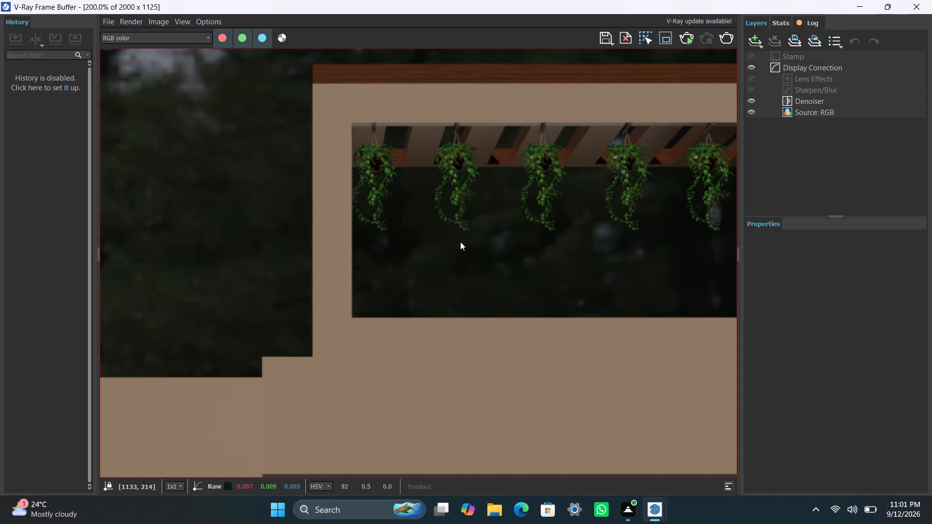
scroll(460, 246, down, 2)
scroll(436, 295, up, 1)
scroll(444, 304, down, 1)
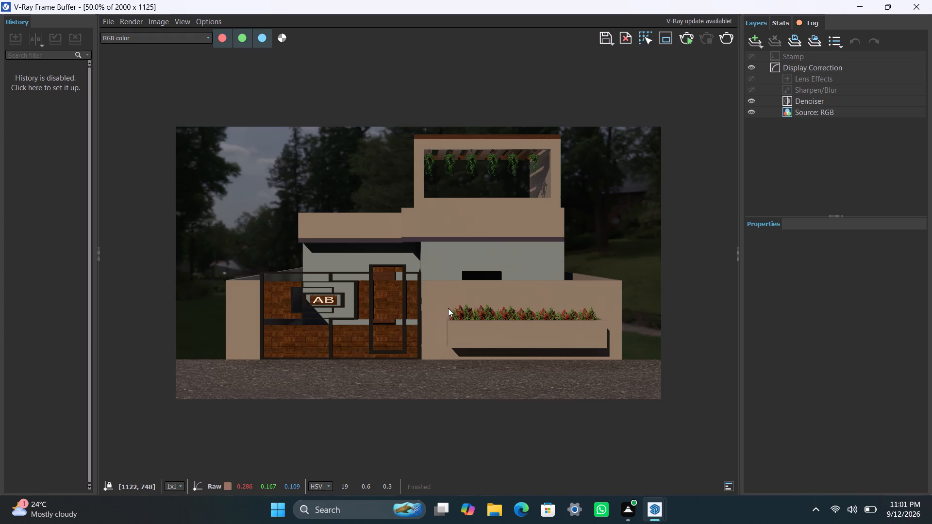
Examine the rendered gate with the AB sign and the wall shadows around it, up to 200% zoom.
middle_drag(443, 336, 459, 341)
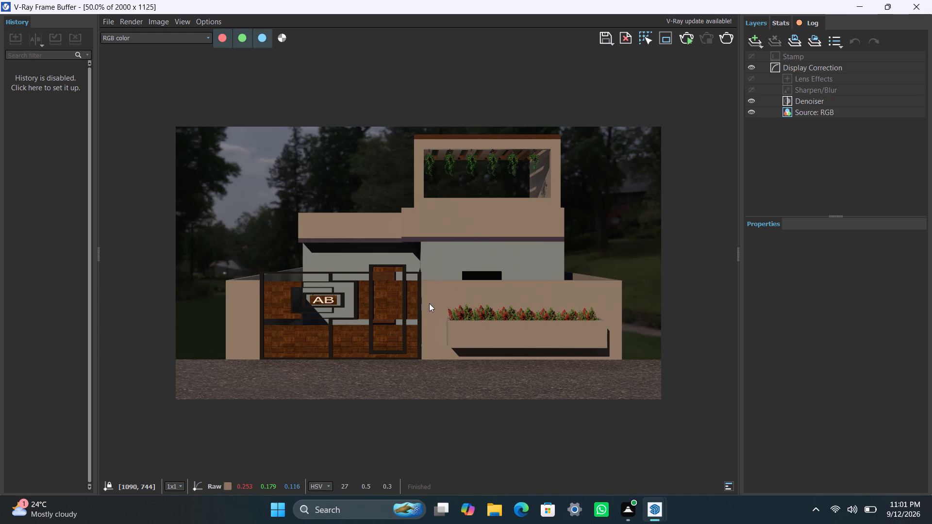
scroll(429, 303, up, 1)
middle_drag(406, 304, 463, 349)
scroll(355, 336, up, 1)
middle_drag(316, 348, 355, 358)
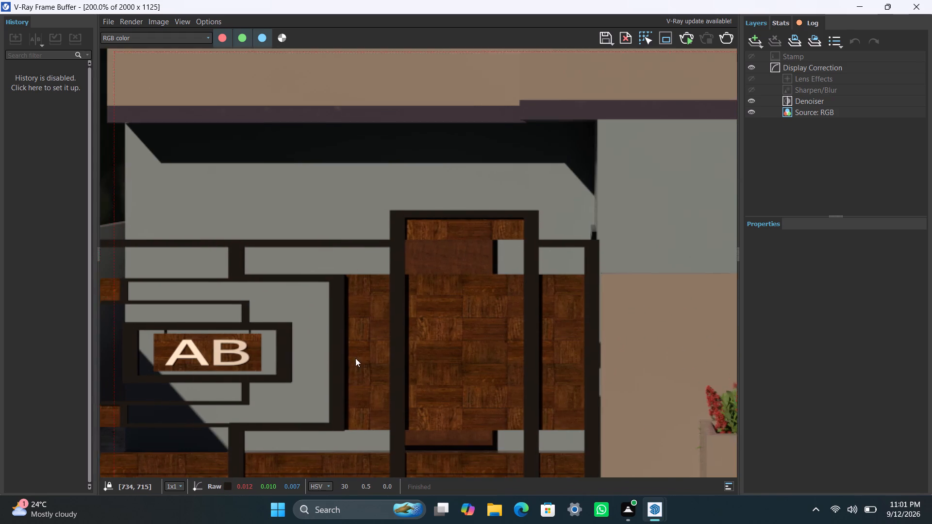
middle_drag(355, 358, 388, 358)
scroll(387, 356, down, 2)
scroll(412, 319, up, 1)
scroll(412, 301, down, 1)
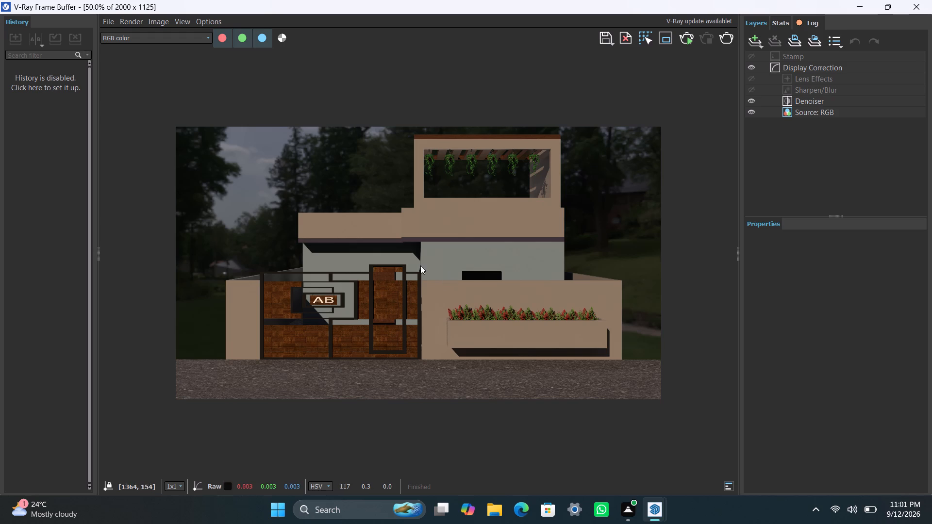
Examine the render's upper terrace, roof band and gate at 100% and 200% zoom, ending on the whole house at 50%.
key(space)
scroll(469, 274, up, 1)
middle_drag(455, 231, 467, 241)
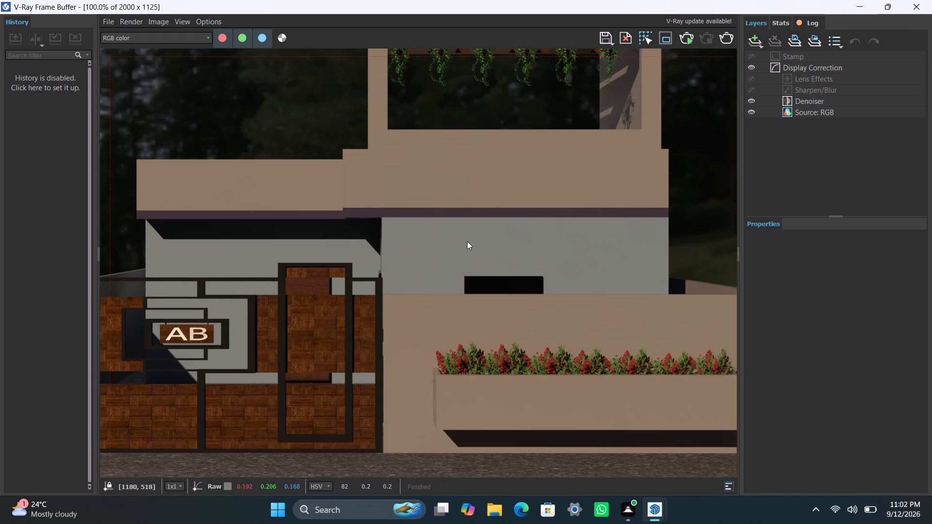
middle_drag(467, 241, 483, 272)
middle_drag(399, 243, 425, 299)
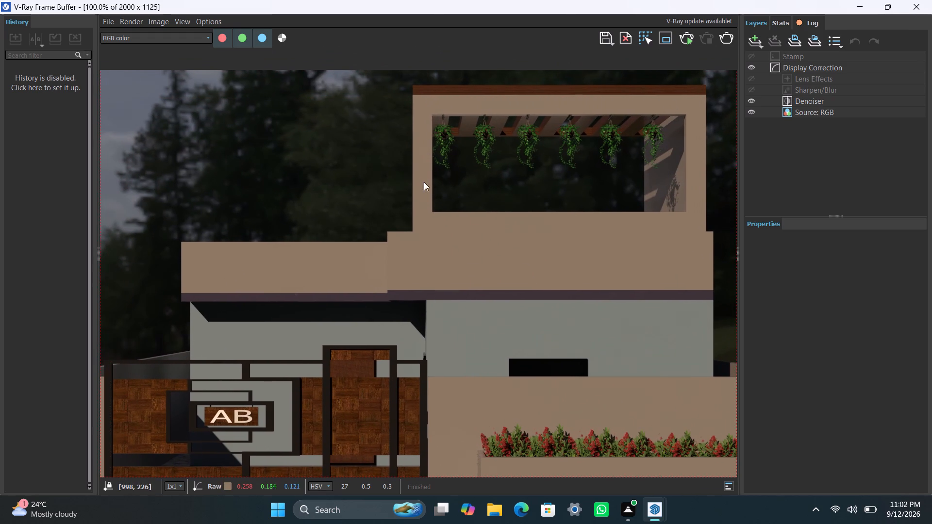
middle_drag(425, 183, 508, 240)
middle_drag(502, 341, 540, 313)
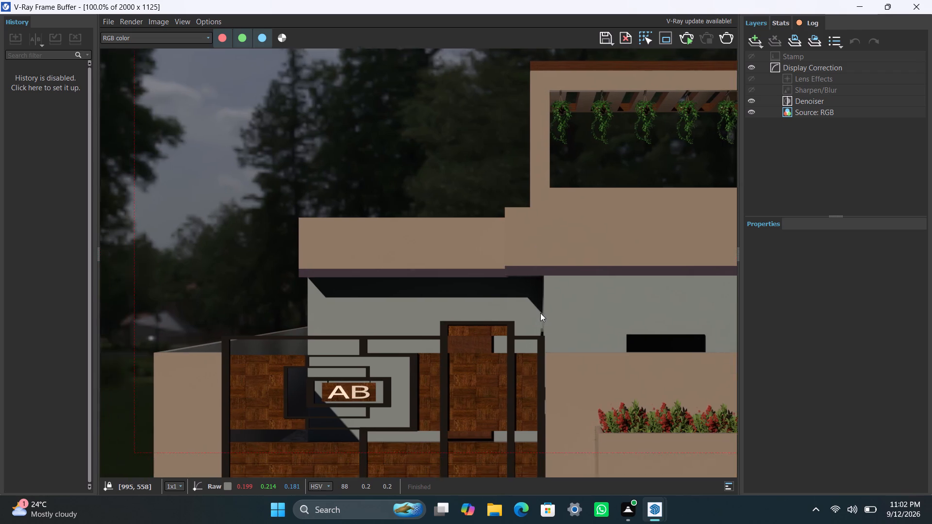
middle_drag(540, 313, 501, 280)
scroll(480, 328, up, 1)
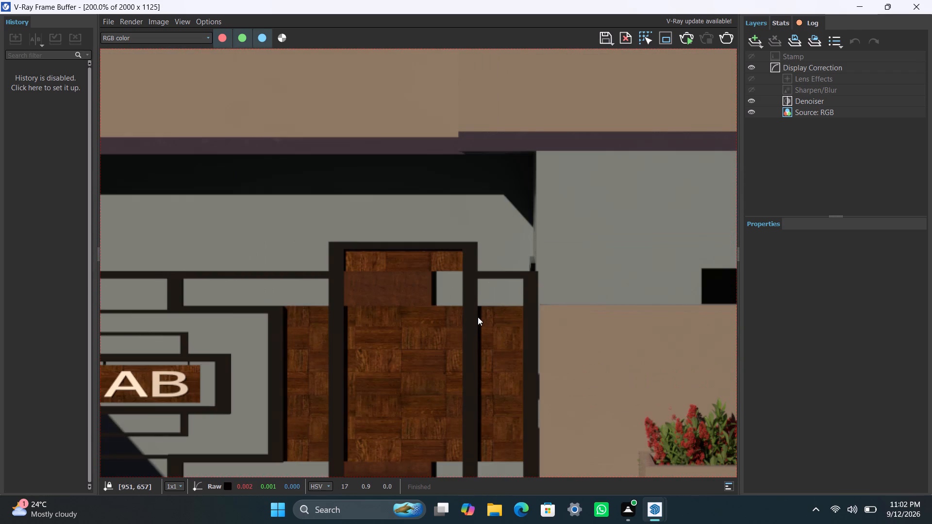
scroll(454, 271, down, 1)
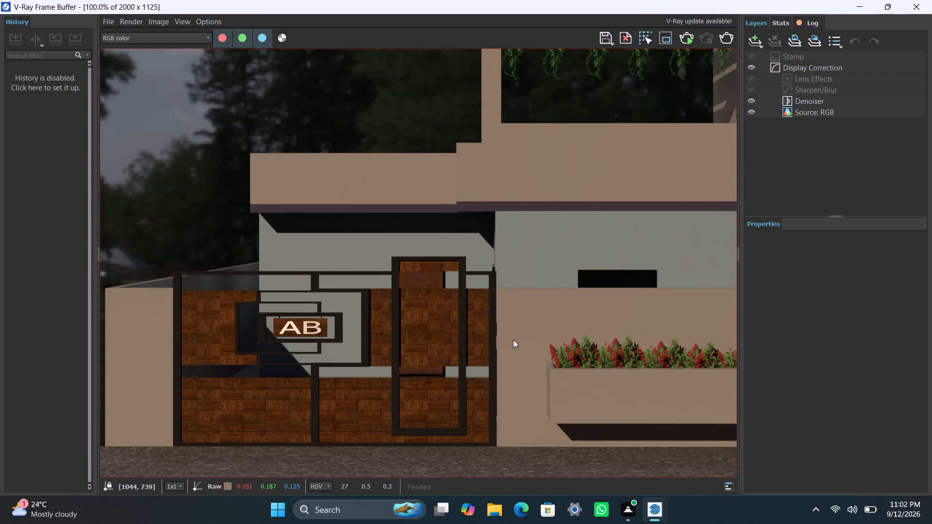
middle_drag(518, 340, 417, 394)
scroll(512, 409, down, 1)
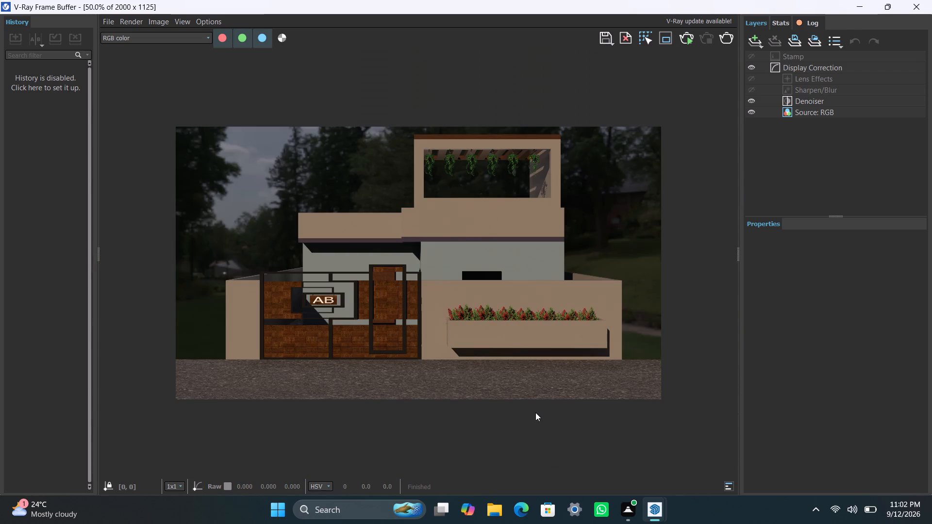
Examine the rendered flower planter, boundary wall and upper-floor terrace at 100% zoom, ending on the whole house at 50%.
middle_drag(535, 412, 484, 418)
middle_drag(506, 348, 465, 370)
scroll(475, 344, up, 1)
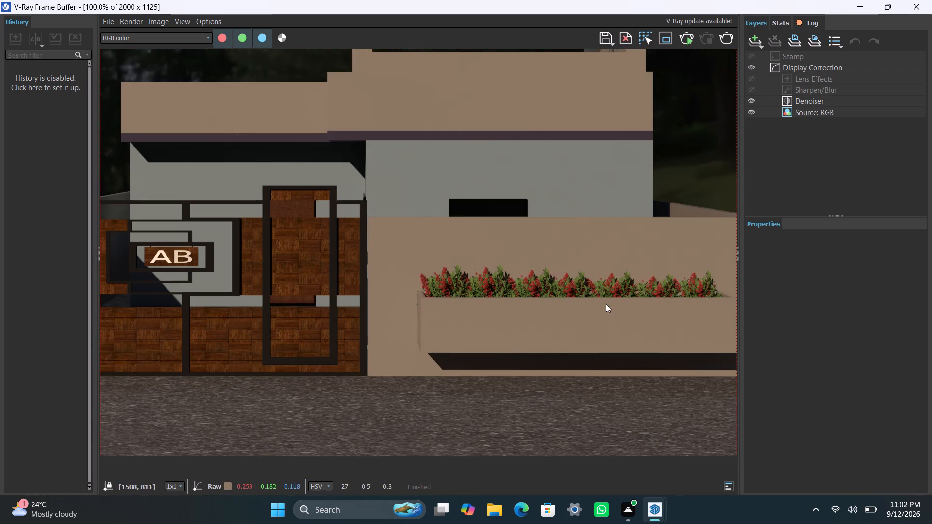
middle_drag(606, 304, 443, 387)
middle_drag(467, 324, 405, 376)
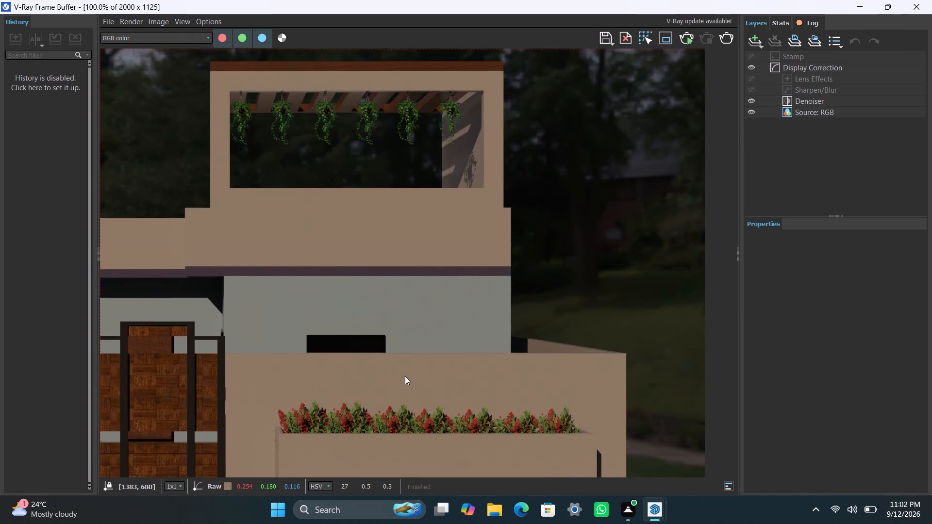
middle_drag(405, 376, 525, 373)
middle_drag(412, 309, 433, 325)
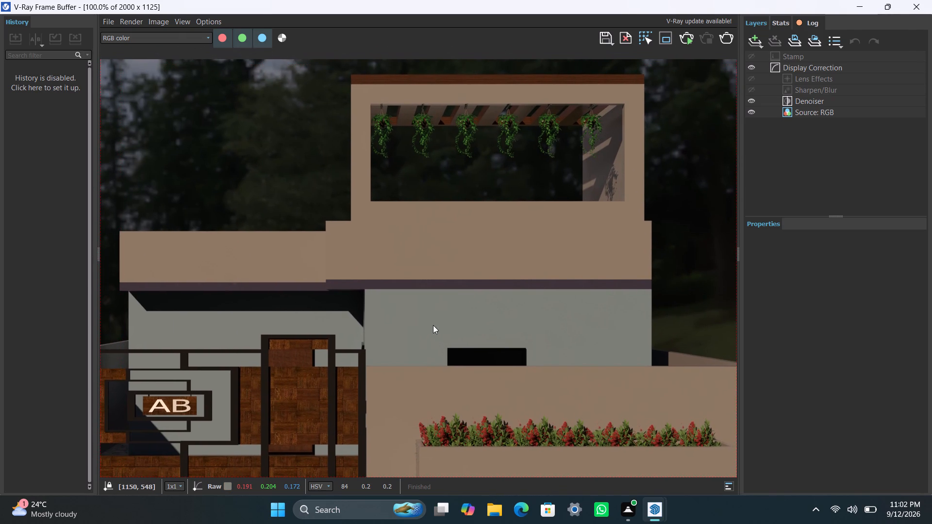
scroll(477, 326, down, 1)
scroll(477, 326, up, 1)
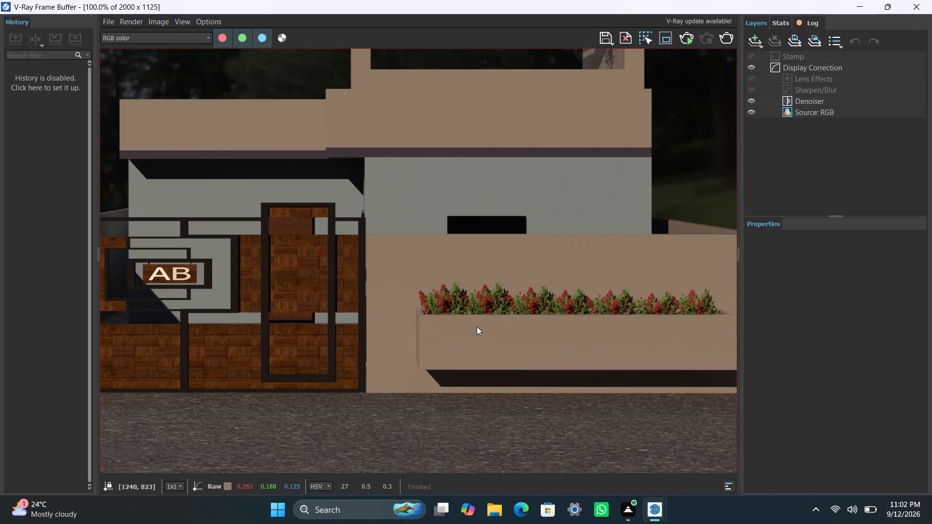
scroll(466, 312, down, 1)
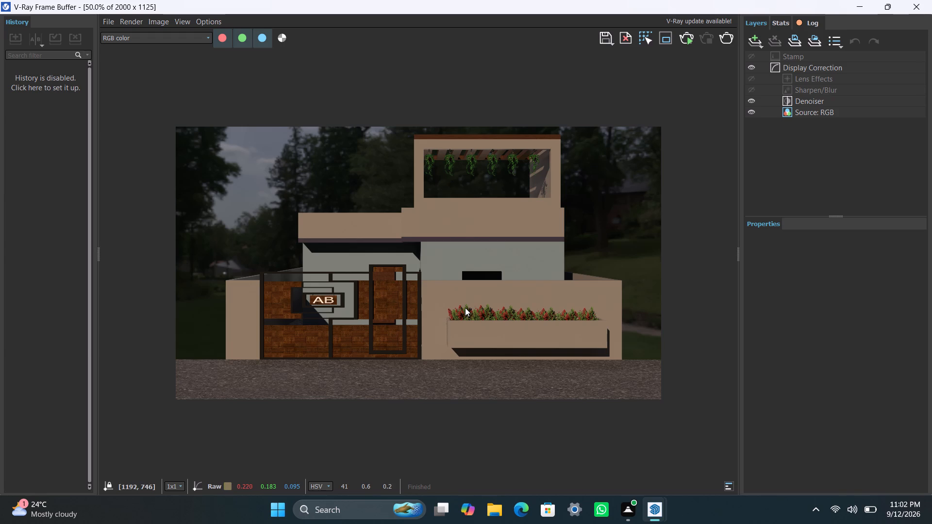
middle_drag(455, 311, 466, 326)
Examine the rendered front wall opening, roof band and hanging plants of the upper terrace at 200% zoom.
middle_drag(487, 258, 489, 268)
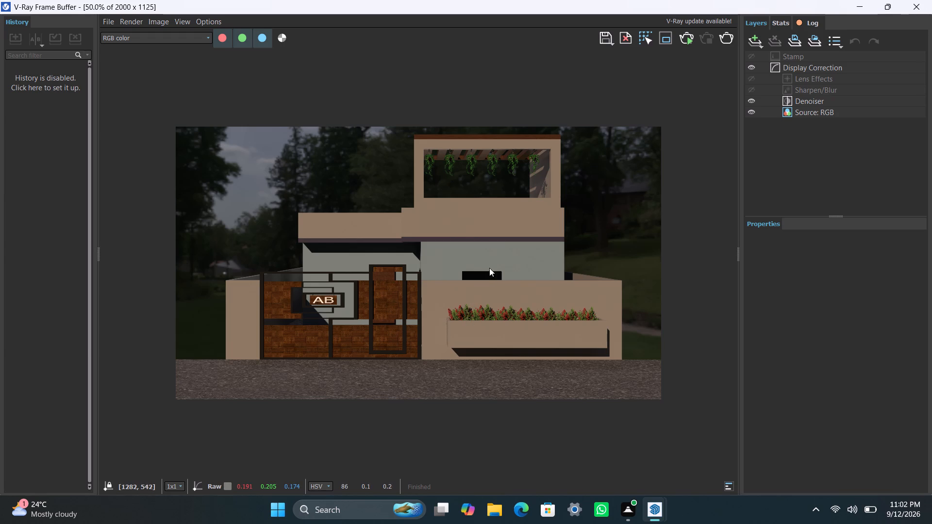
middle_drag(489, 268, 491, 279)
scroll(491, 280, up, 1)
scroll(472, 259, down, 1)
scroll(472, 259, up, 2)
middle_drag(471, 259, 500, 290)
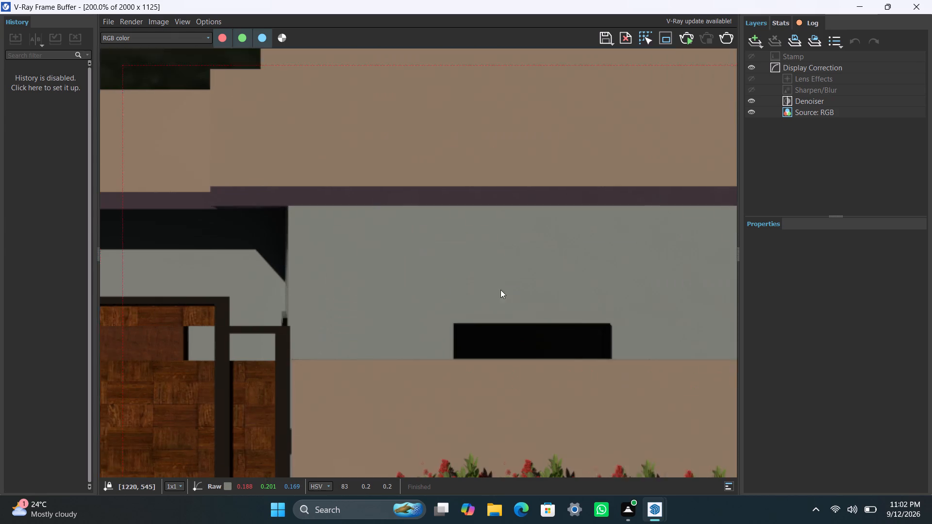
middle_drag(500, 290, 547, 348)
middle_drag(478, 275, 525, 345)
middle_drag(438, 290, 459, 312)
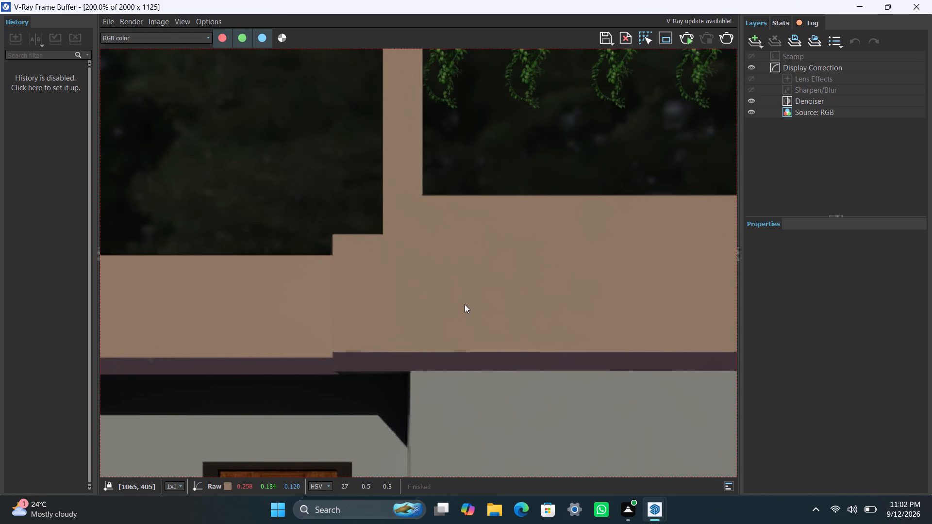
key(space)
middle_drag(453, 274, 497, 322)
key(space)
middle_drag(477, 151, 529, 197)
key(space)
Fit the whole render to the frame buffer view at 65.6% zoom and examine the complete house front.
key(d)
key(f)
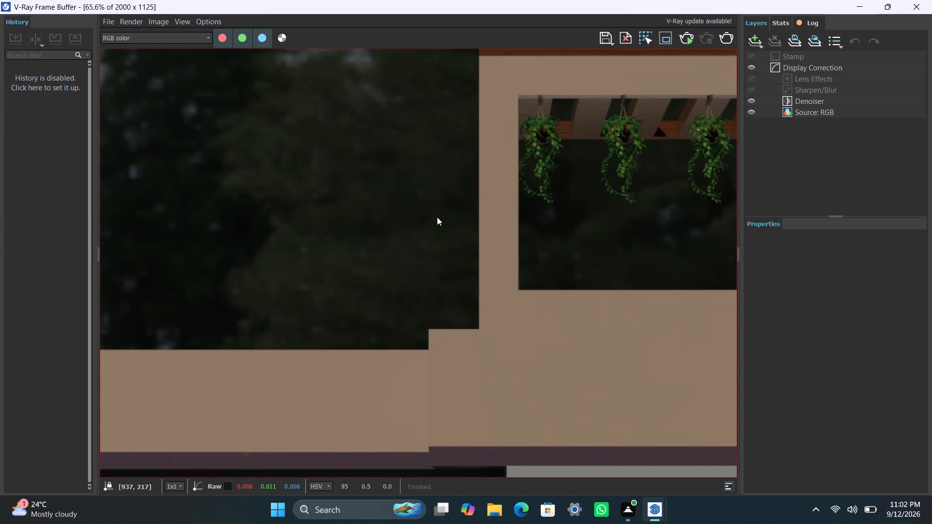
scroll(441, 270, up, 1)
scroll(443, 274, down, 1)
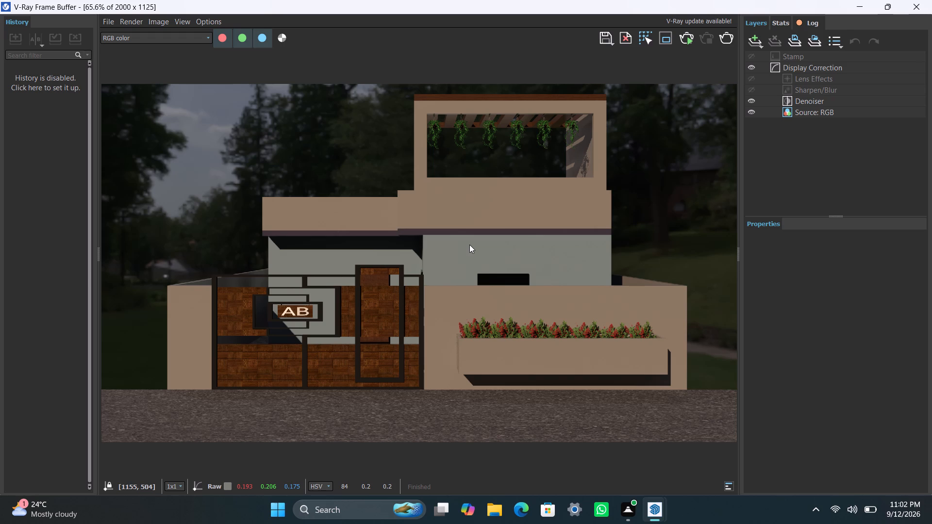
middle_drag(462, 316, 480, 385)
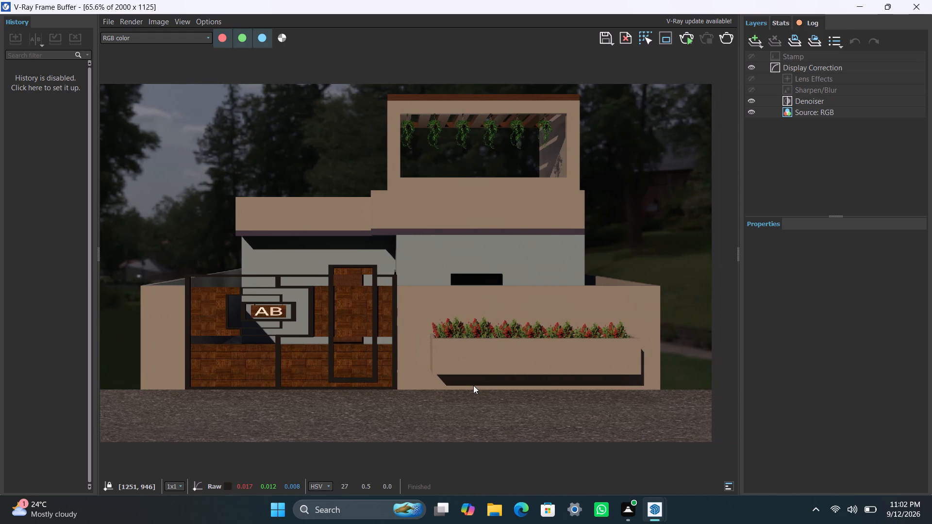
key(space)
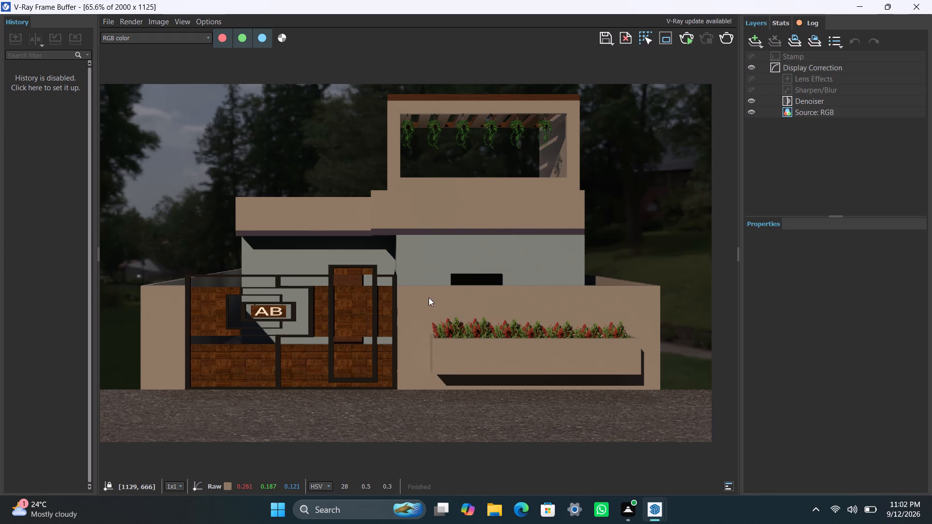
scroll(390, 295, up, 1)
scroll(388, 295, down, 1)
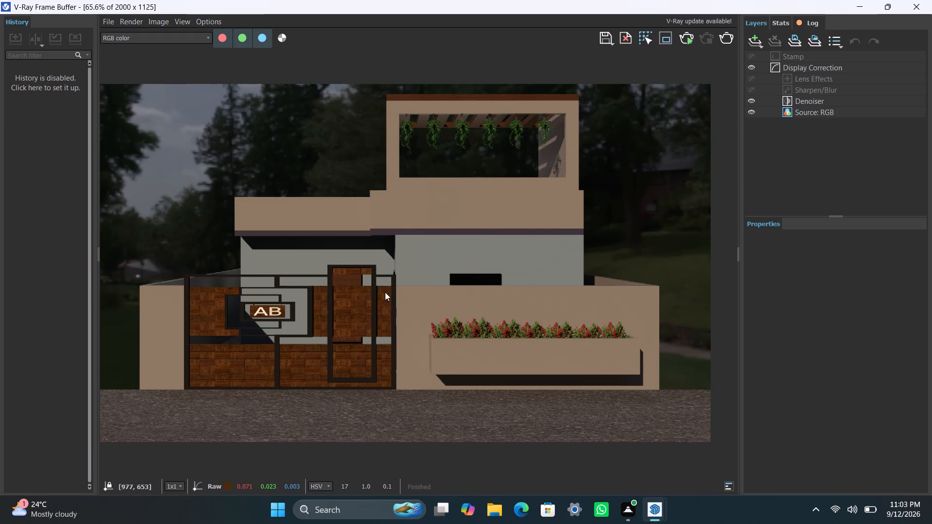
Examine the rendered gate, front wall opening and flower planter at 131.2% zoom, ending on the house front at 65.6%.
middle_drag(385, 292, 394, 311)
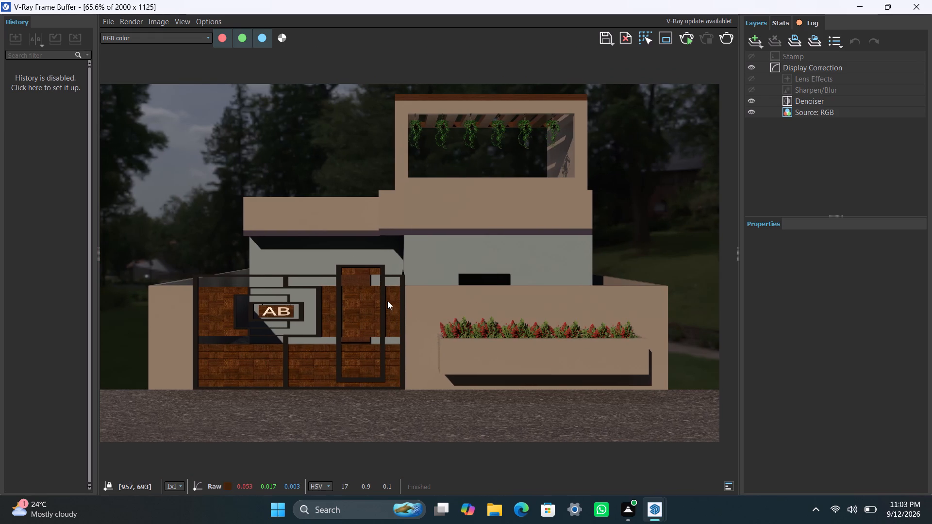
middle_drag(386, 295, 393, 294)
middle_drag(392, 293, 387, 297)
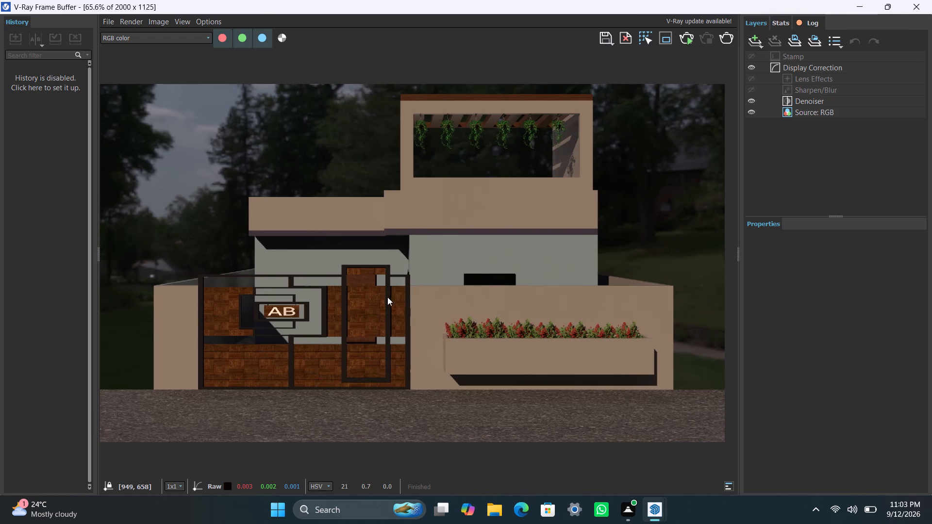
middle_drag(387, 297, 400, 308)
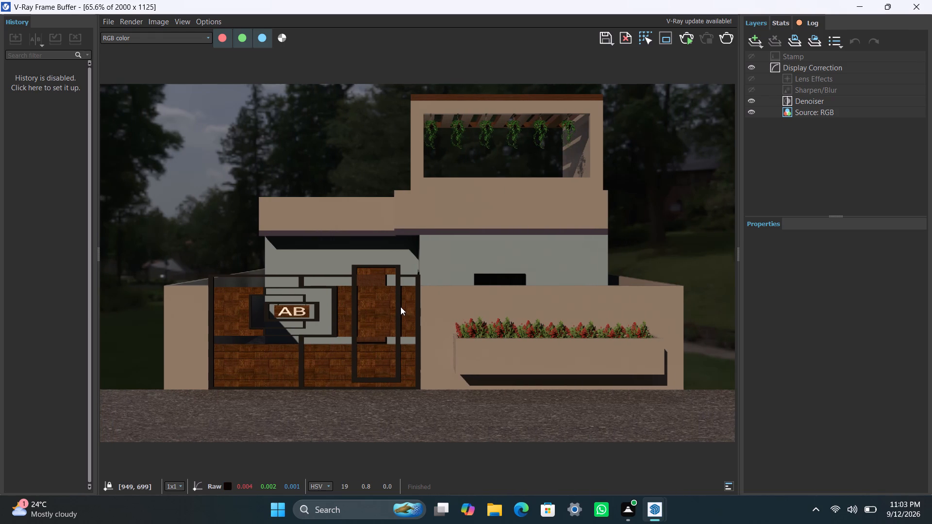
middle_drag(356, 295, 382, 313)
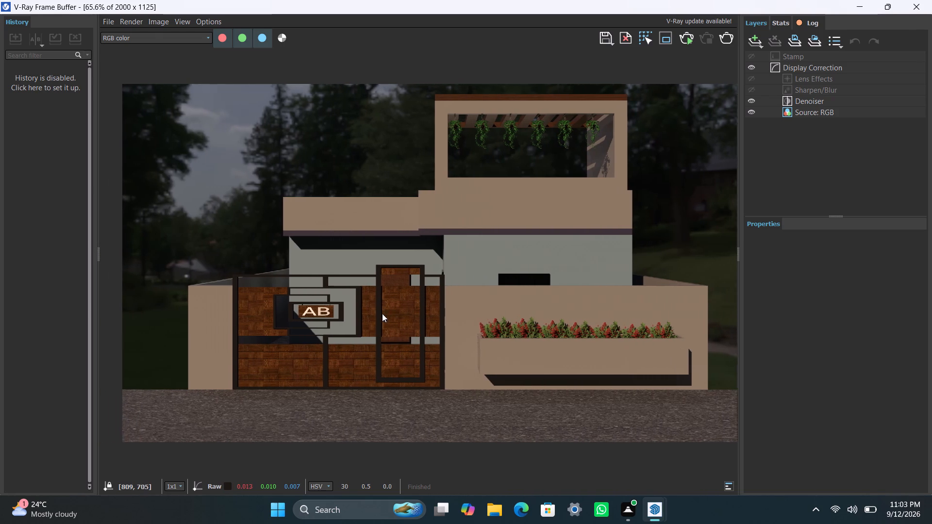
middle_drag(382, 313, 472, 313)
scroll(474, 312, up, 1)
middle_drag(482, 304, 443, 323)
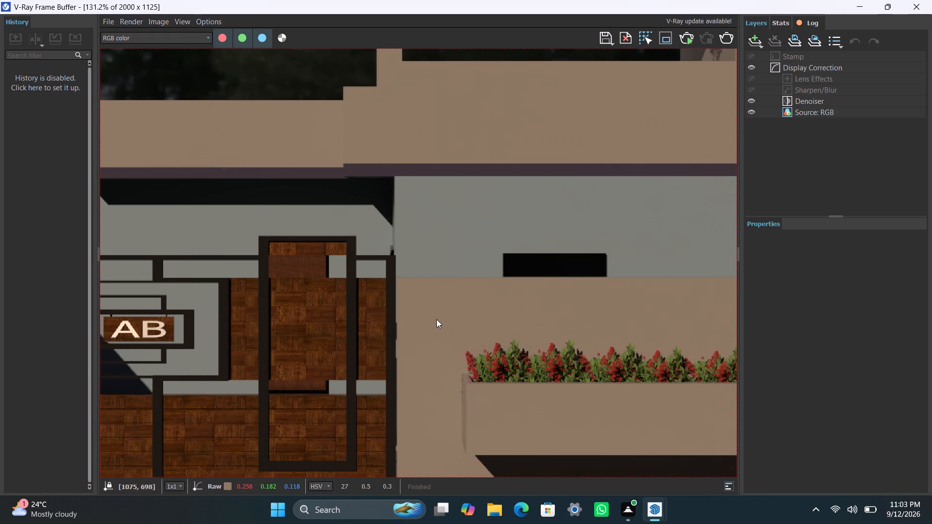
scroll(436, 319, down, 1)
middle_drag(464, 306, 428, 328)
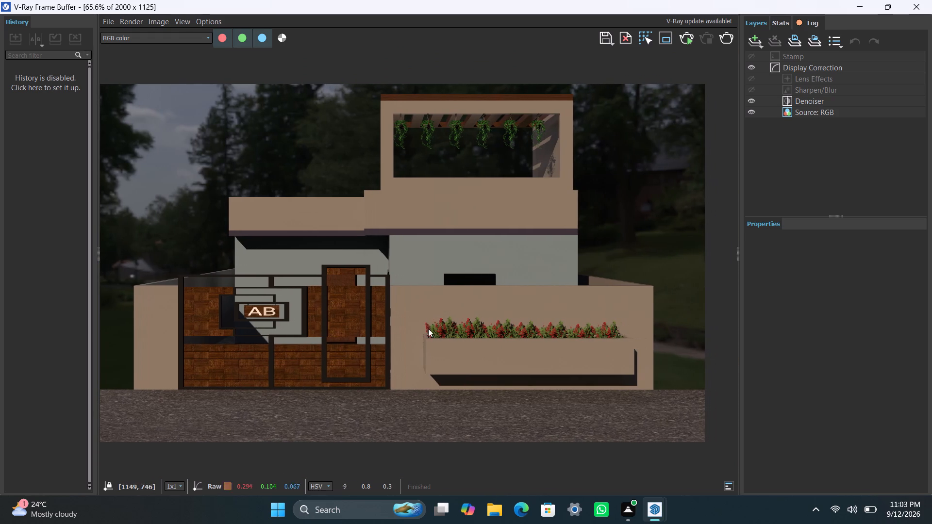
middle_drag(428, 328, 493, 328)
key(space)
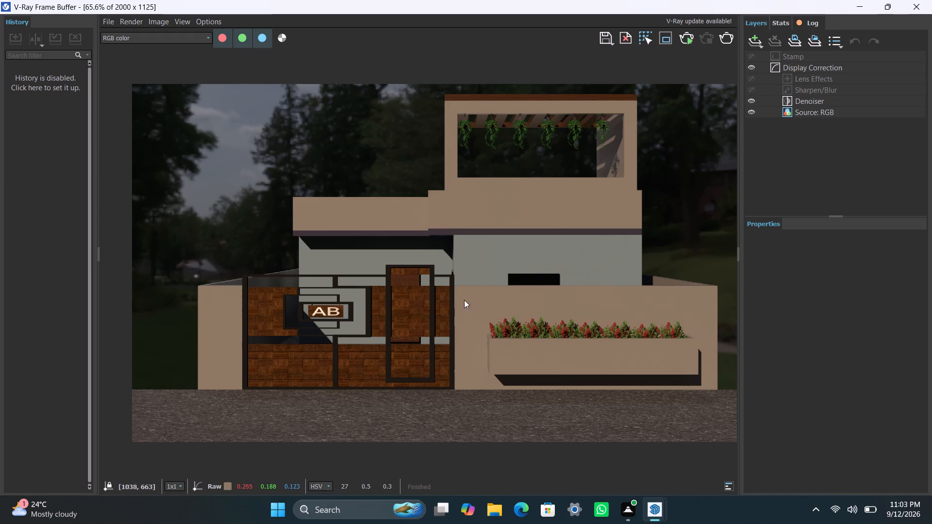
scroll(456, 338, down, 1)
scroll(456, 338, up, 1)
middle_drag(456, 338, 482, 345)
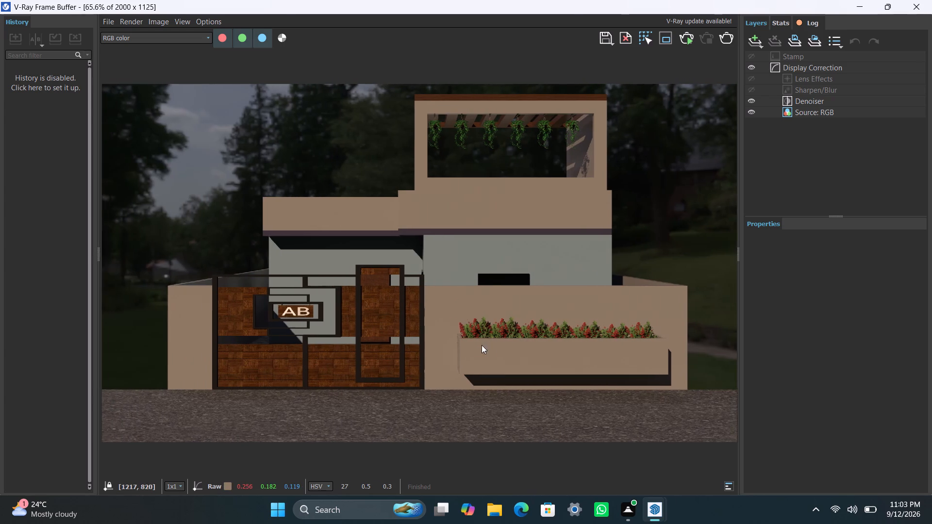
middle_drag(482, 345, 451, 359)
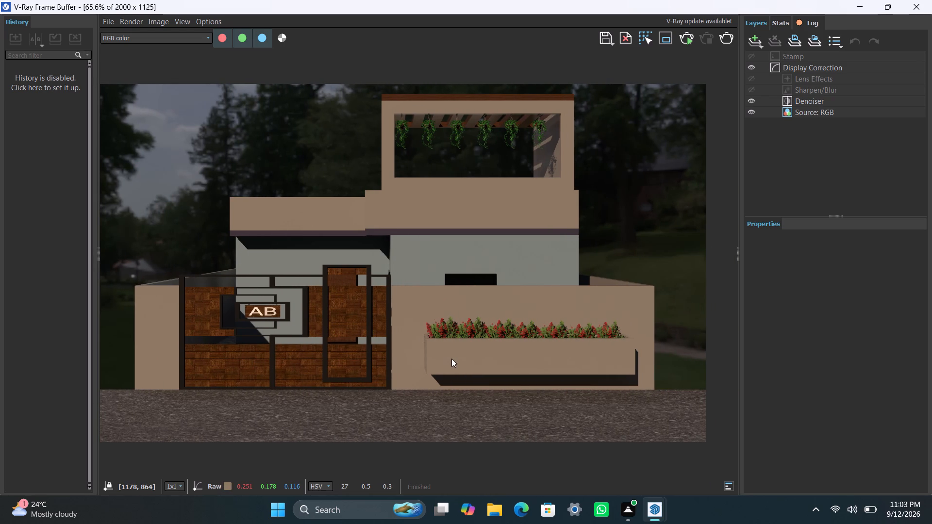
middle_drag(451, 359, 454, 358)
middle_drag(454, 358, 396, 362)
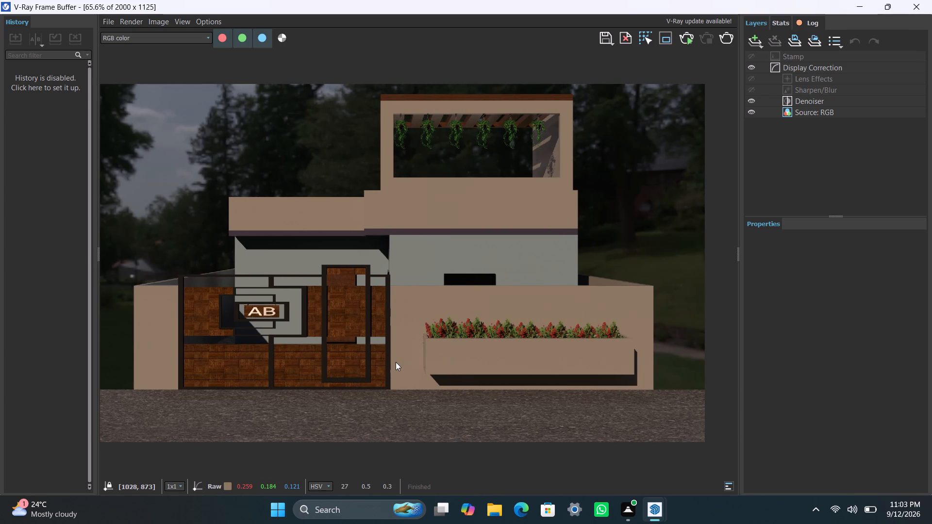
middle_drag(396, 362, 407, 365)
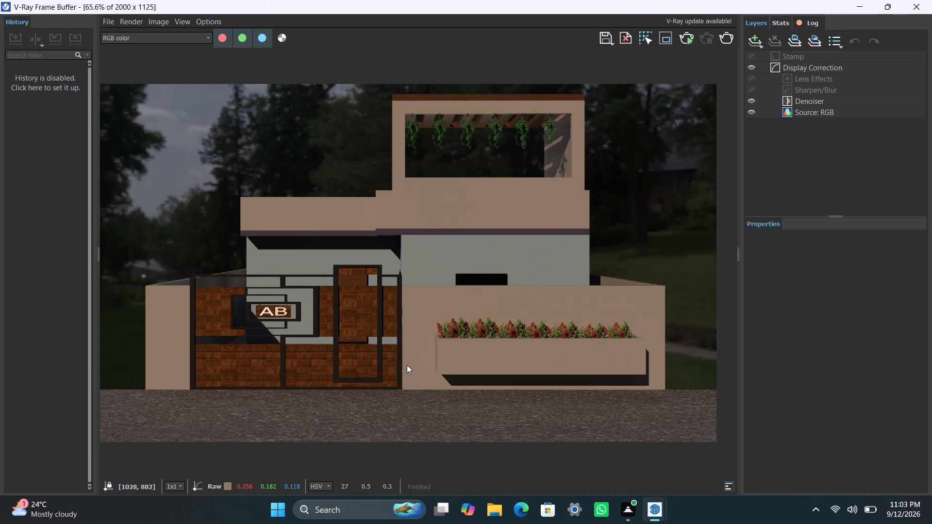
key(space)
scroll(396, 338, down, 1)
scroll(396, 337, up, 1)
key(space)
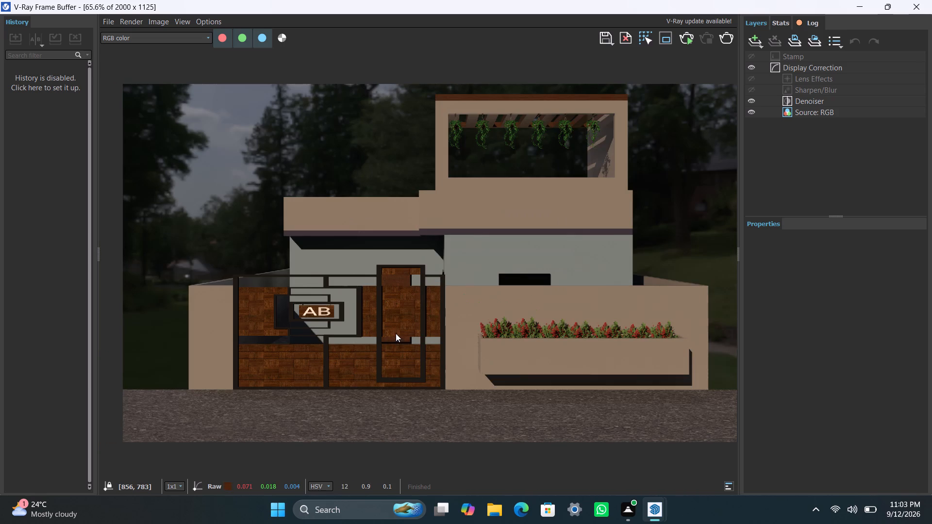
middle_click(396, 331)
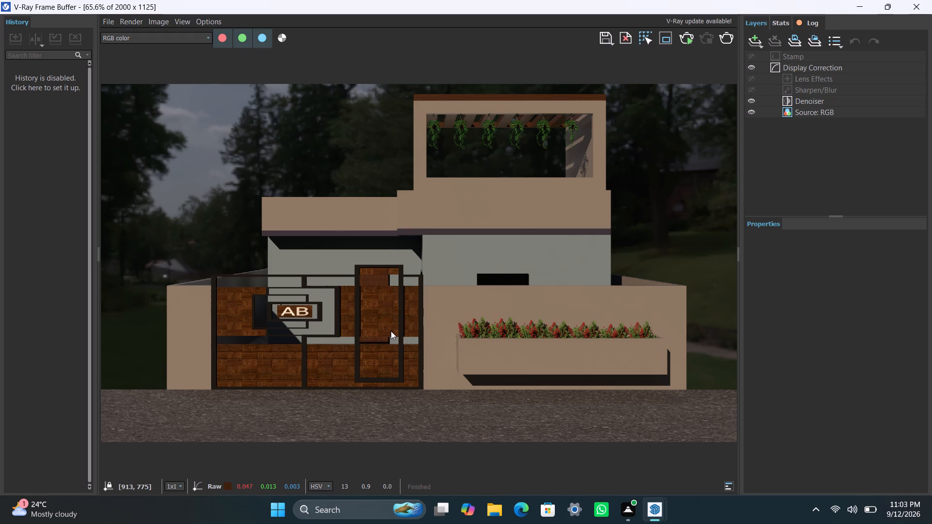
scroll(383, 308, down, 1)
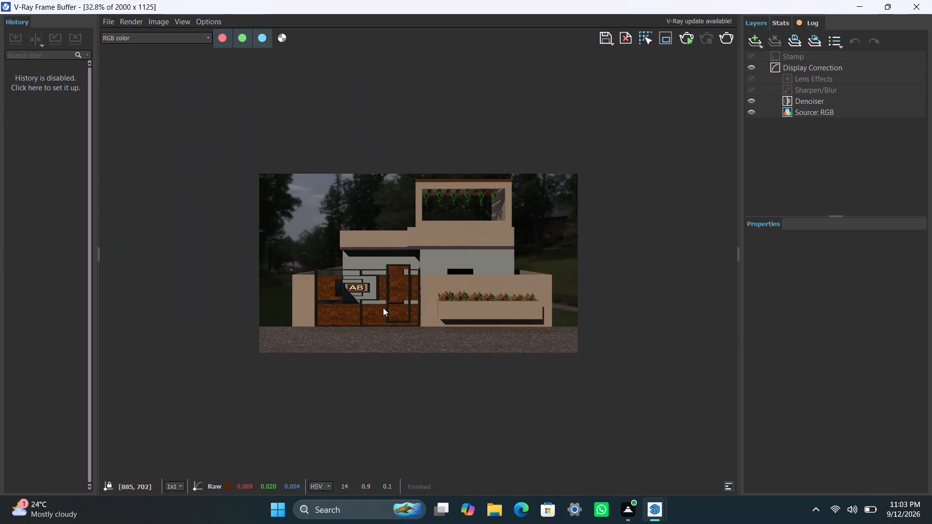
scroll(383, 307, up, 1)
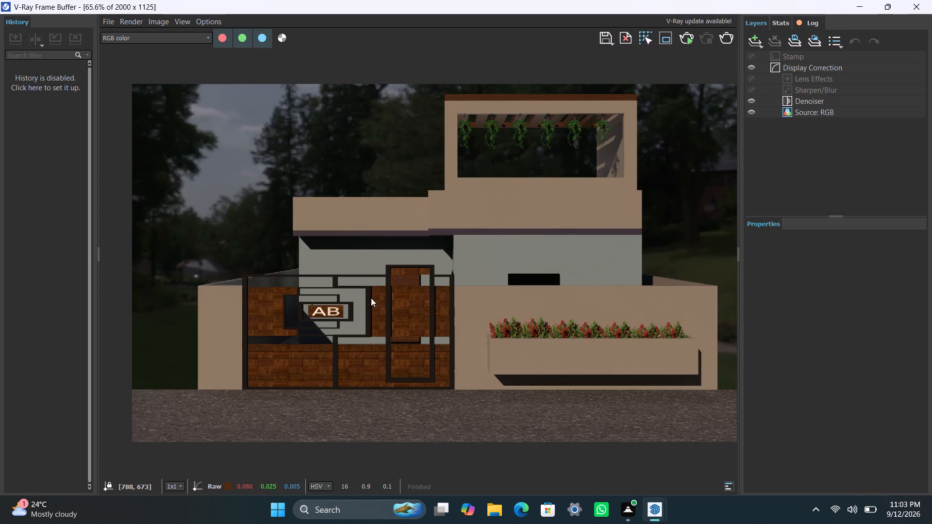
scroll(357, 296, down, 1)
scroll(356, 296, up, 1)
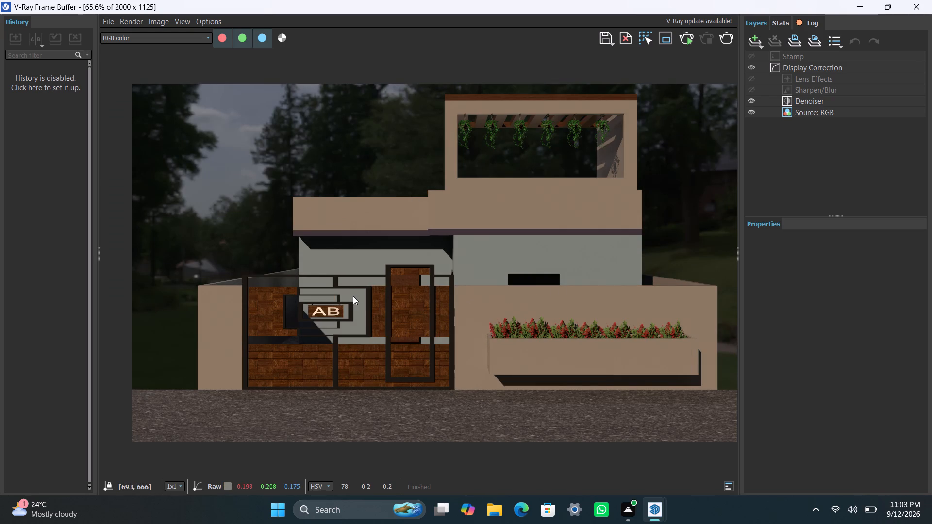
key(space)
Examine the rendered roof band, its shadow and the AB gate sign at 131.2% zoom, ending on the house front at 65.6%.
scroll(394, 241, up, 1)
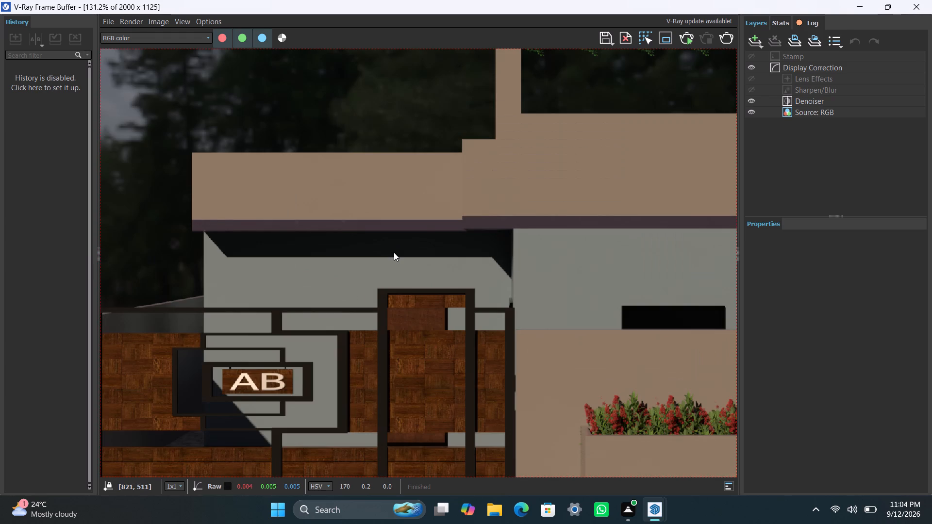
scroll(394, 252, down, 1)
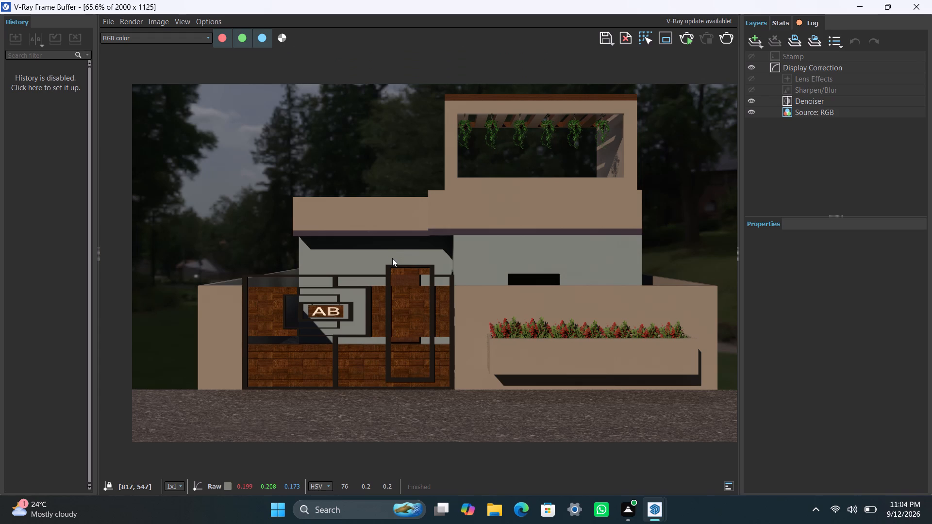
key(space)
scroll(392, 260, down, 1)
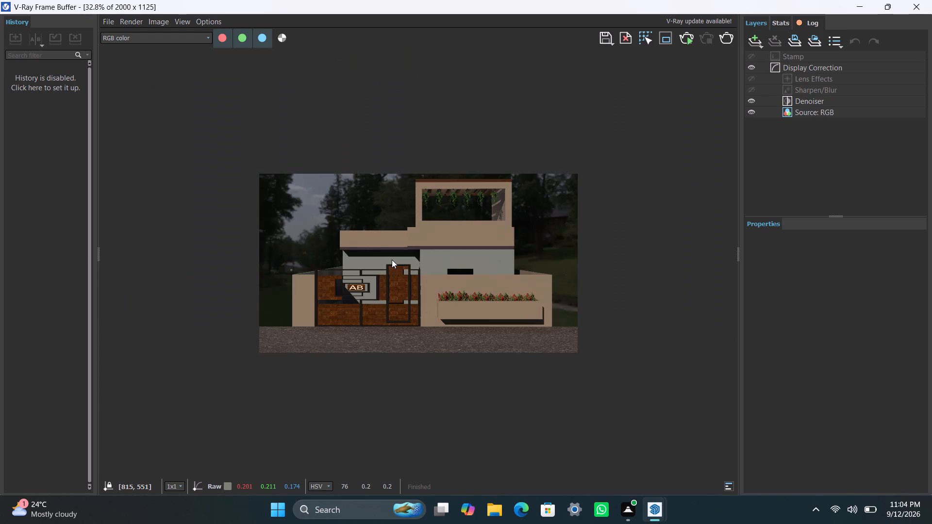
scroll(392, 260, up, 1)
middle_drag(382, 264, 400, 286)
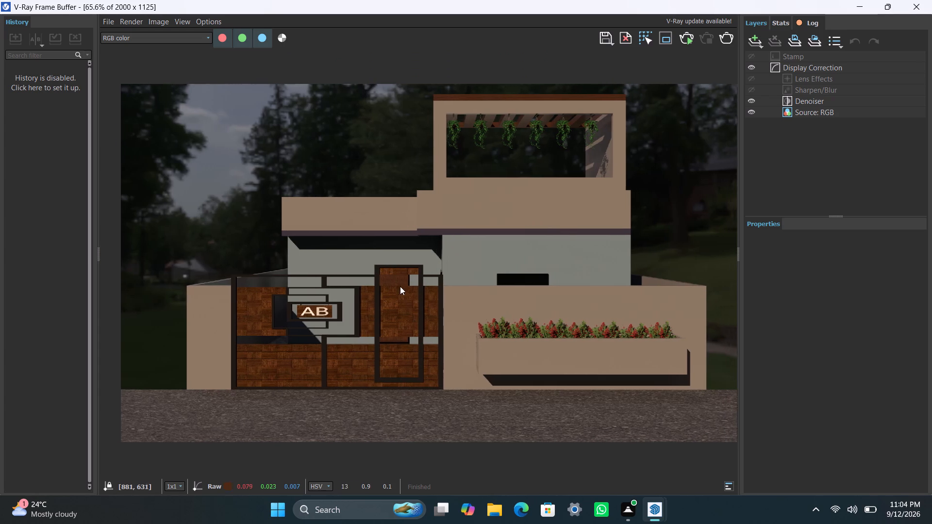
middle_drag(400, 286, 410, 338)
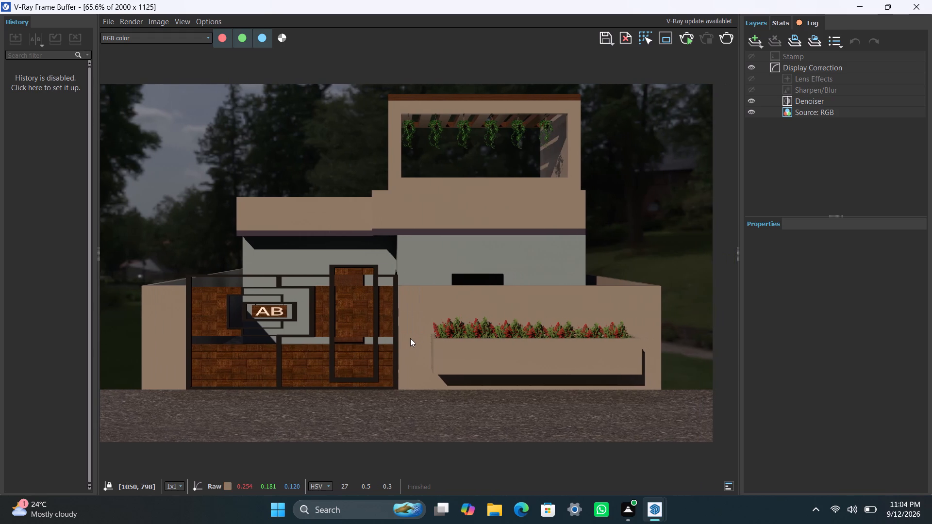
middle_drag(410, 338, 427, 341)
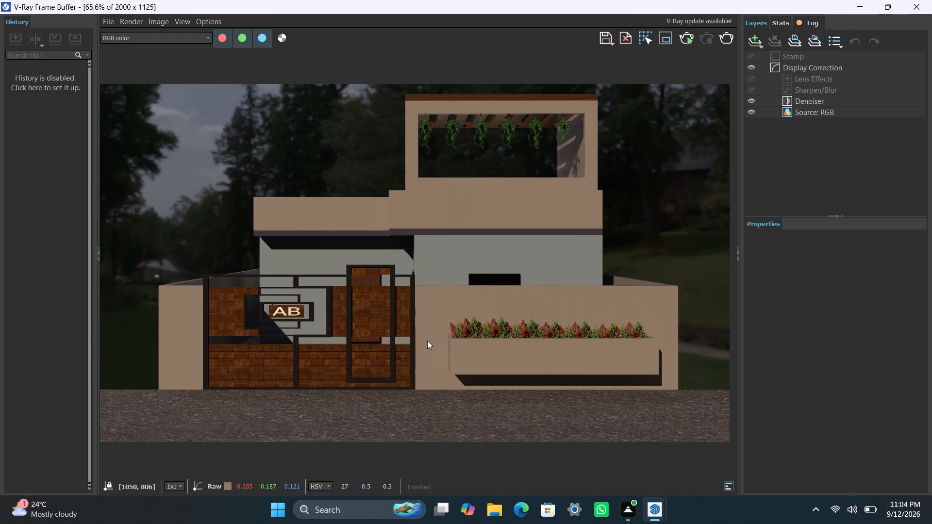
middle_drag(427, 341, 427, 343)
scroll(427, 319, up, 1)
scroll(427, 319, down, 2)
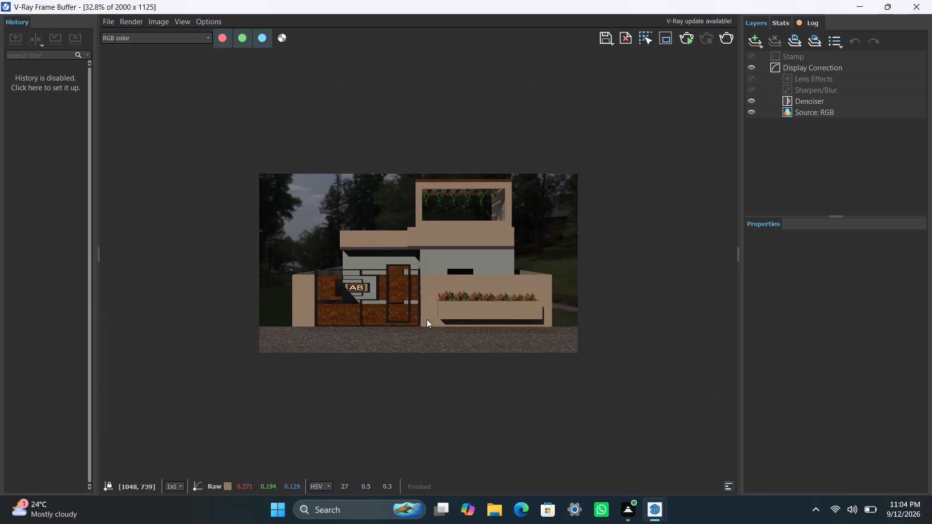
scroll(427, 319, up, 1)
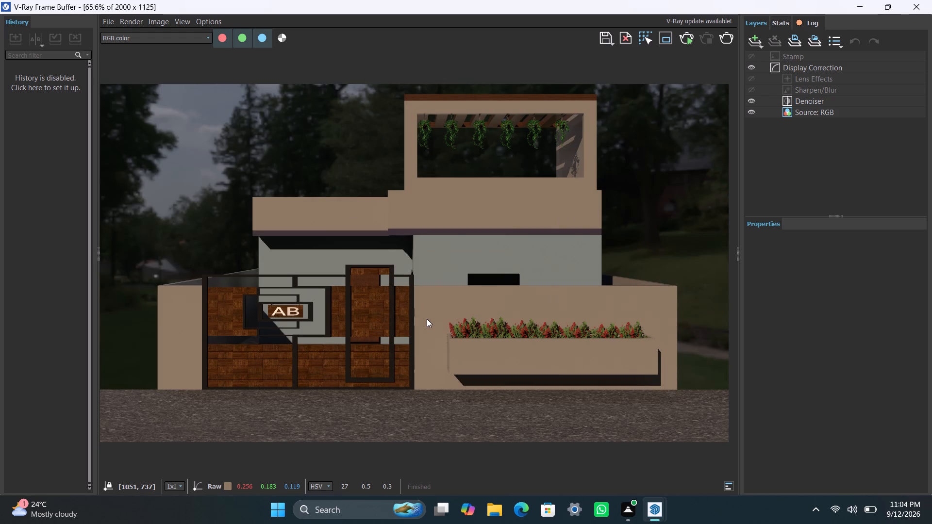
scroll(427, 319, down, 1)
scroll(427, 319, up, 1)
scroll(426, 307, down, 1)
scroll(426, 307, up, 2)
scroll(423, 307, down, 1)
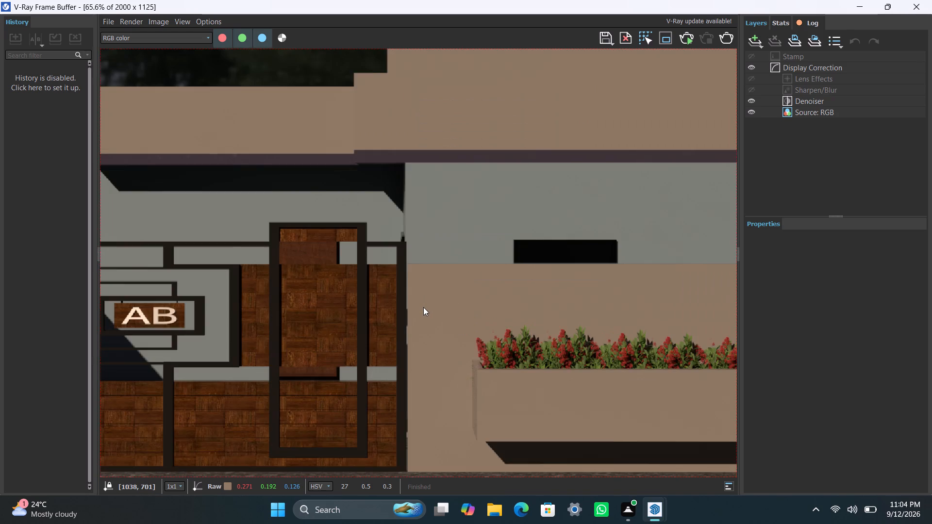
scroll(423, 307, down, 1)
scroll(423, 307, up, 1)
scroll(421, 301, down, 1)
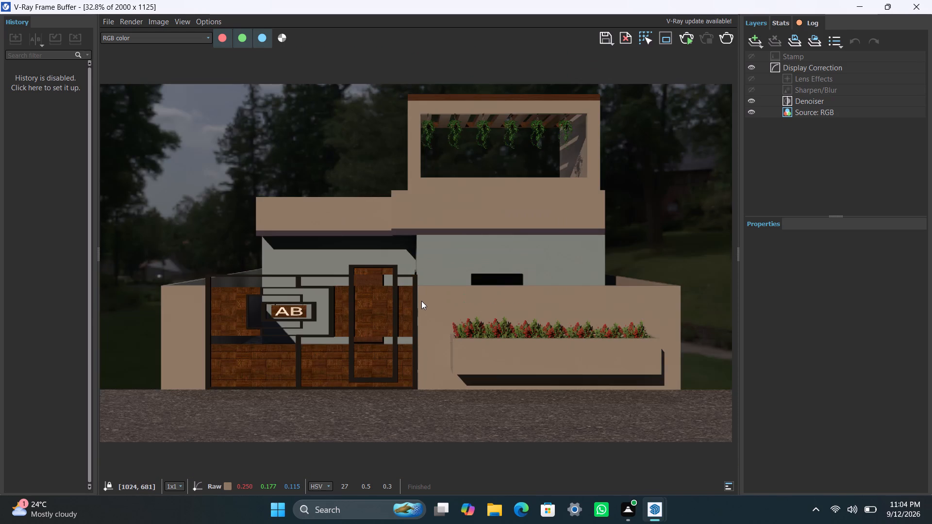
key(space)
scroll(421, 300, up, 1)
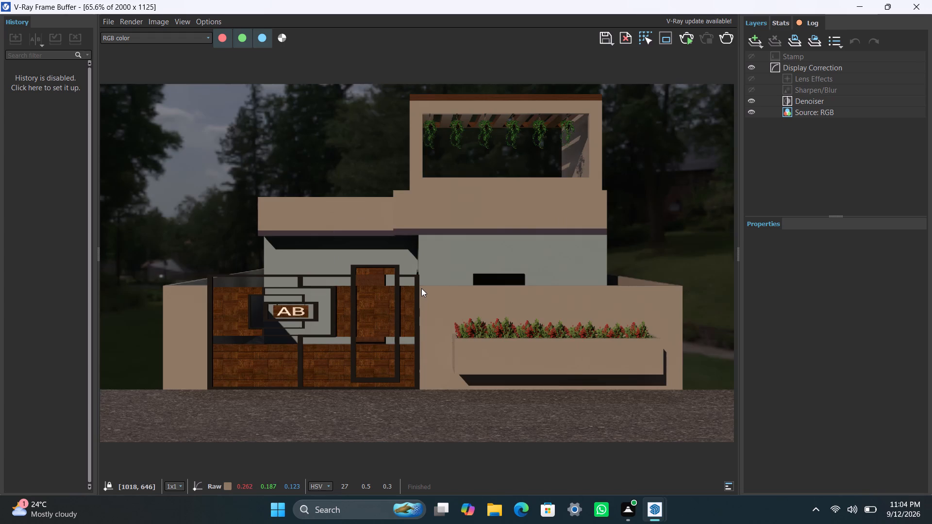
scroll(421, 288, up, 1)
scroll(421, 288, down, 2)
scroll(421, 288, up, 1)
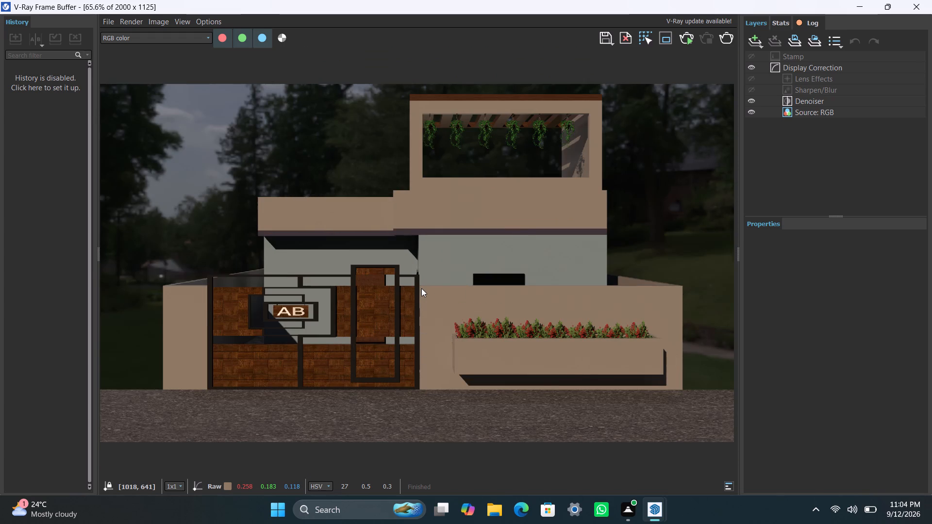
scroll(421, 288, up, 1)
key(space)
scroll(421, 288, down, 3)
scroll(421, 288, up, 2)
Examine the rendered house front, gate and flower planter at zoom levels between 32.8% and 131.2%.
scroll(421, 288, down, 1)
scroll(421, 288, up, 1)
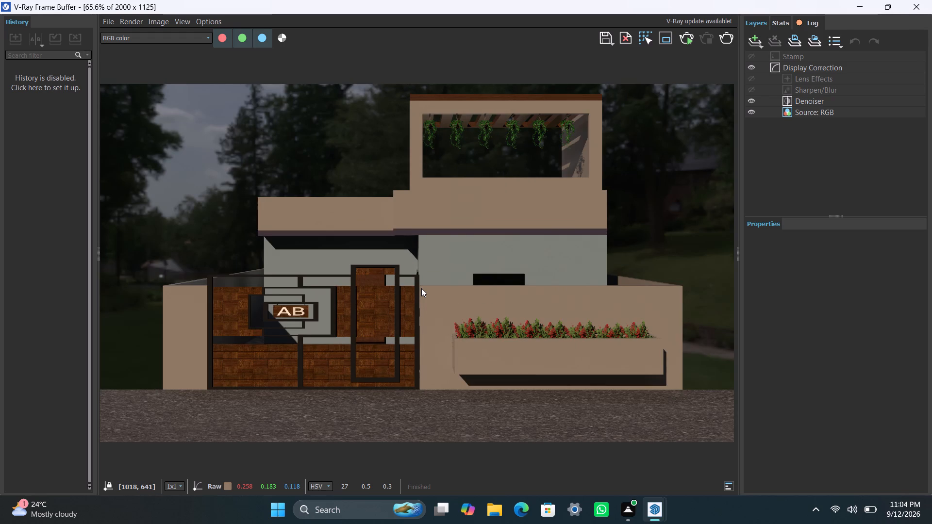
scroll(421, 288, up, 1)
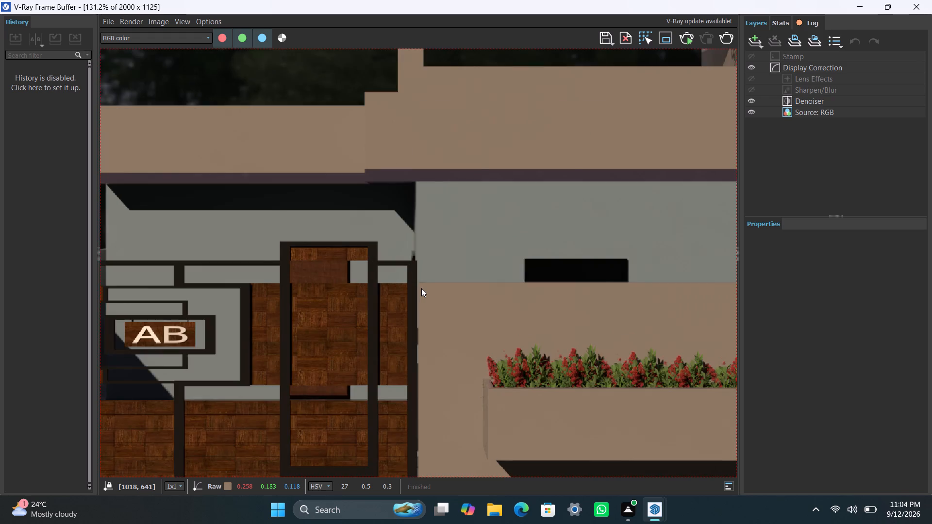
scroll(421, 288, down, 1)
key(space)
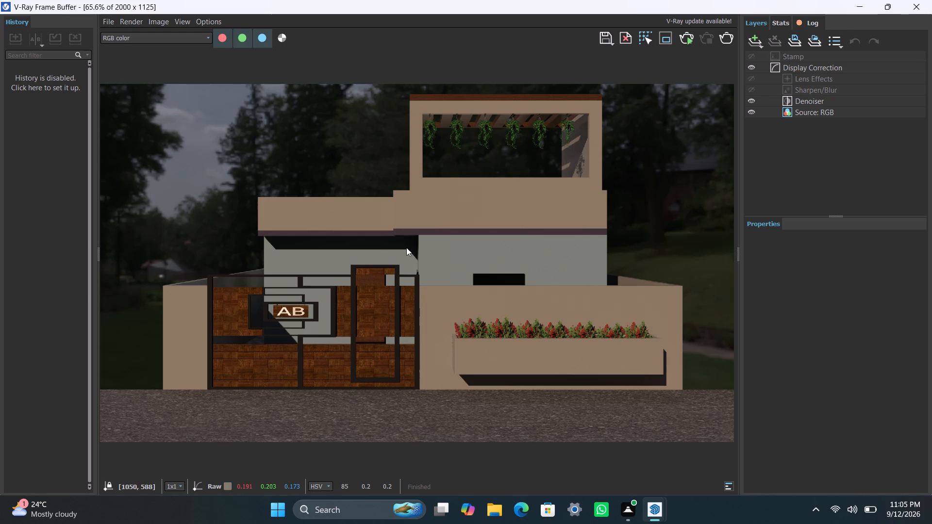
scroll(448, 335, down, 2)
scroll(452, 340, up, 2)
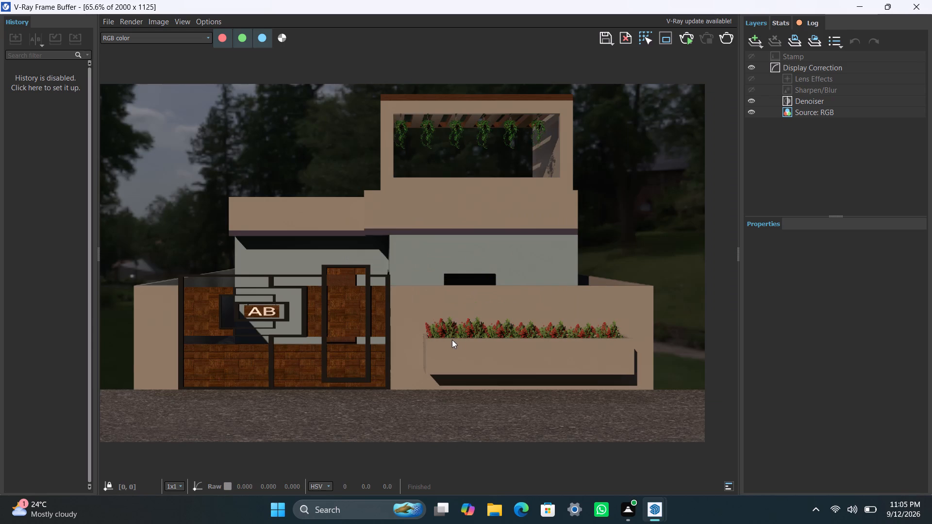
key(space)
scroll(445, 344, down, 1)
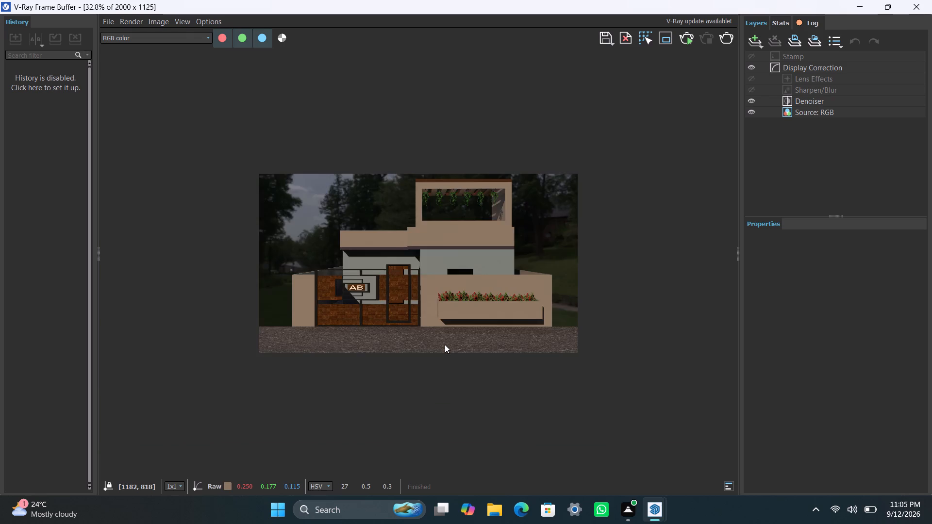
scroll(444, 344, up, 1)
scroll(444, 345, down, 1)
scroll(441, 336, up, 1)
scroll(431, 304, down, 1)
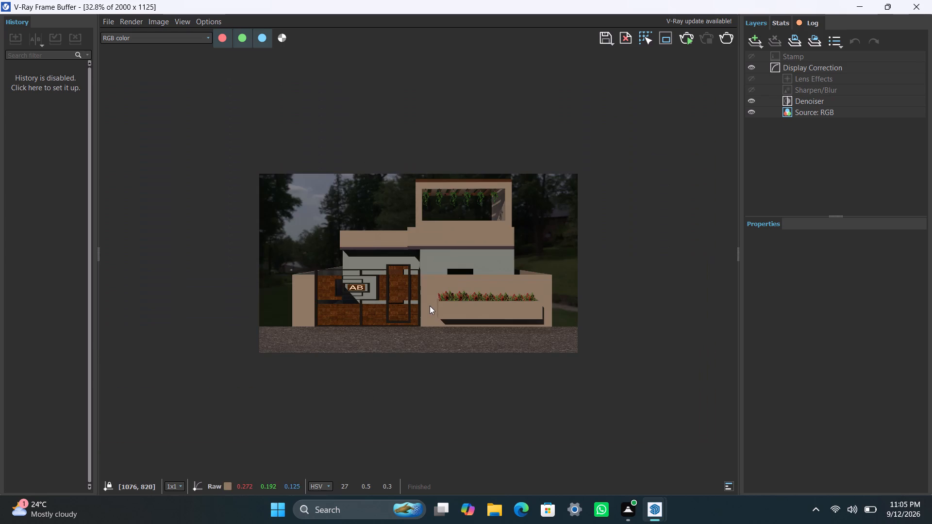
key(space)
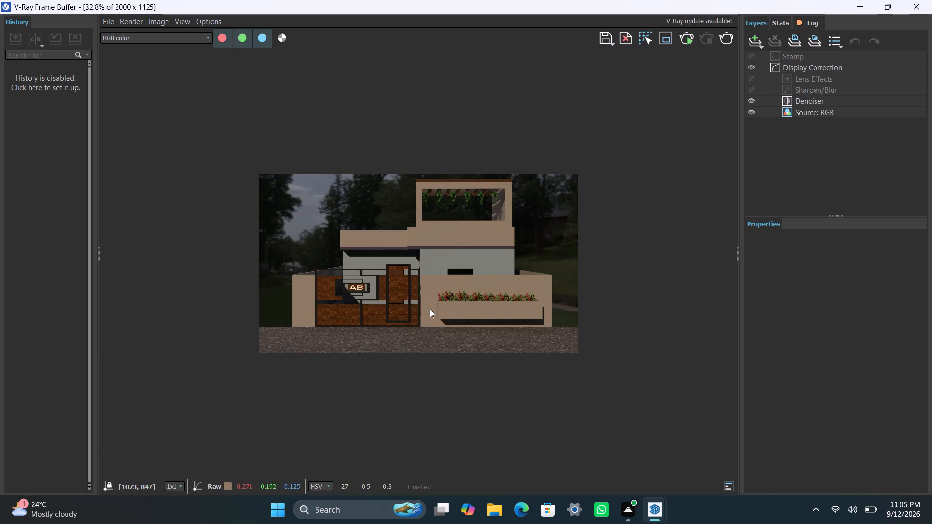
scroll(430, 312, up, 1)
scroll(431, 313, down, 1)
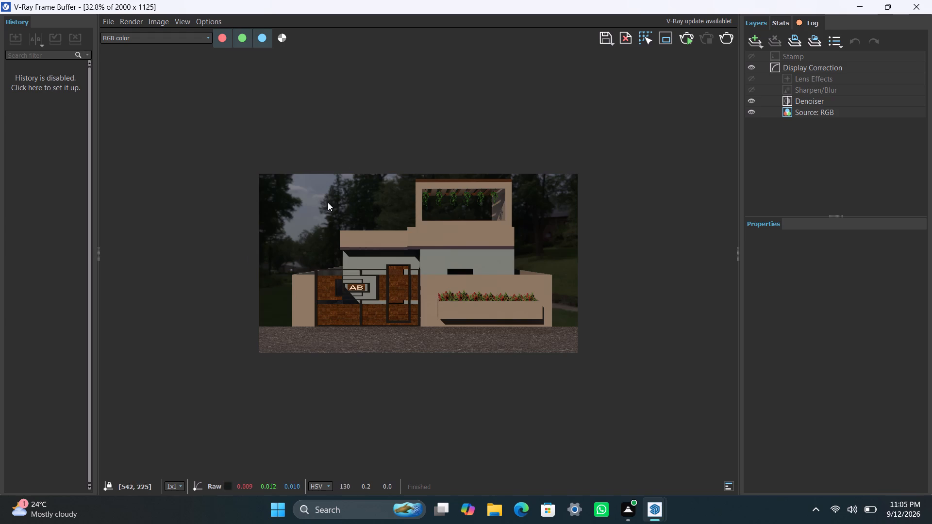
Examine the rendered roof band, upper terrace opening, slatted pergola and hanging plants at 262.4% zoom.
scroll(355, 253, up, 2)
middle_drag(403, 245, 305, 323)
middle_drag(420, 239, 377, 272)
scroll(412, 254, up, 1)
key(space)
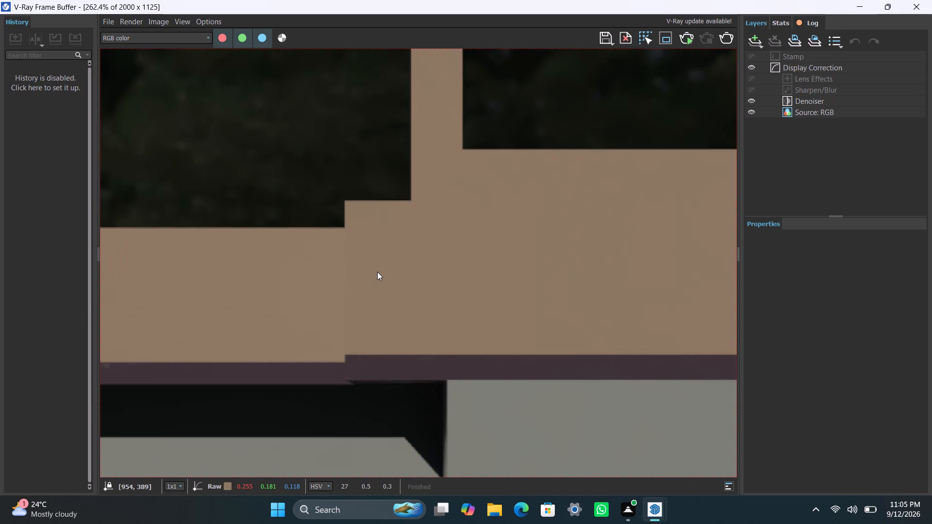
middle_drag(377, 272, 366, 294)
middle_drag(416, 228, 392, 253)
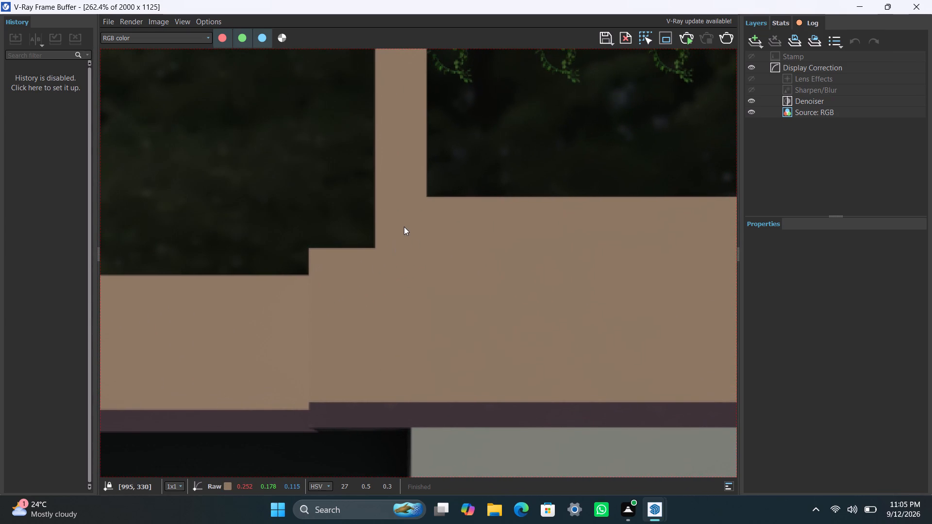
middle_drag(406, 221, 355, 273)
middle_drag(411, 218, 412, 229)
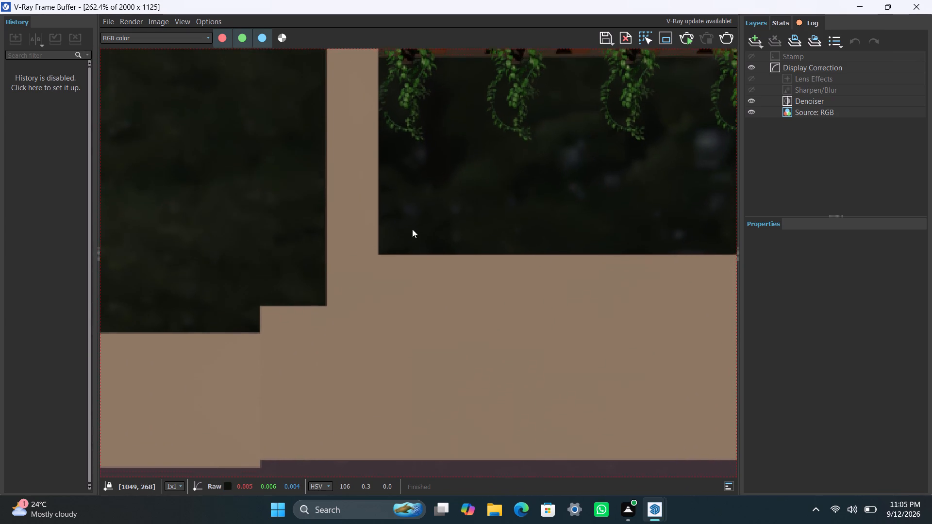
middle_drag(412, 229, 367, 270)
middle_drag(414, 210, 341, 268)
middle_drag(492, 237, 449, 276)
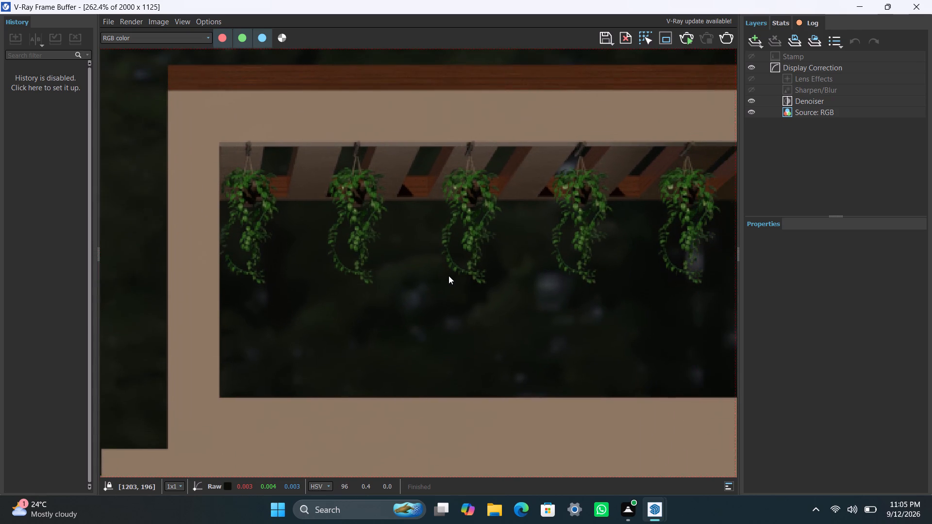
middle_drag(449, 276, 441, 279)
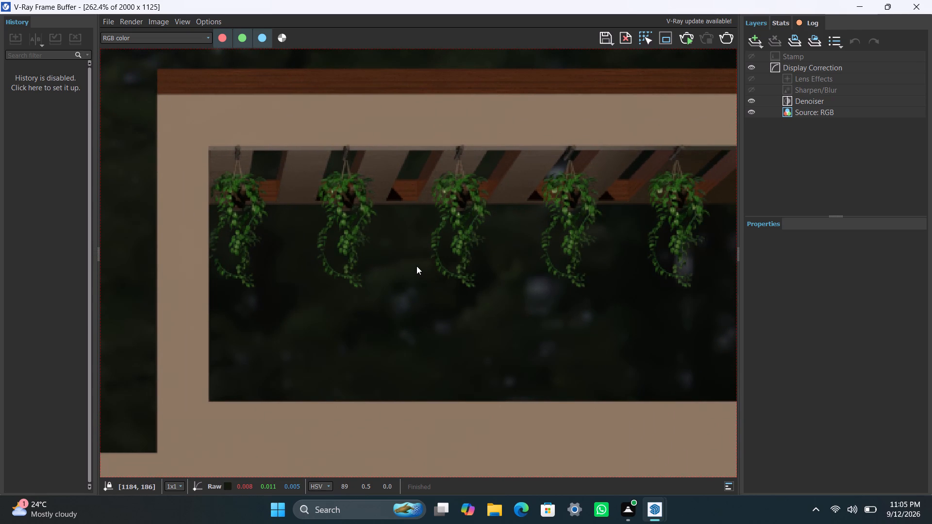
middle_drag(410, 297, 324, 338)
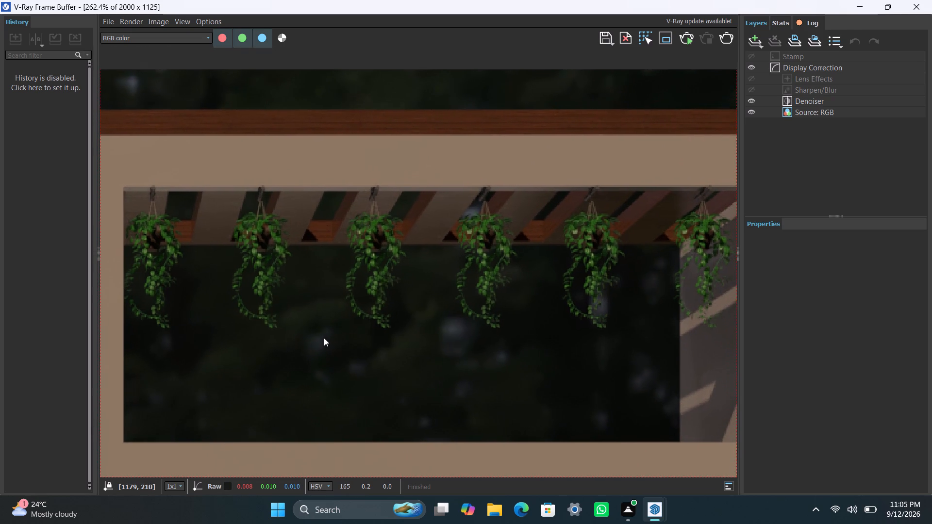
middle_drag(324, 338, 310, 339)
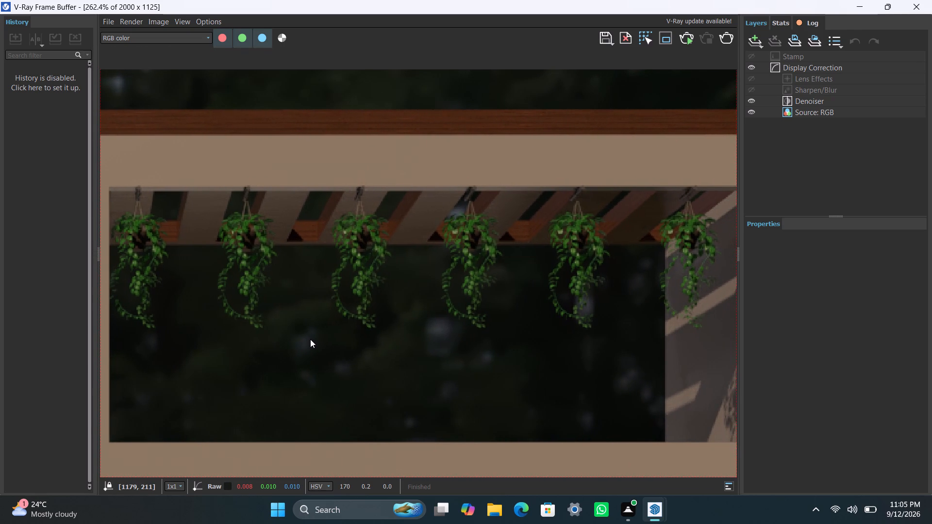
middle_drag(310, 339, 311, 331)
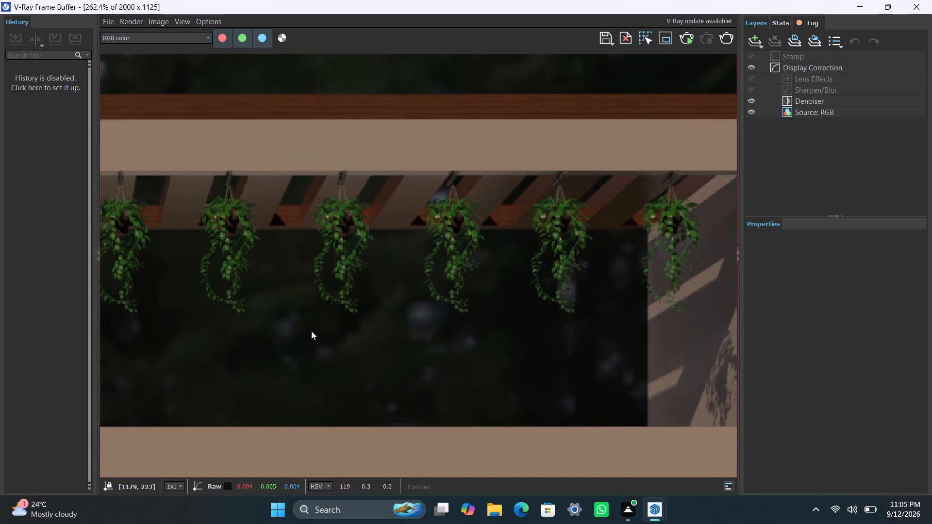
middle_drag(311, 331, 412, 291)
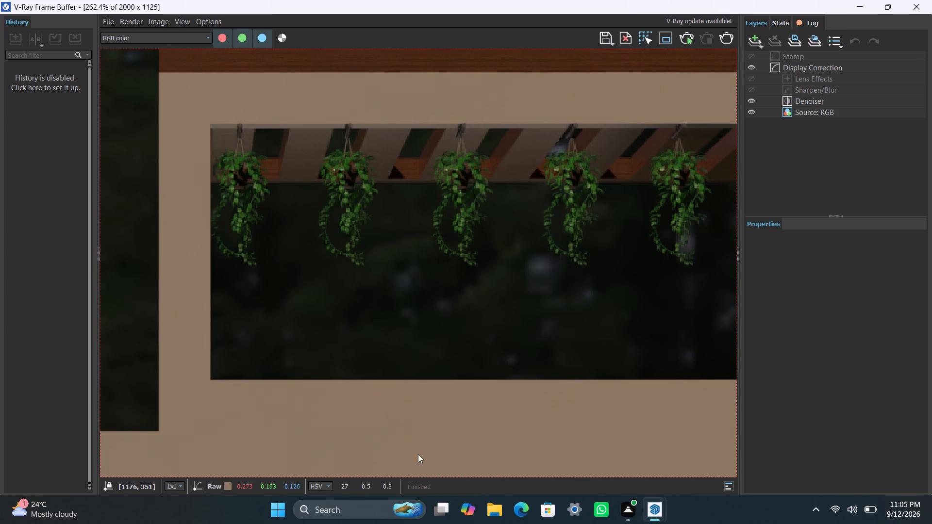
middle_drag(416, 360, 380, 330)
key(space)
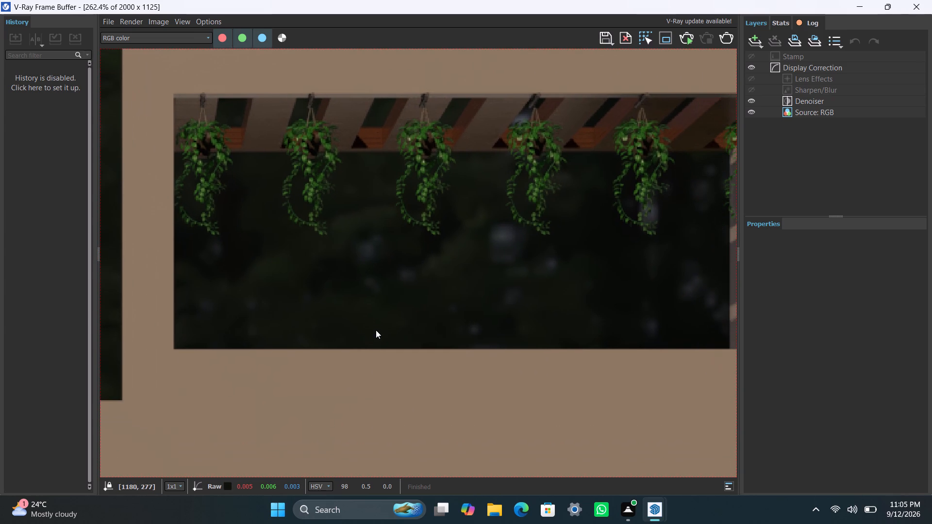
Bring the whole house front back into view at 65.6% zoom and examine the gate and facade.
scroll(373, 325, down, 1)
middle_drag(370, 327, 402, 297)
scroll(404, 311, down, 1)
middle_drag(380, 344, 387, 344)
middle_drag(312, 310, 339, 324)
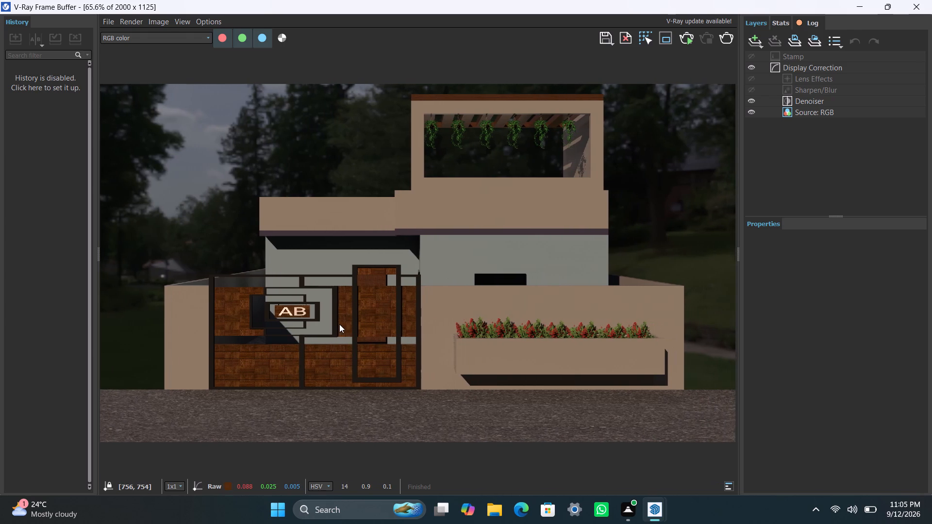
middle_drag(339, 324, 342, 334)
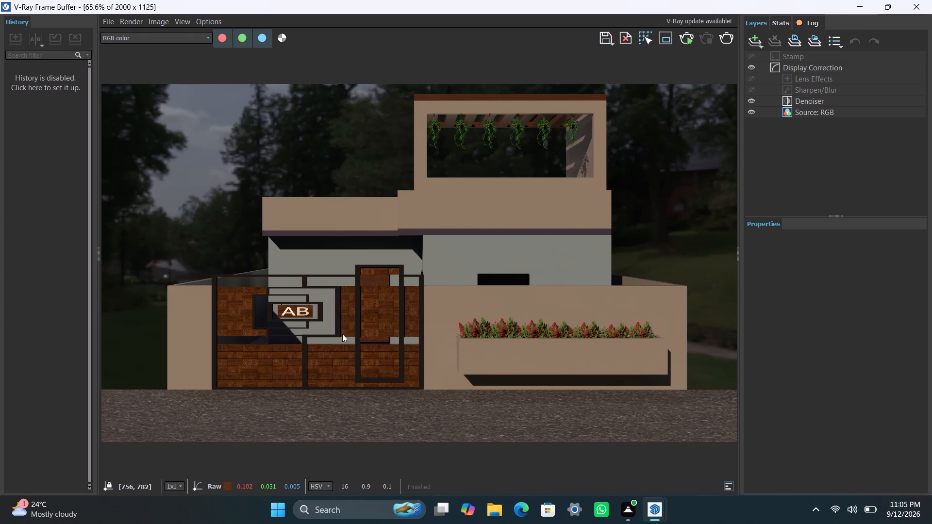
middle_drag(342, 334, 343, 335)
scroll(346, 324, up, 1)
scroll(362, 320, down, 2)
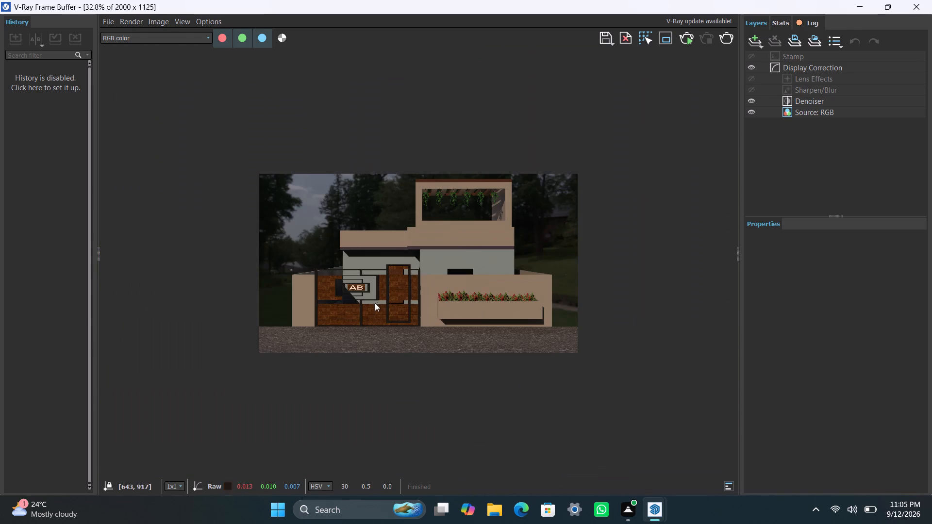
middle_drag(377, 302, 394, 320)
scroll(374, 296, up, 2)
scroll(364, 278, down, 1)
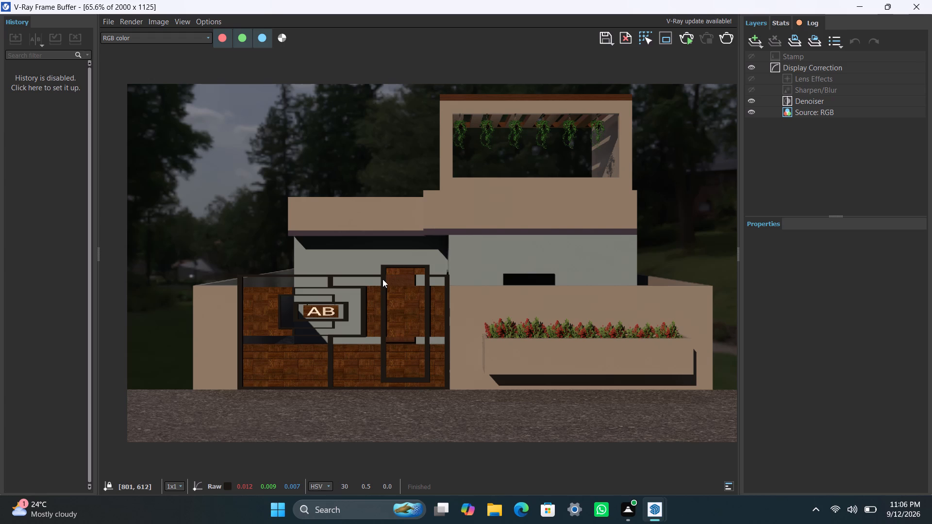
scroll(361, 342, up, 1)
scroll(362, 322, down, 1)
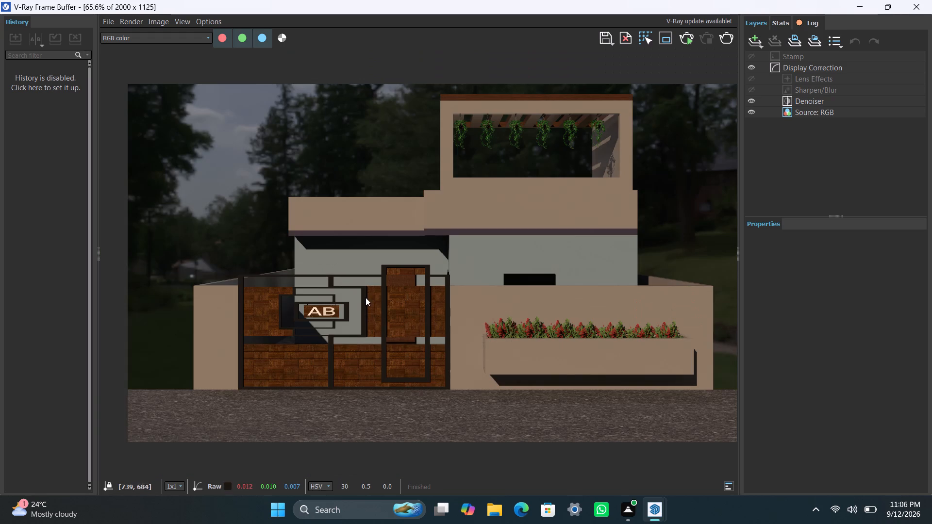
middle_click(434, 234)
scroll(435, 233, up, 1)
scroll(435, 233, down, 1)
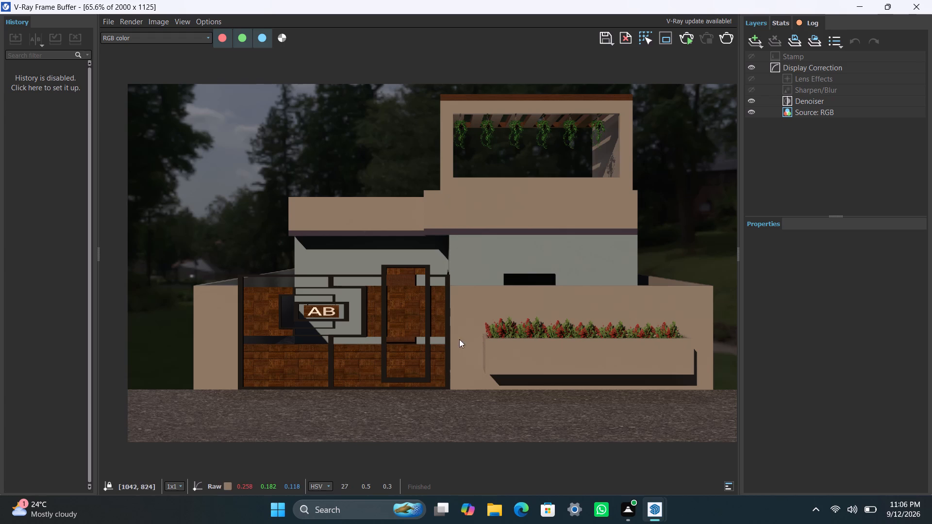
key(space)
key(space)
Examine the rendered gate, front wall opening and planter flowers at up to 131.2% zoom, ending on the house front at 65.6%.
scroll(520, 260, up, 1)
scroll(517, 267, down, 1)
middle_drag(494, 275, 474, 291)
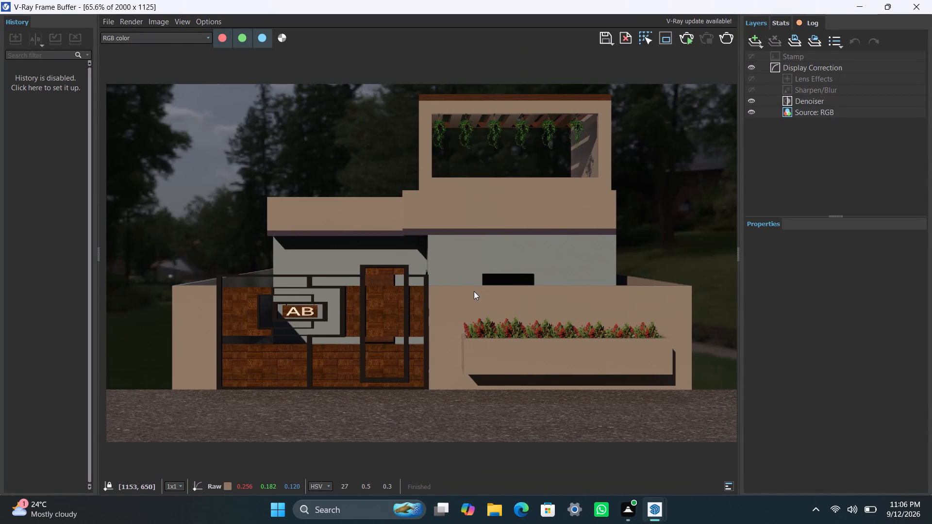
middle_drag(474, 291, 470, 302)
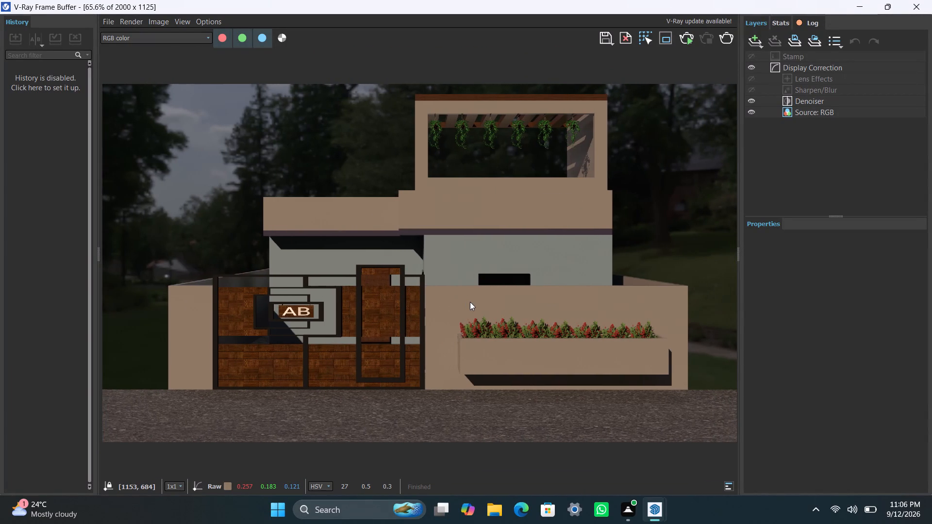
middle_drag(470, 302, 464, 307)
scroll(434, 270, up, 1)
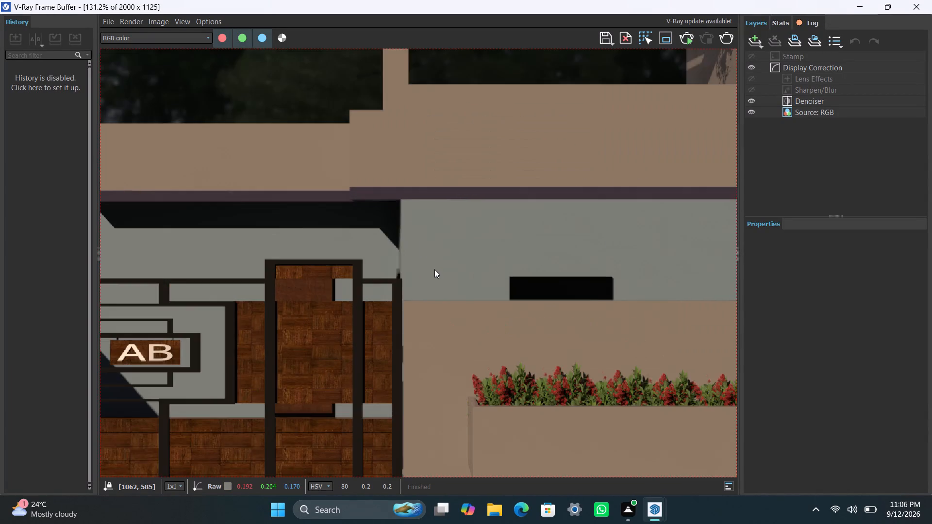
scroll(434, 269, down, 1)
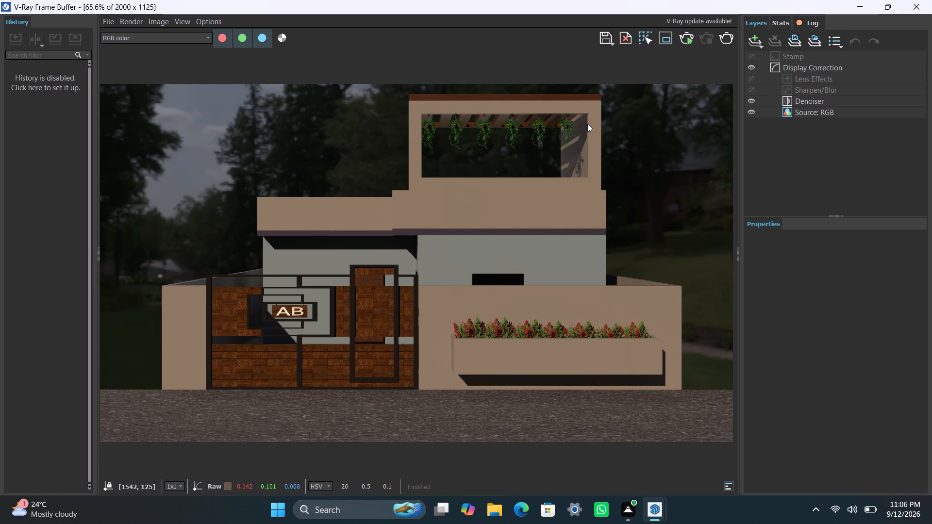
scroll(607, 134, down, 1)
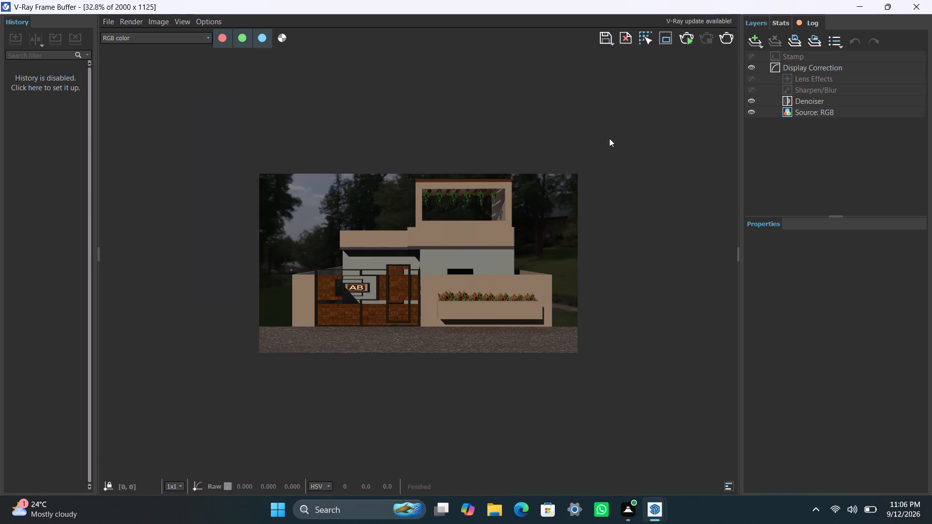
scroll(605, 149, up, 1)
scroll(602, 156, down, 1)
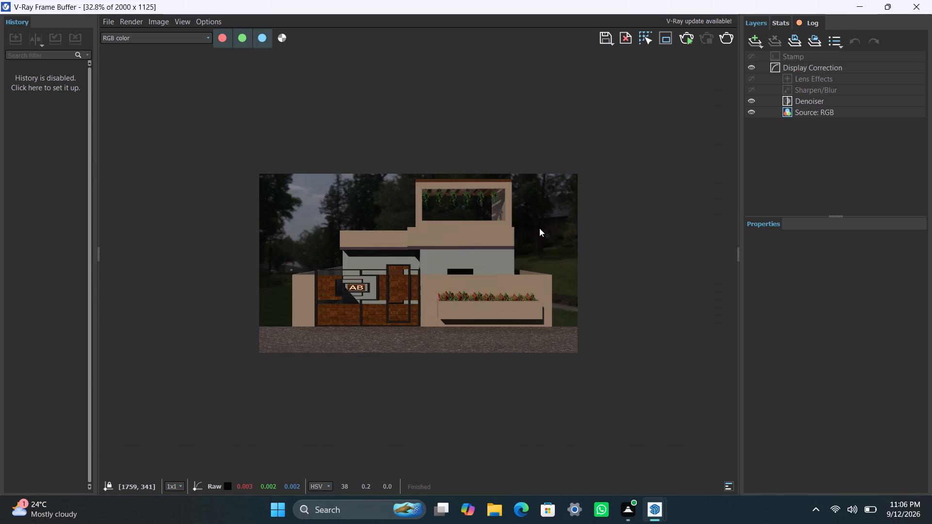
scroll(486, 250, down, 1)
scroll(486, 250, up, 1)
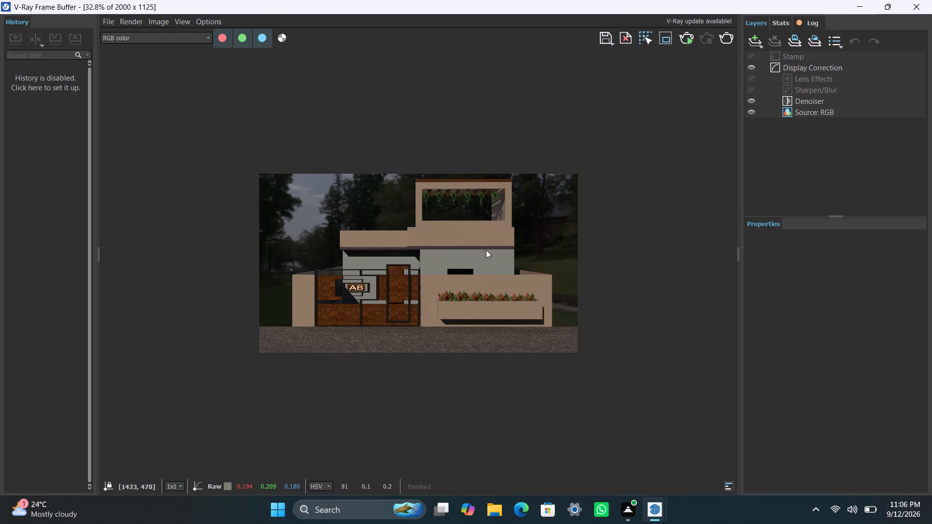
scroll(486, 250, up, 1)
Switch off the green colour channel of the displayed render.
key(space)
text(gggg)
key(g)
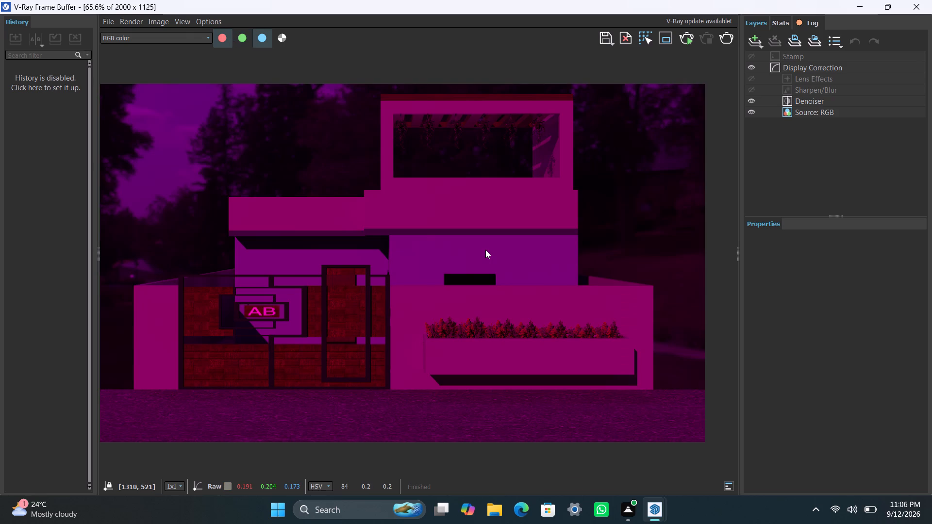
Switch the green colour channel of the displayed render back on.
text(gg)
key(g)
key(g)
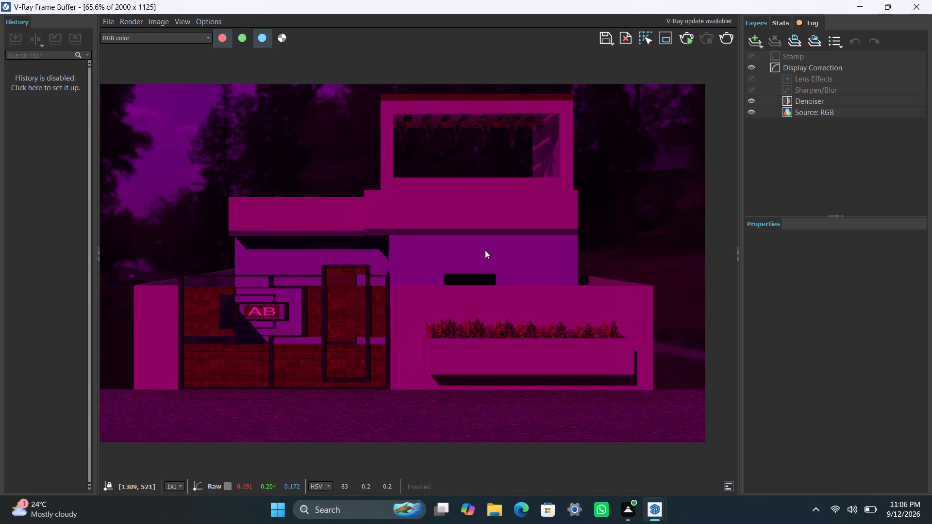
key(g)
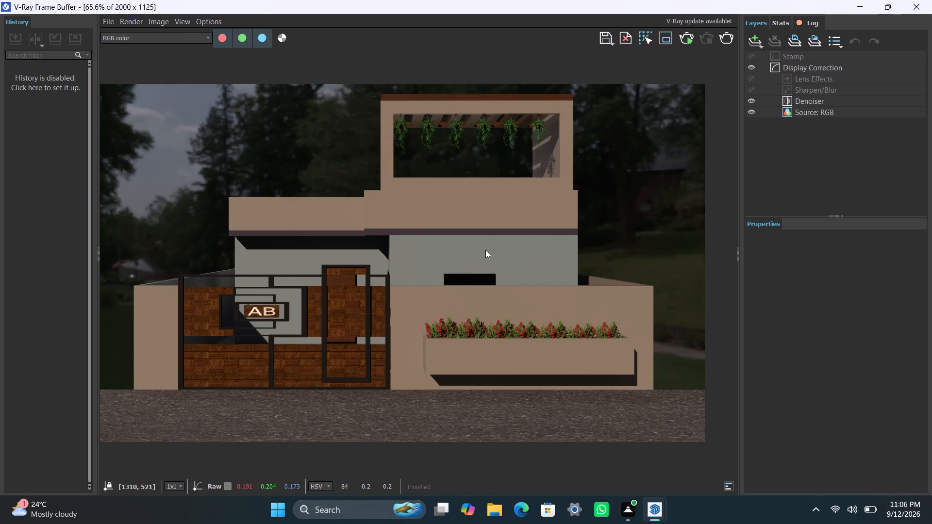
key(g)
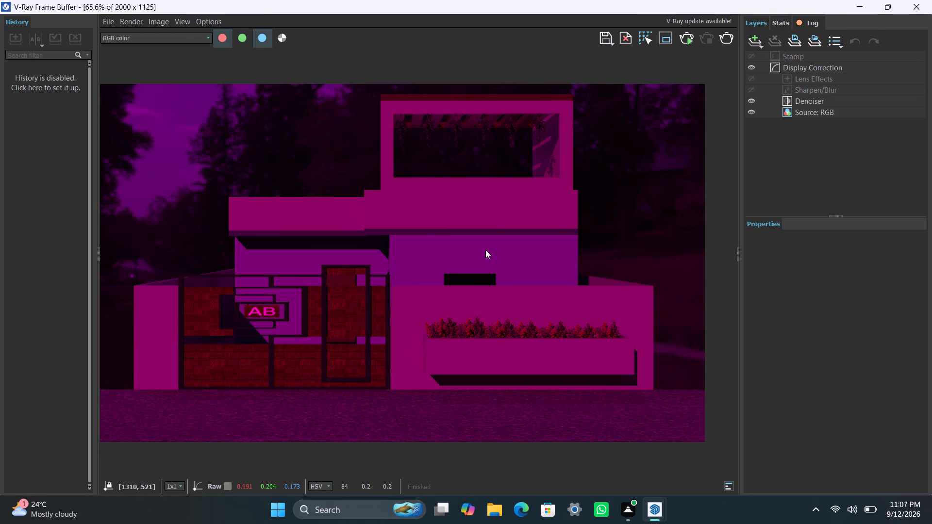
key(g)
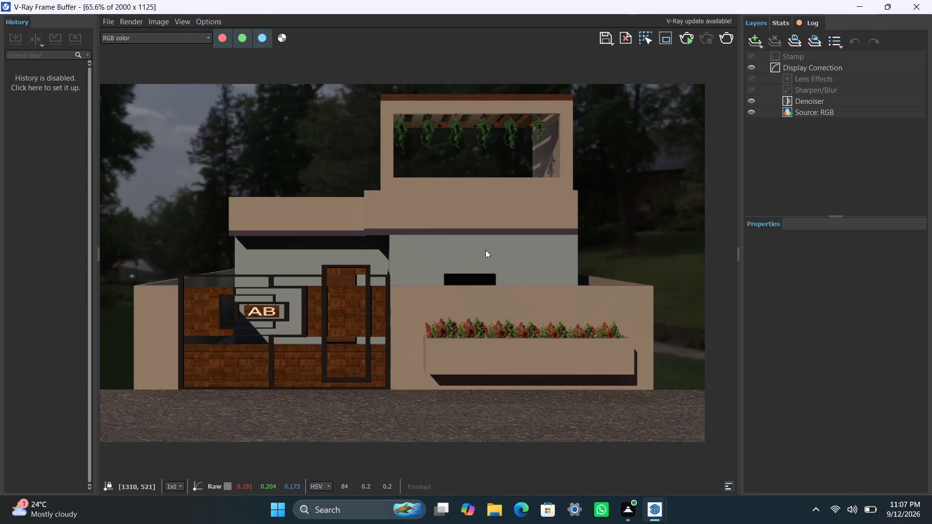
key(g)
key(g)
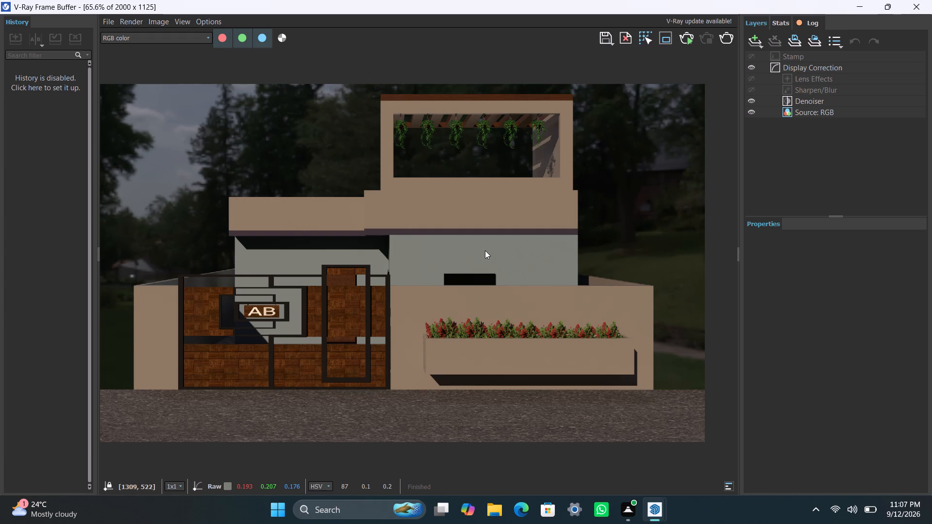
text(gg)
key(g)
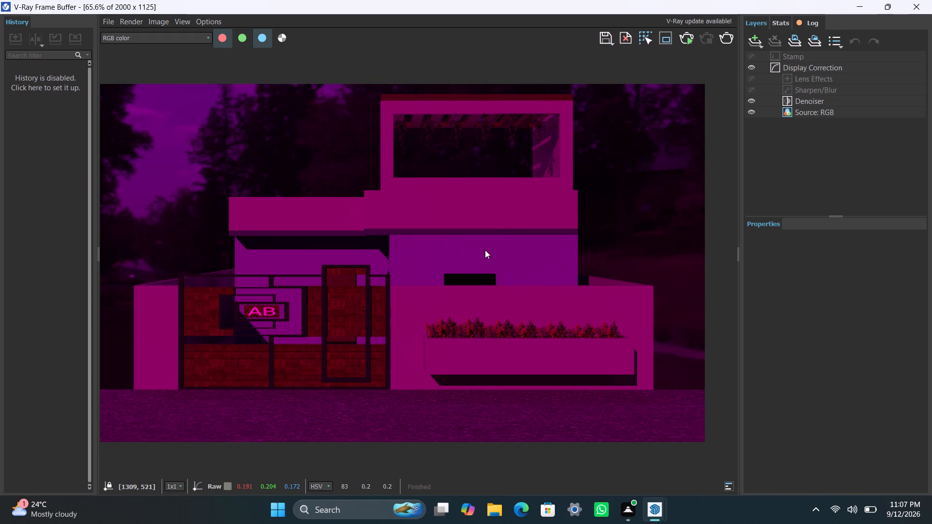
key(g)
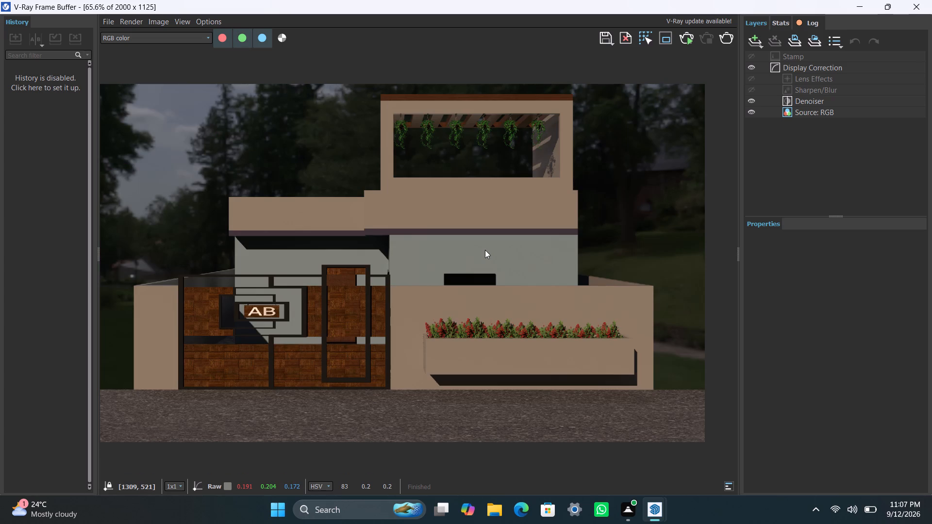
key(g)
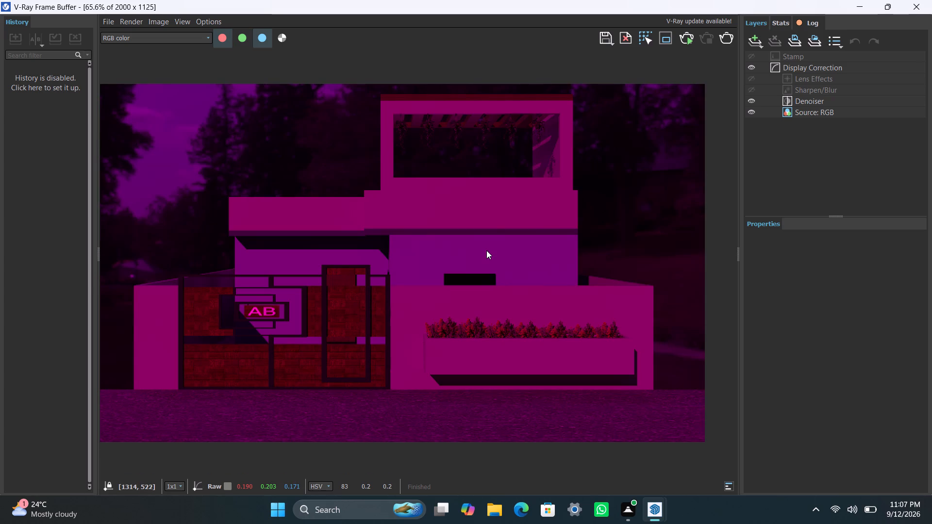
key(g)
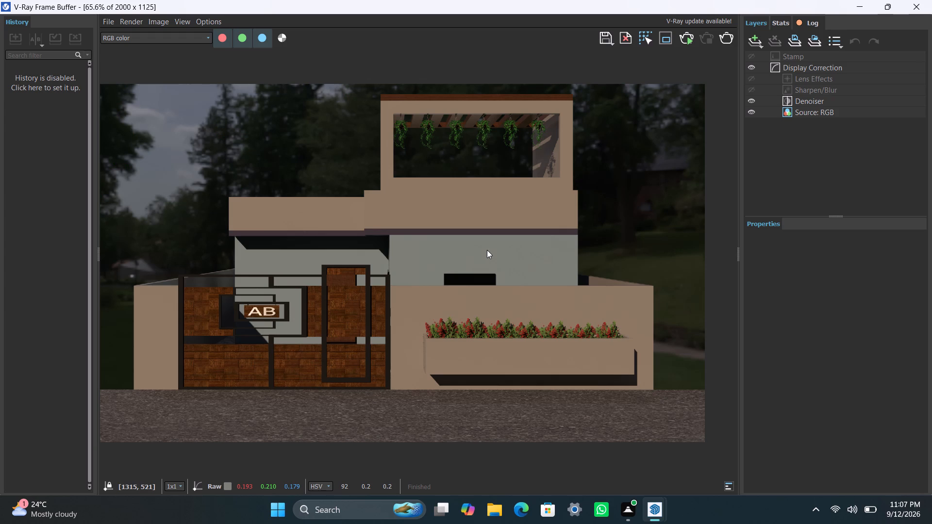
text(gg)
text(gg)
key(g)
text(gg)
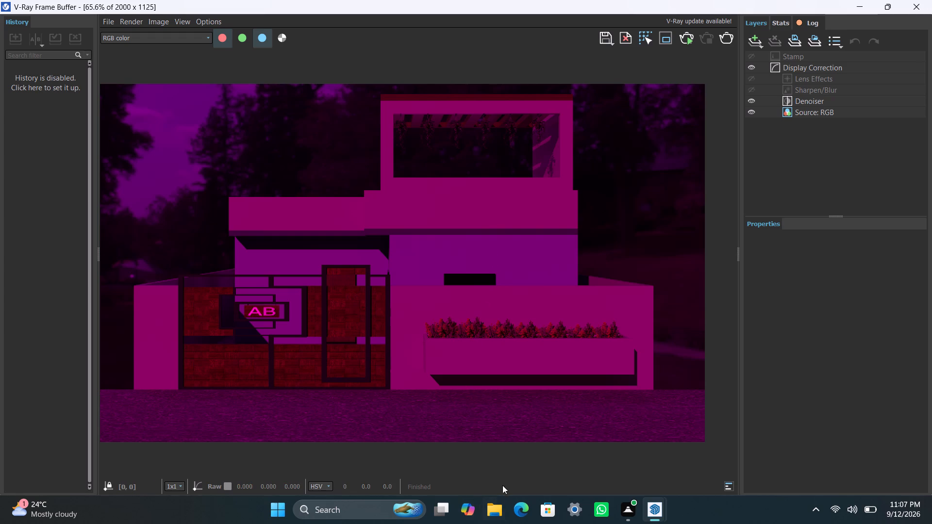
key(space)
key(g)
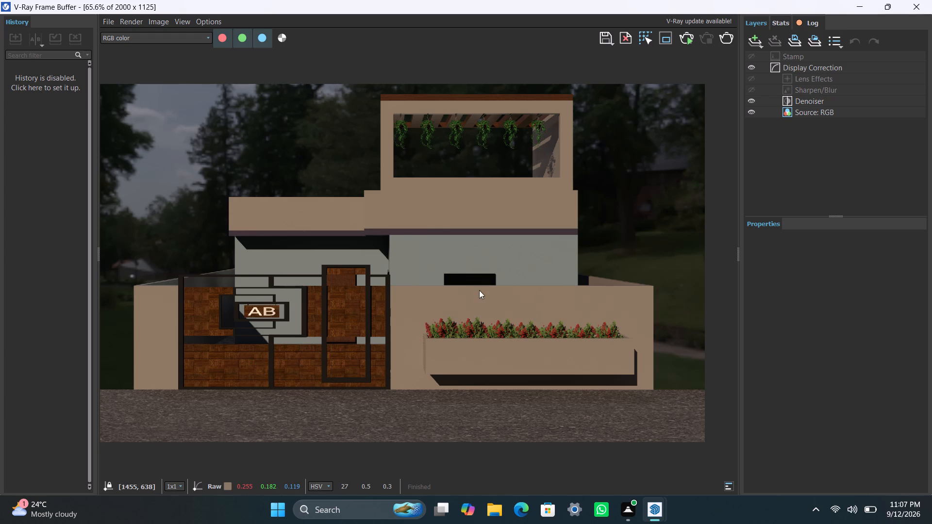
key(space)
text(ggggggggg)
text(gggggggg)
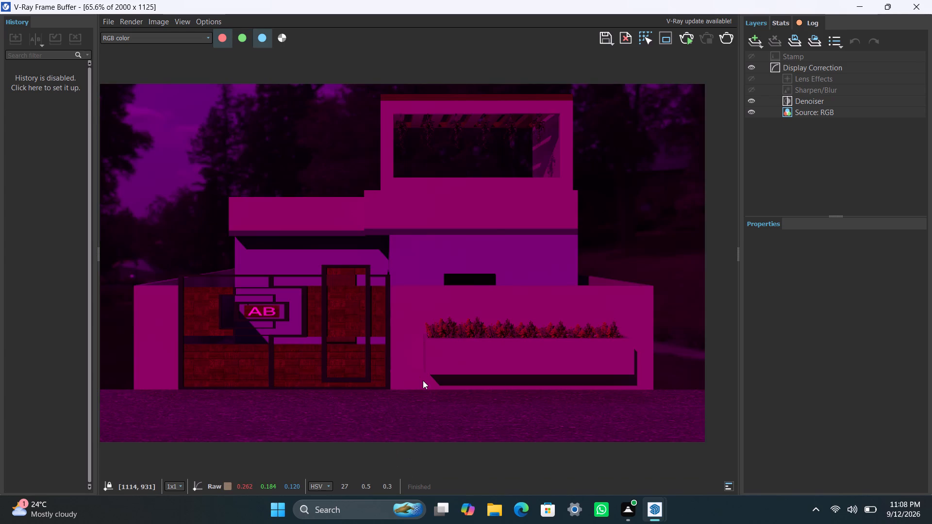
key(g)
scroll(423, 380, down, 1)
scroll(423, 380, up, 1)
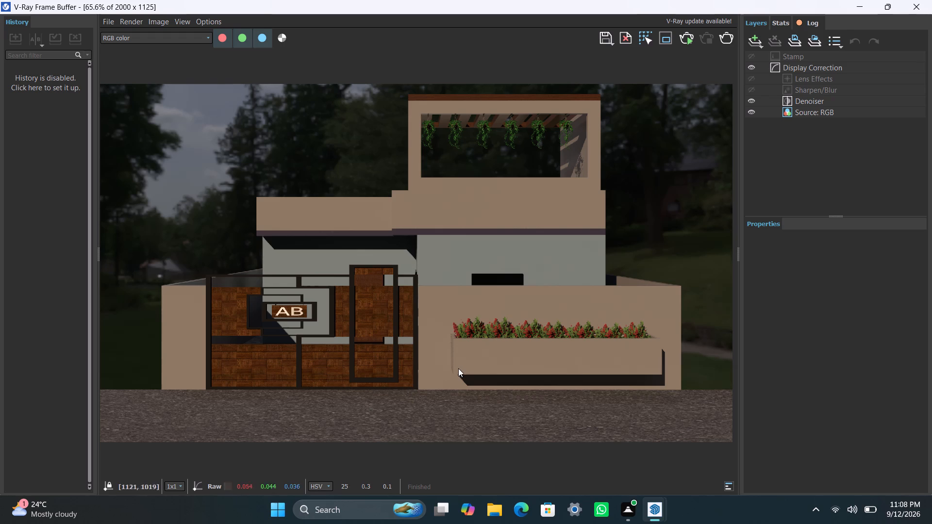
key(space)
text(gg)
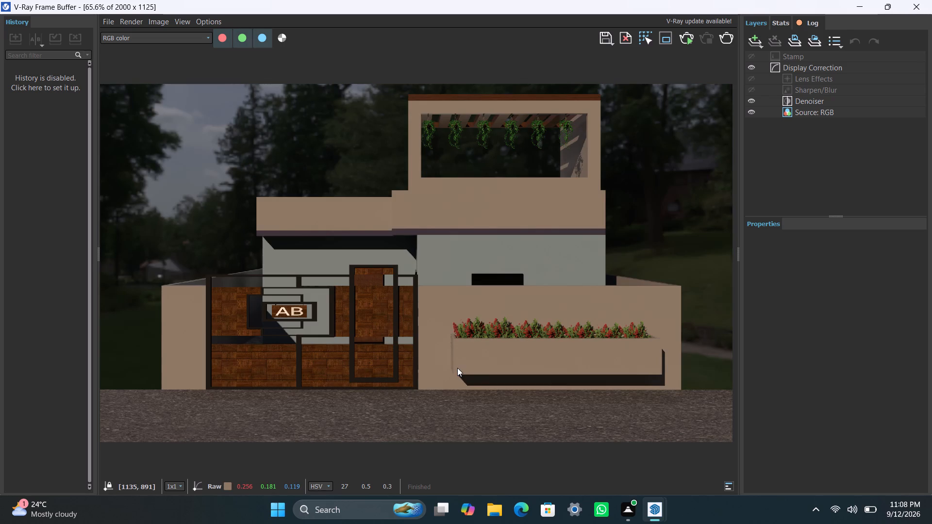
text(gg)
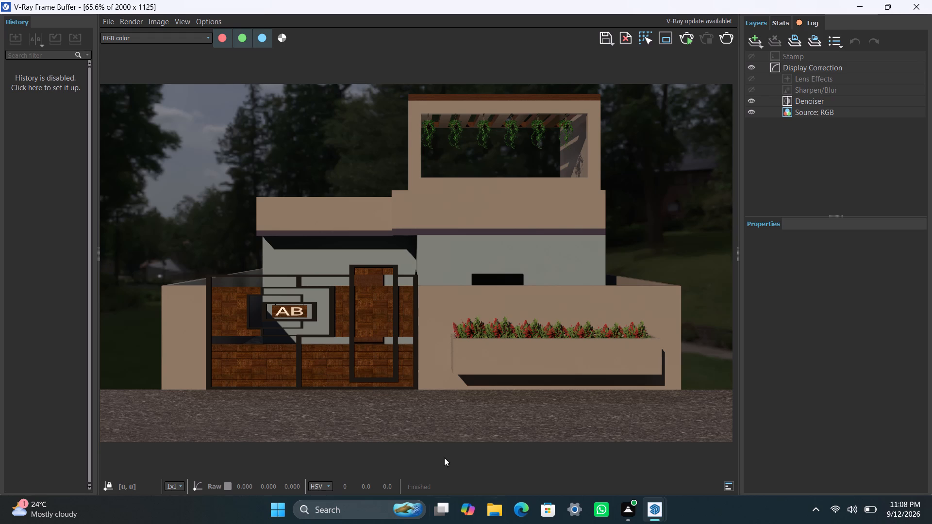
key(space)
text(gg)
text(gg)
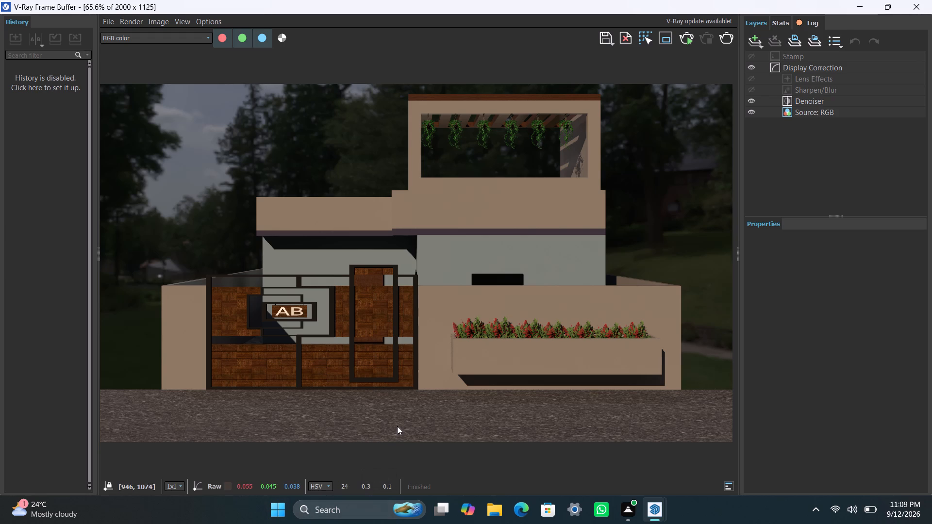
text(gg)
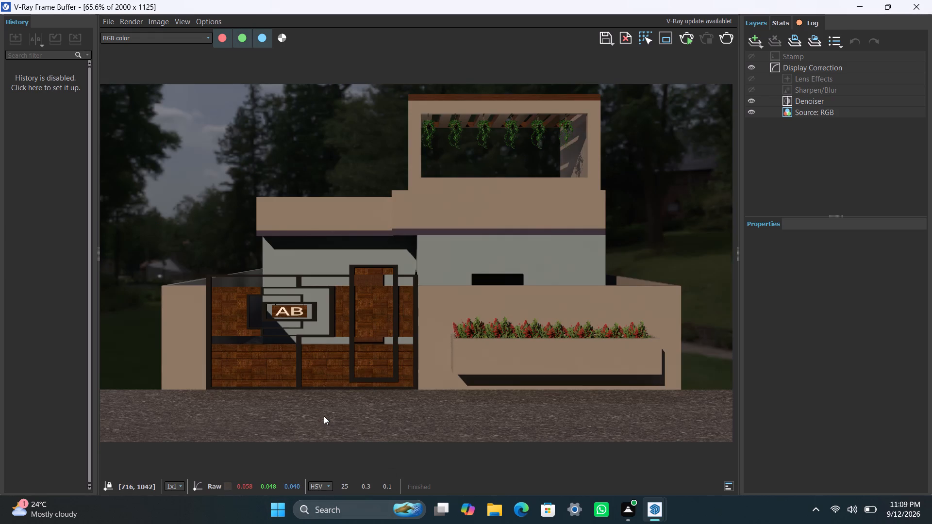
Examine the whole rendered house front, alternating between 32.8% and 65.6% zoom.
scroll(319, 467, down, 1)
scroll(338, 420, up, 1)
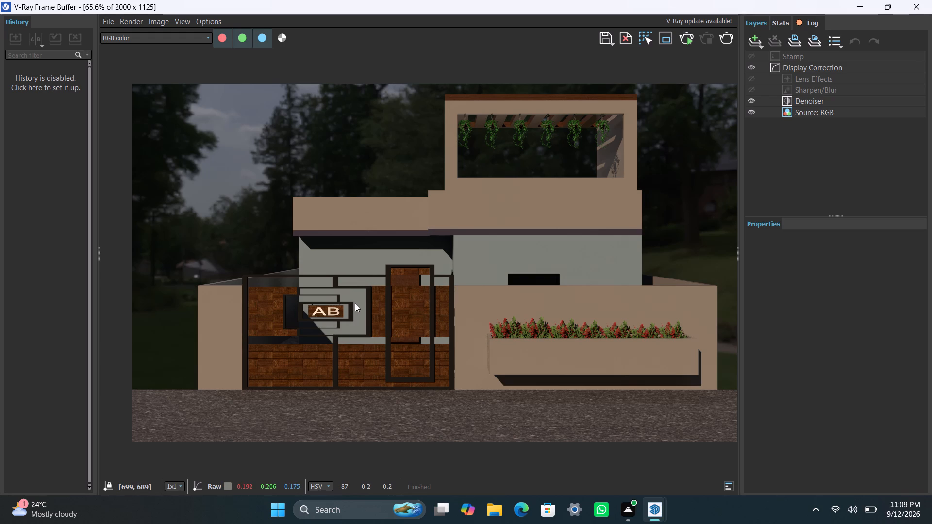
scroll(355, 305, down, 1)
scroll(355, 305, up, 1)
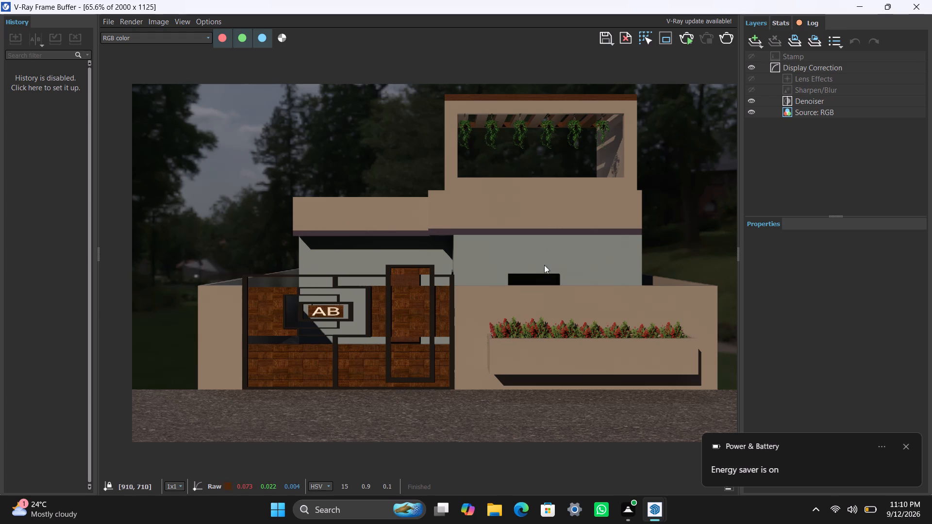
scroll(483, 267, down, 1)
scroll(480, 257, up, 1)
key(space)
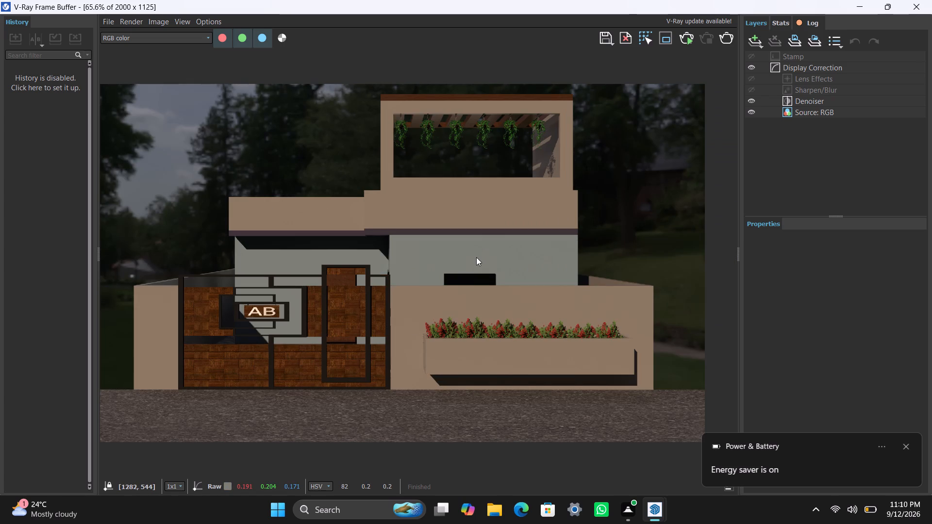
text(gg)
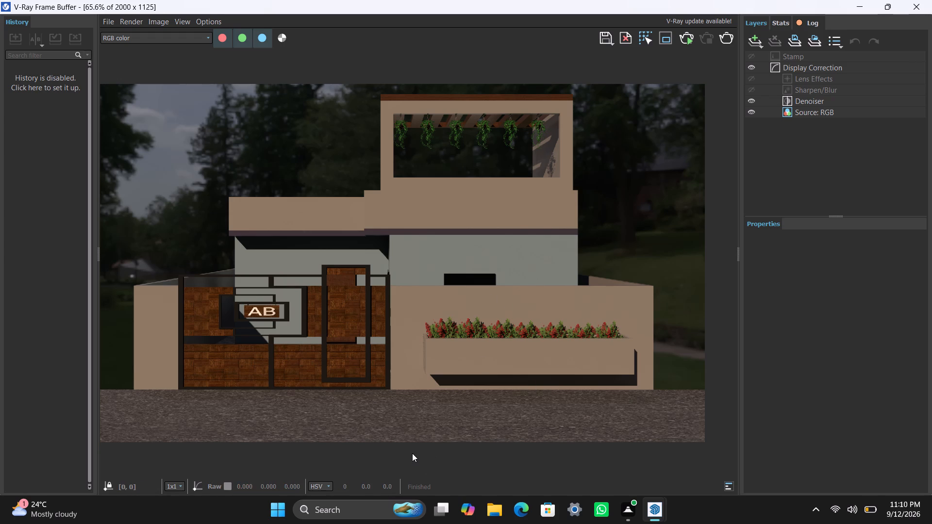
text(gg)
text(gg)
text(gg)
scroll(486, 352, down, 1)
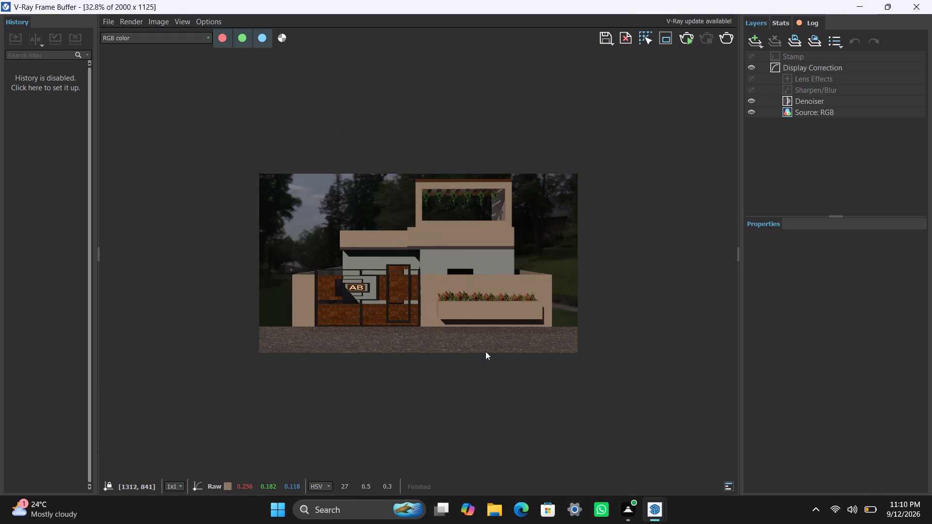
scroll(485, 349, up, 1)
scroll(484, 348, down, 1)
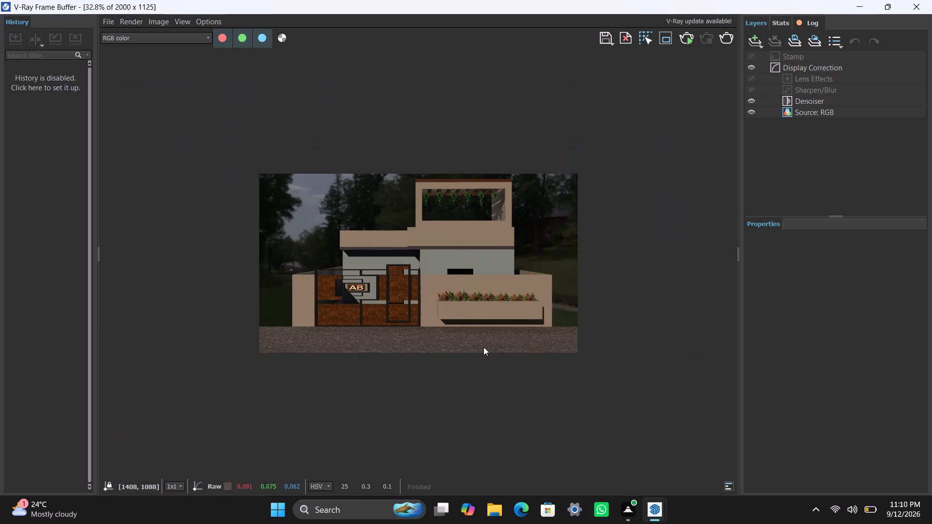
scroll(483, 347, up, 1)
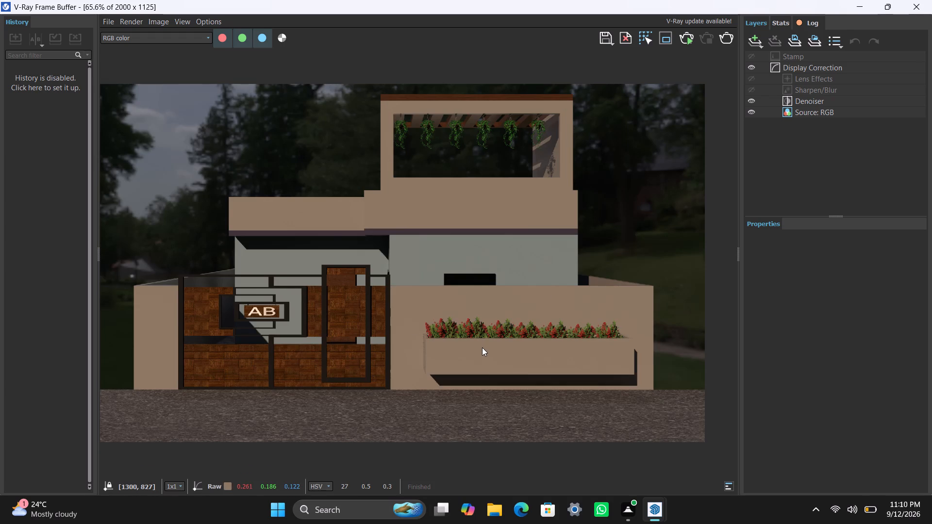
scroll(481, 347, down, 1)
scroll(481, 347, up, 1)
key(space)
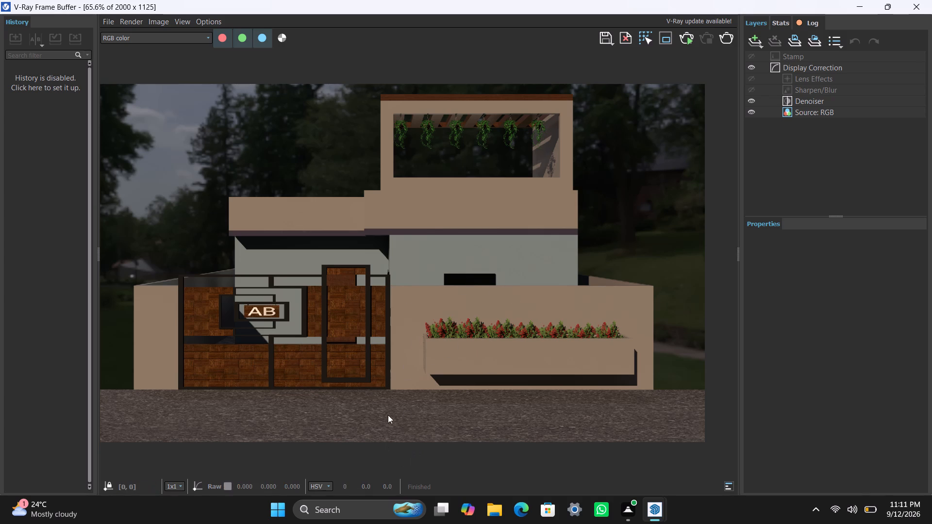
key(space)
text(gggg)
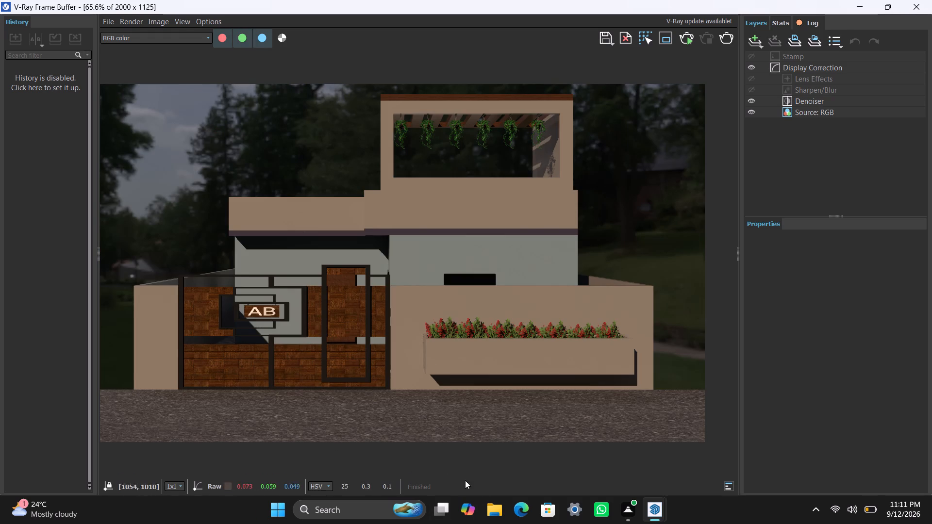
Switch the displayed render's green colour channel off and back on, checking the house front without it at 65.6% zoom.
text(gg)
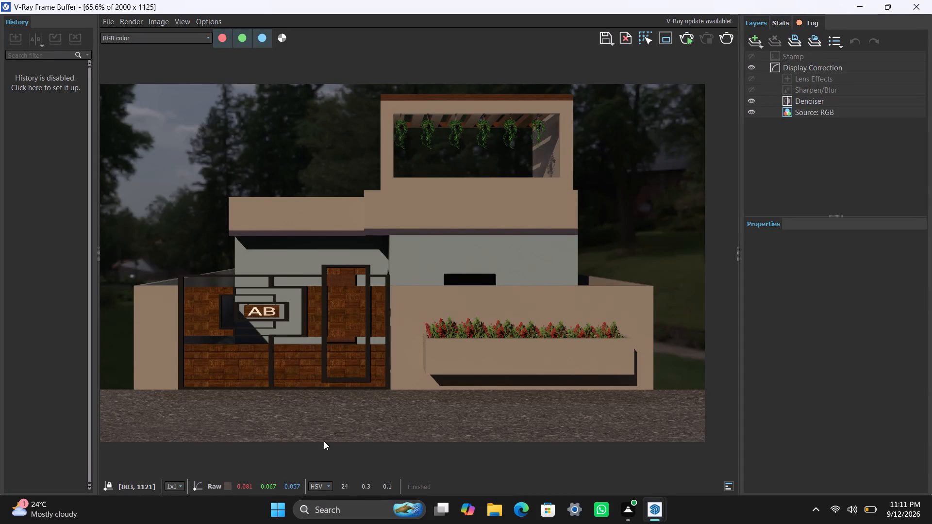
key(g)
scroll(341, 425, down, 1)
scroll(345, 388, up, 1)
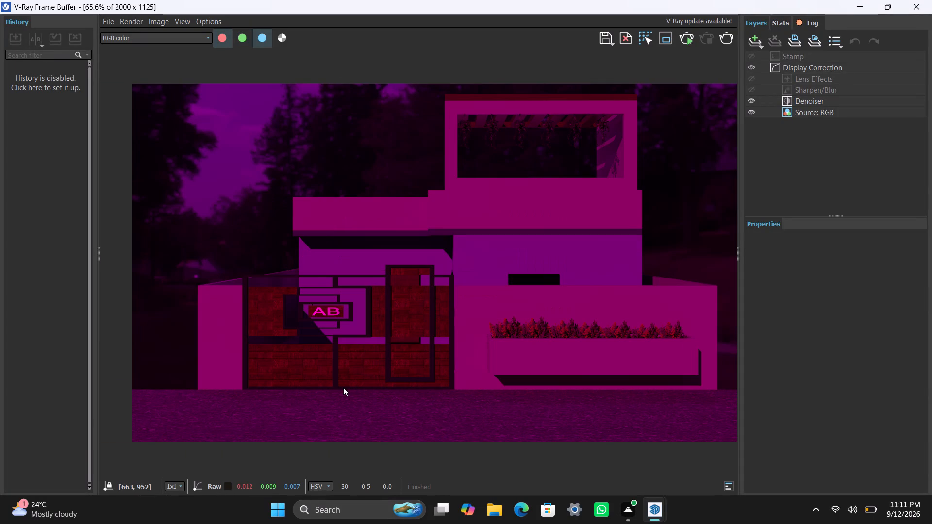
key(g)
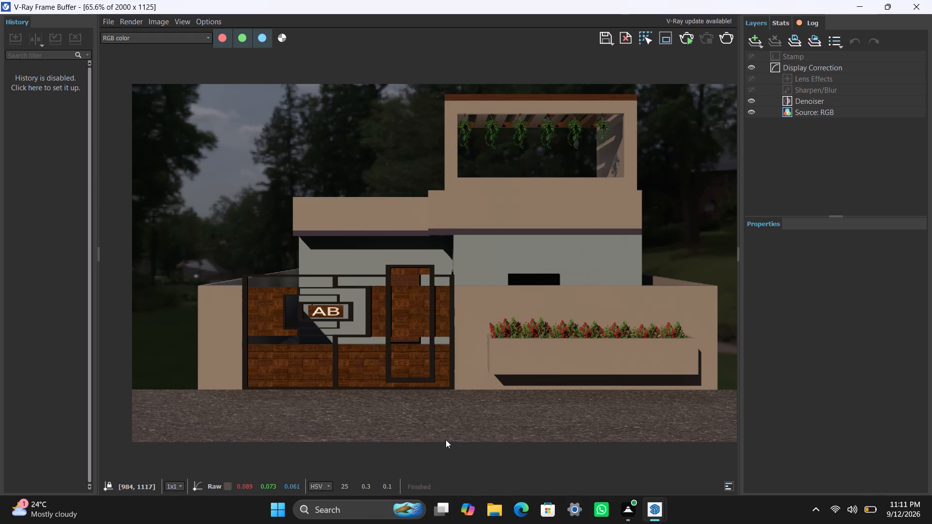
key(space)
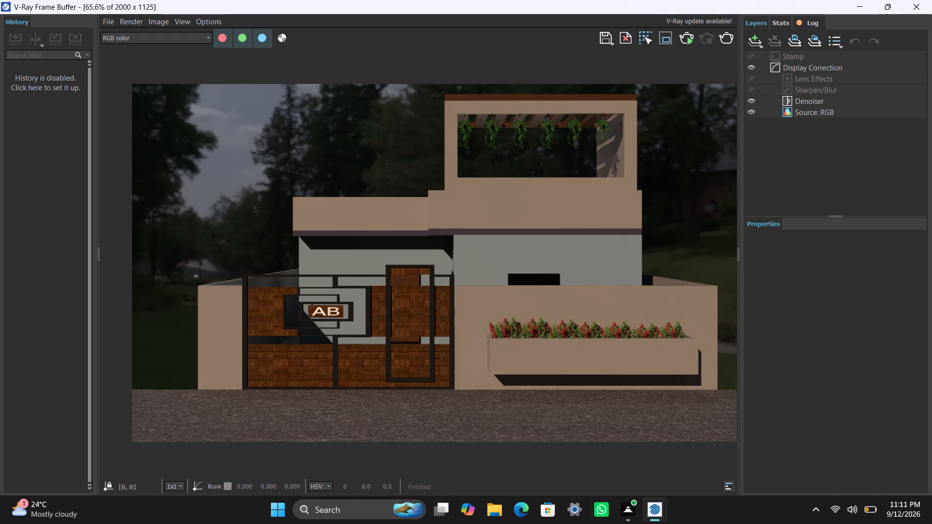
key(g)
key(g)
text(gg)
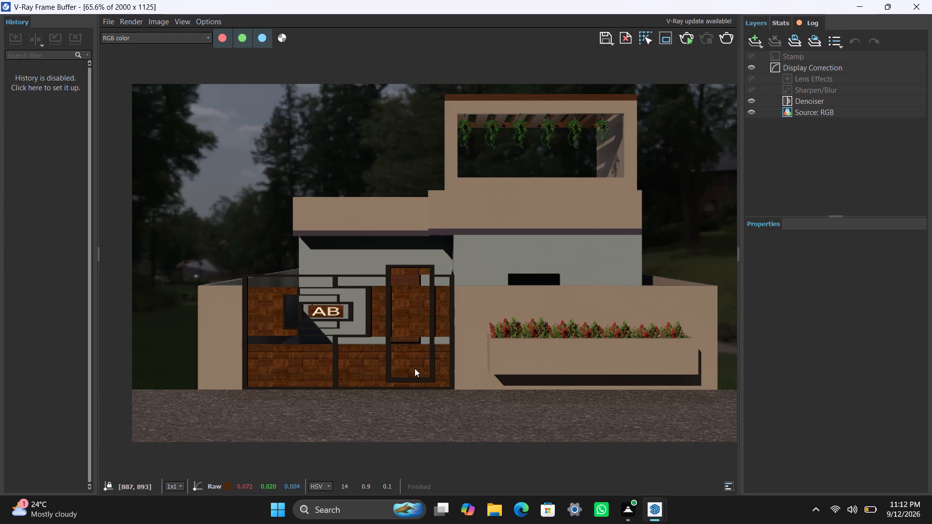
Examine the fitted render, including the gate, front wall and planter at 100% zoom, ending on the whole image at 50%.
key(f)
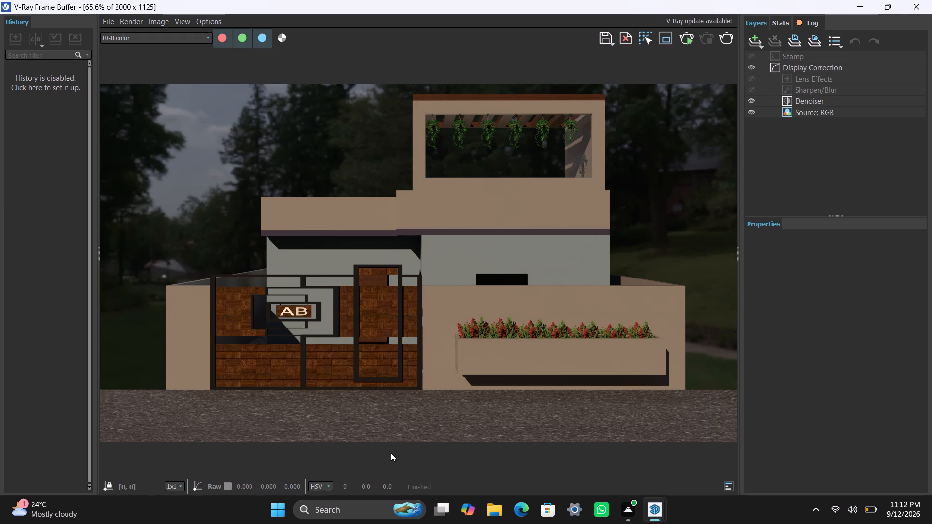
scroll(480, 343, down, 1)
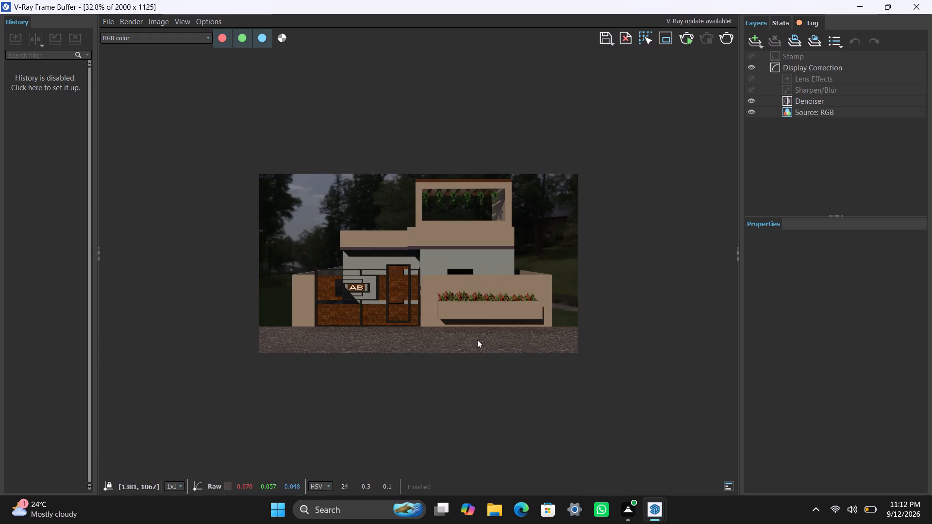
scroll(474, 335, up, 1)
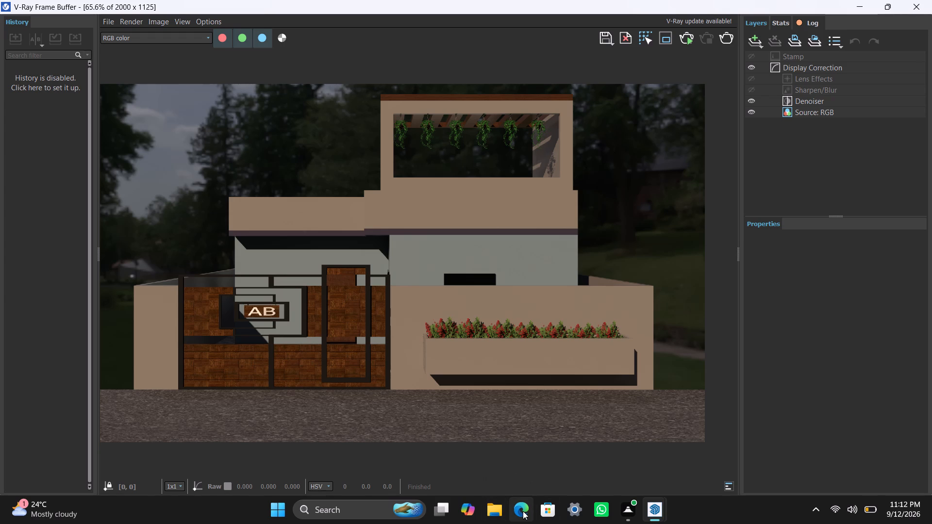
text(gg)
key(space)
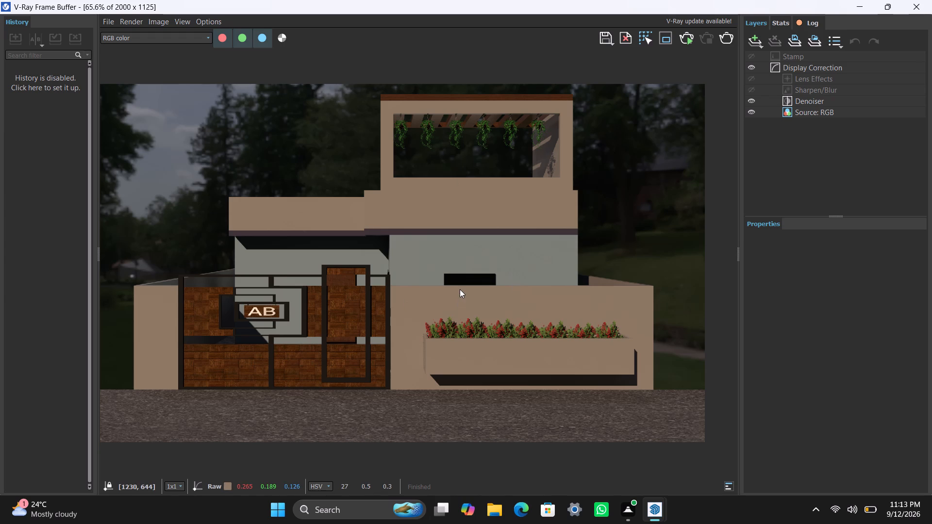
scroll(460, 289, down, 1)
scroll(452, 278, up, 1)
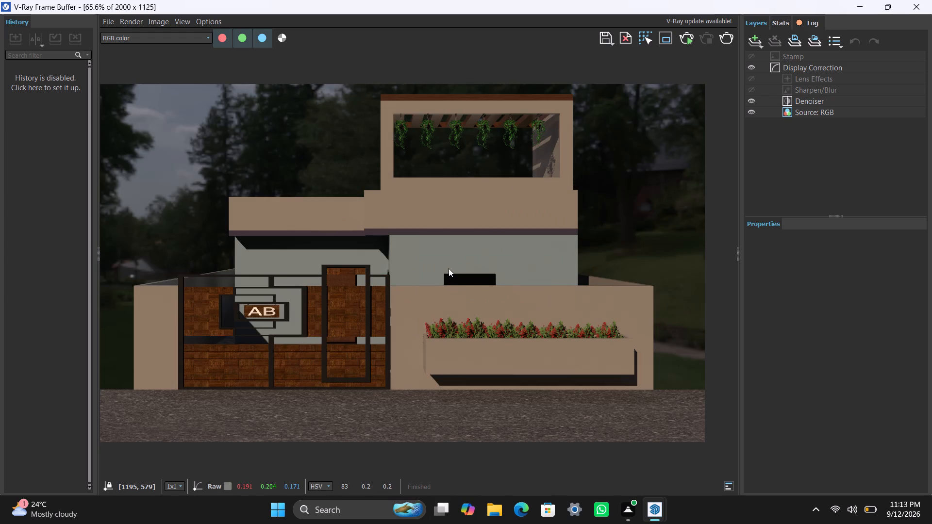
double_click(426, 257)
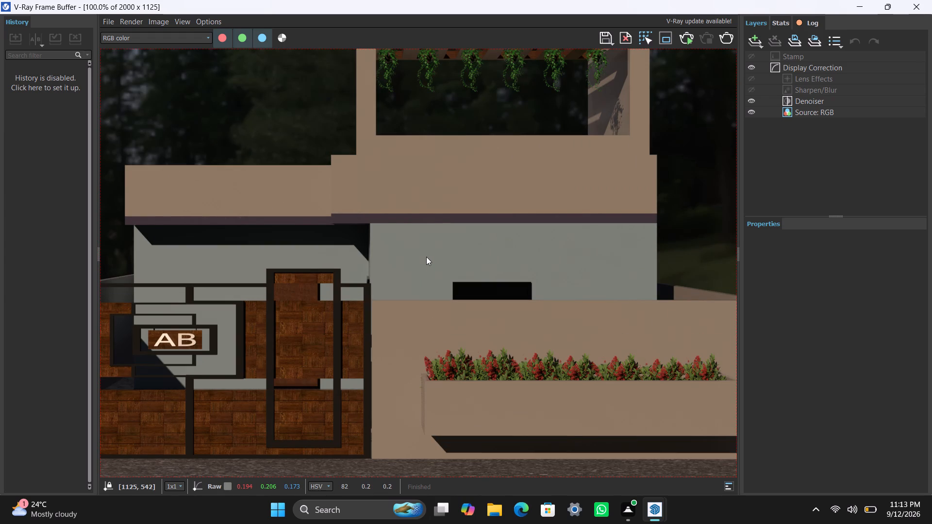
scroll(367, 326, down, 1)
scroll(406, 323, up, 1)
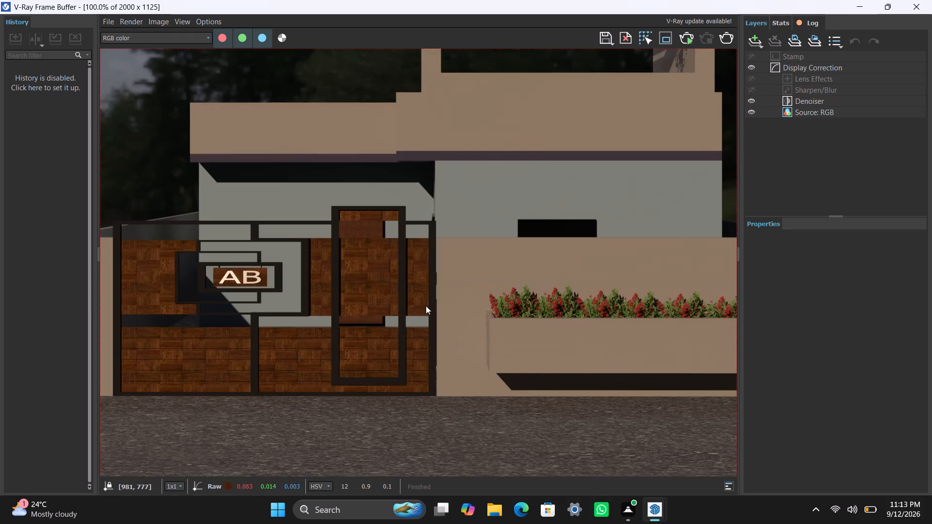
scroll(426, 306, down, 1)
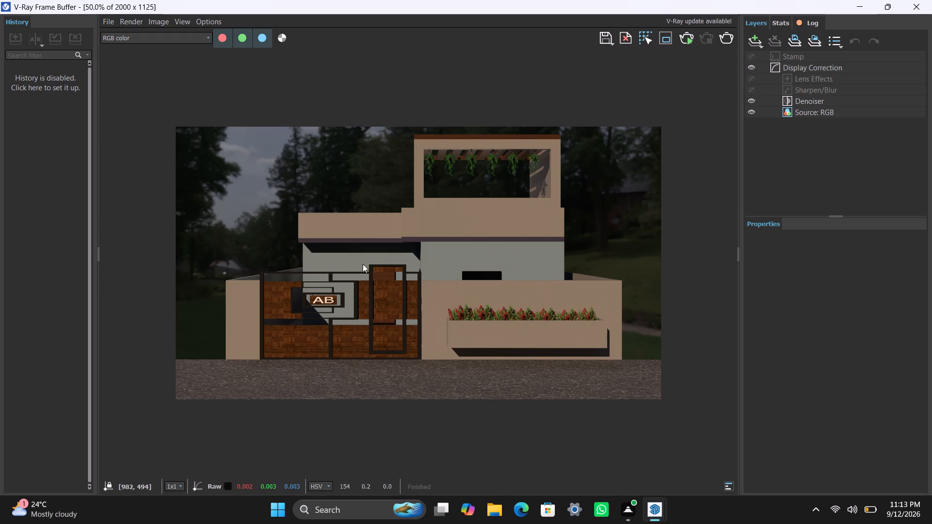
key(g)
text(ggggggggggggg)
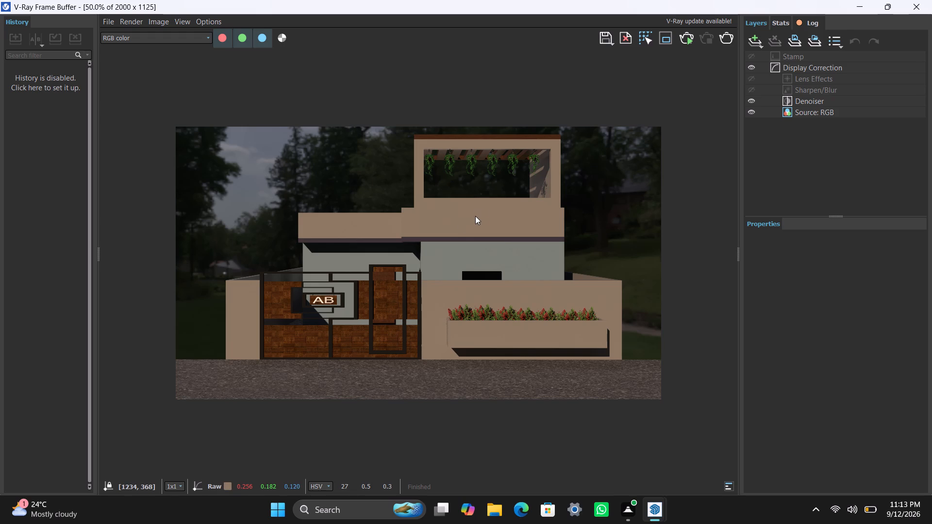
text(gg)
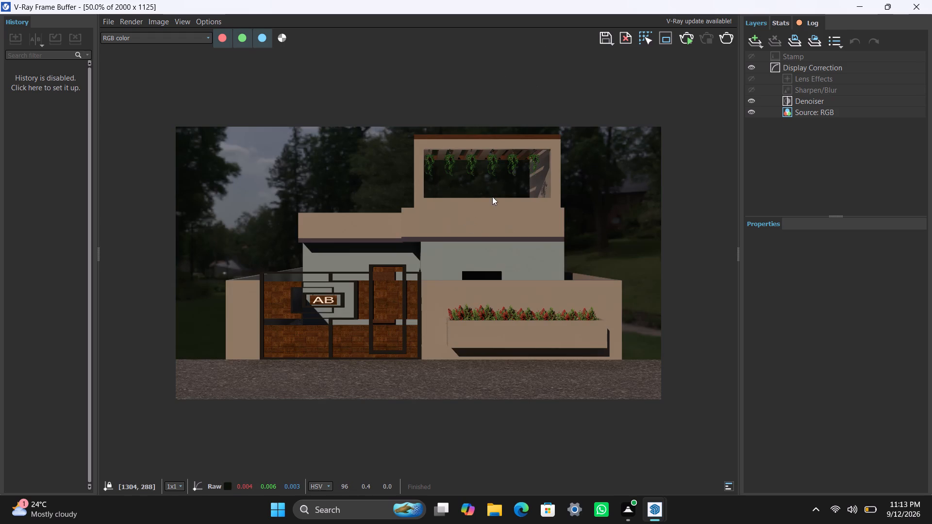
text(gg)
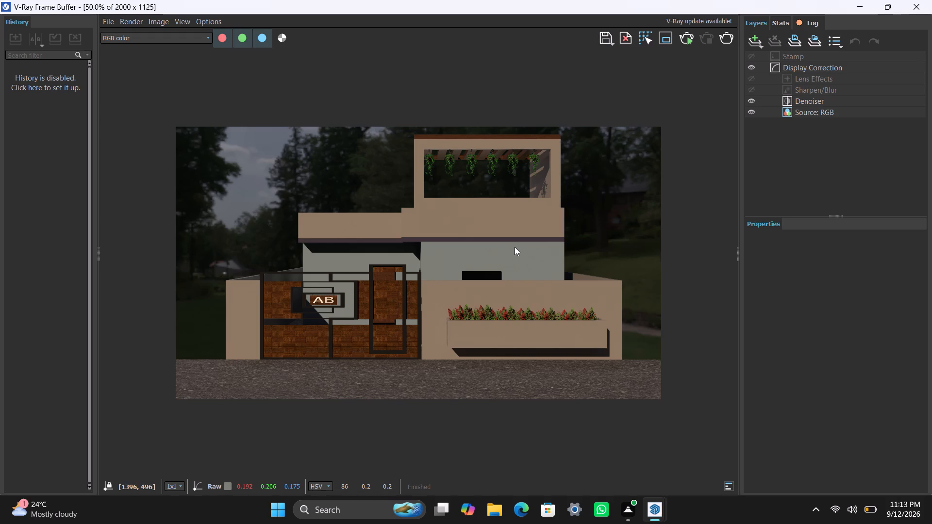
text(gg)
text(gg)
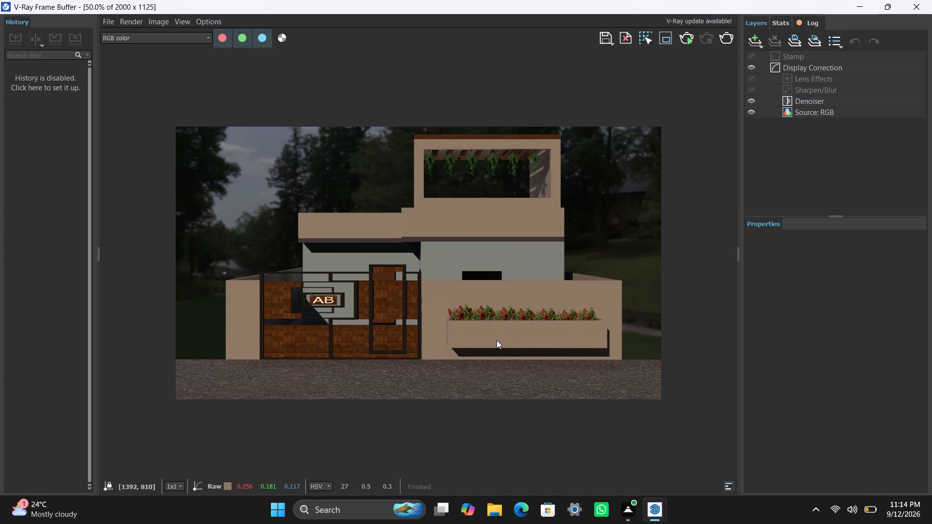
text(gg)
Examine the planter and its flowers in the render, zooming in and out around the 50% view.
scroll(496, 341, down, 1)
scroll(496, 341, up, 1)
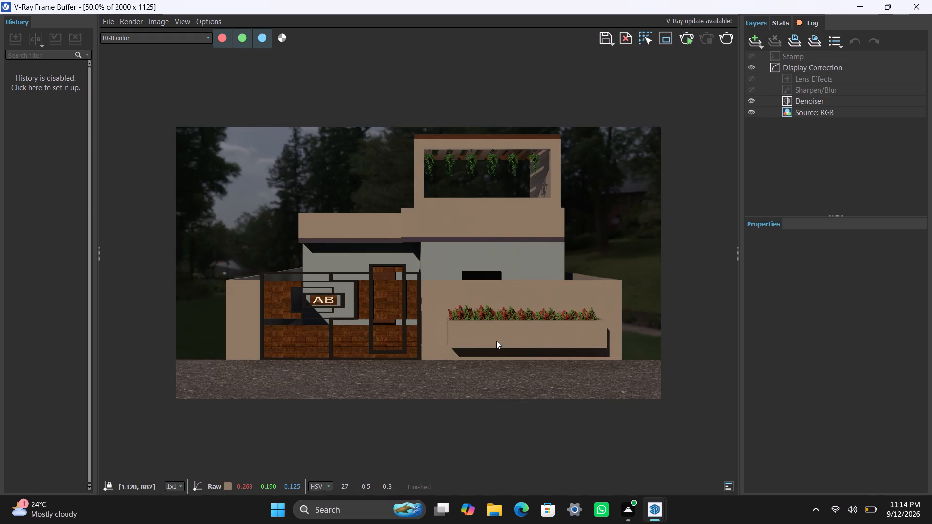
scroll(499, 328, down, 1)
scroll(499, 328, up, 1)
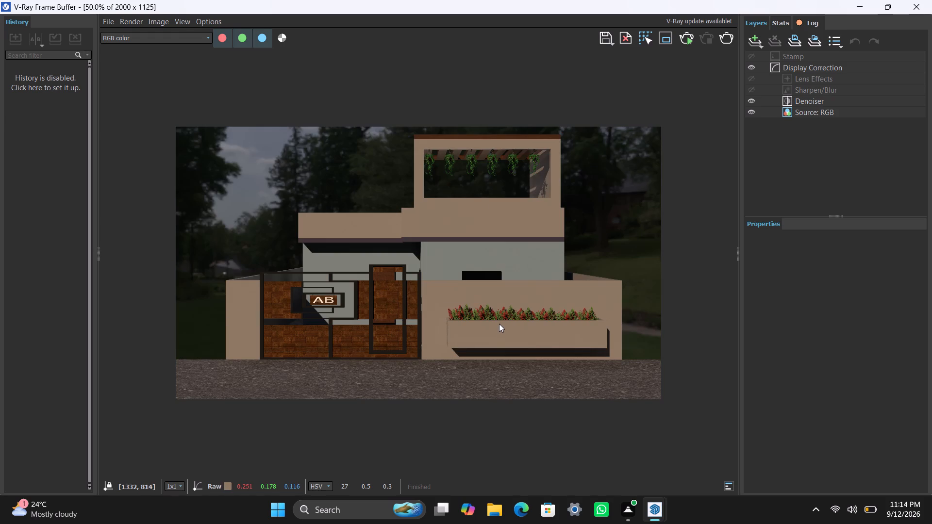
scroll(498, 322, down, 1)
scroll(493, 321, up, 2)
scroll(490, 320, down, 1)
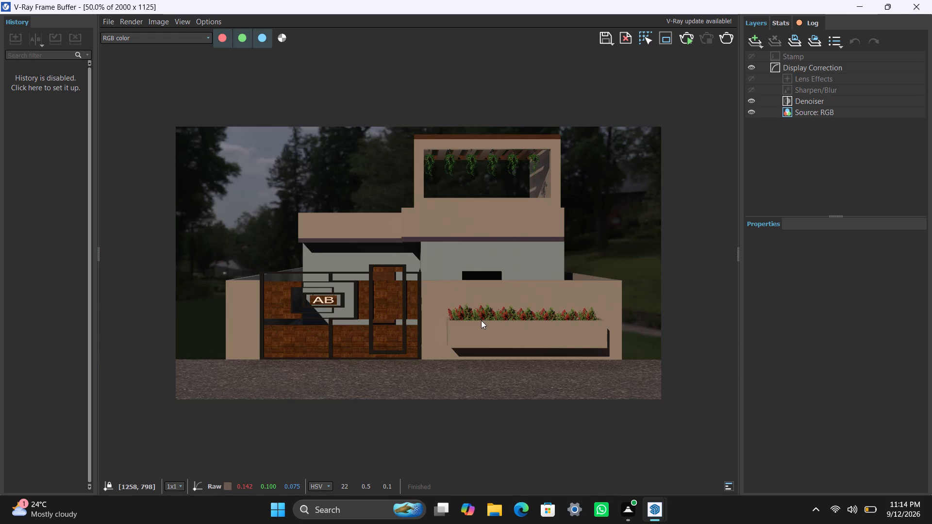
scroll(481, 320, up, 1)
scroll(481, 320, down, 1)
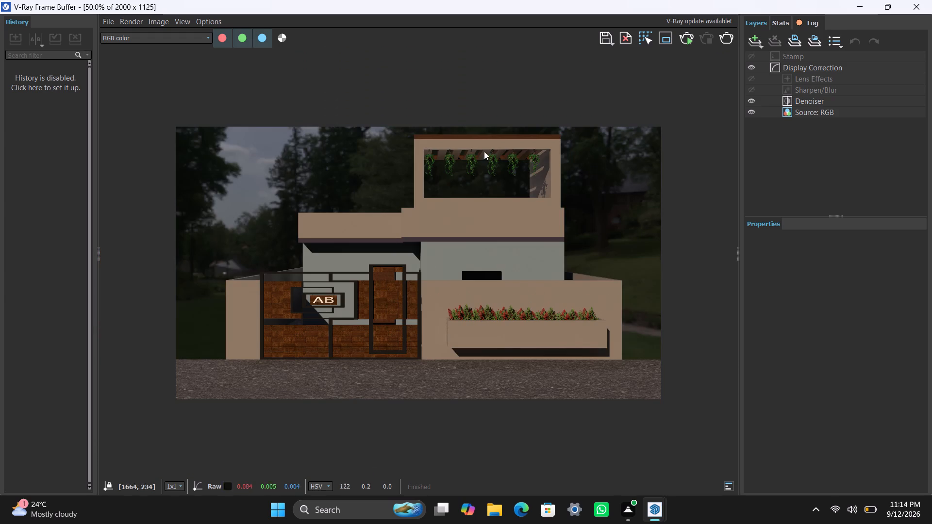
Fit the render to the window and examine the gate and house front, alternating between 32.8% and 65.6% zoom.
text(ff)
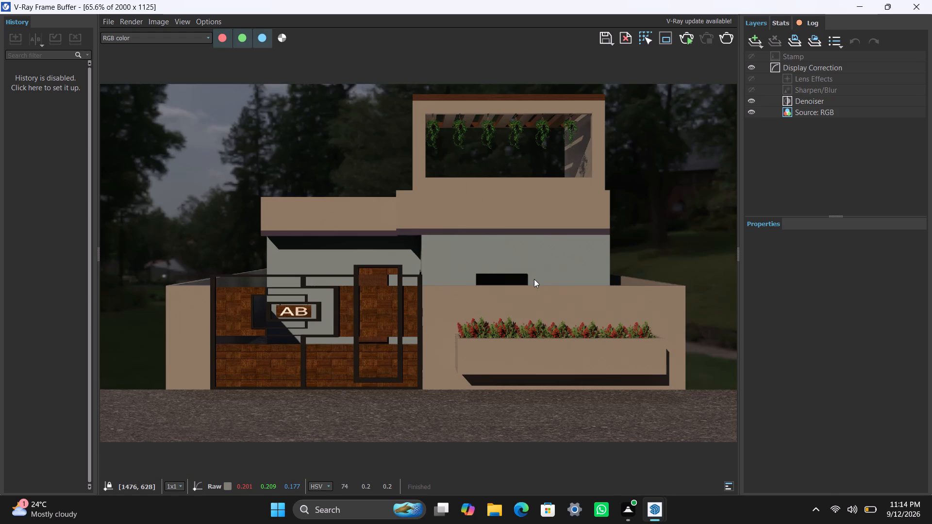
scroll(523, 305, down, 1)
scroll(523, 305, up, 1)
scroll(523, 305, down, 1)
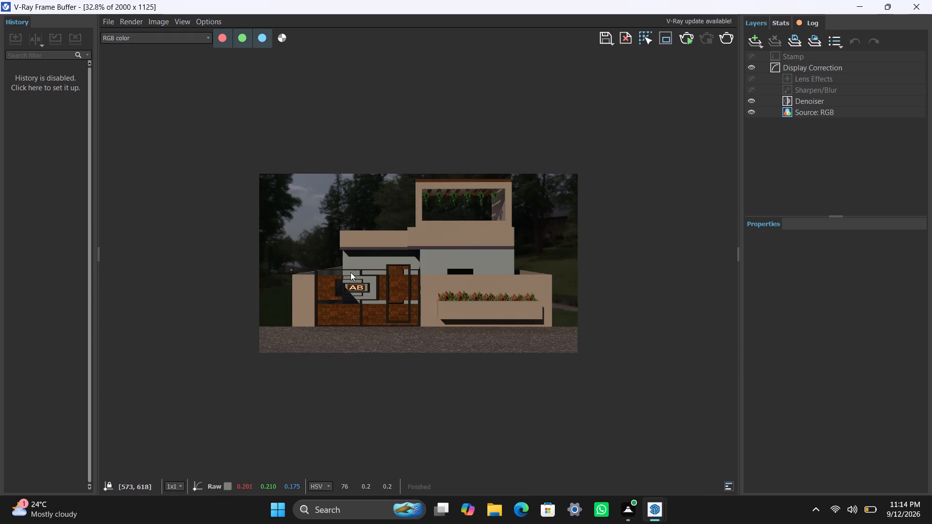
scroll(350, 272, up, 1)
scroll(398, 317, down, 1)
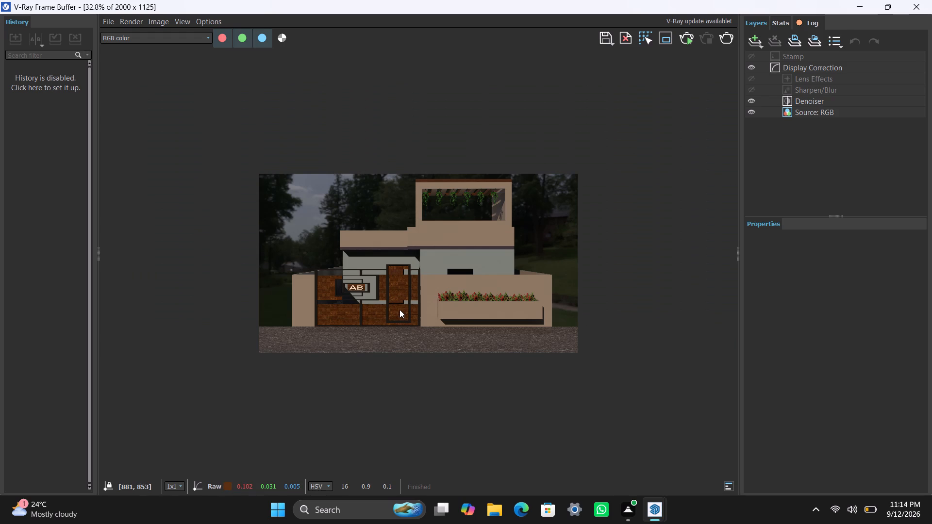
scroll(401, 309, up, 1)
scroll(401, 309, down, 2)
scroll(403, 307, up, 2)
scroll(426, 295, down, 1)
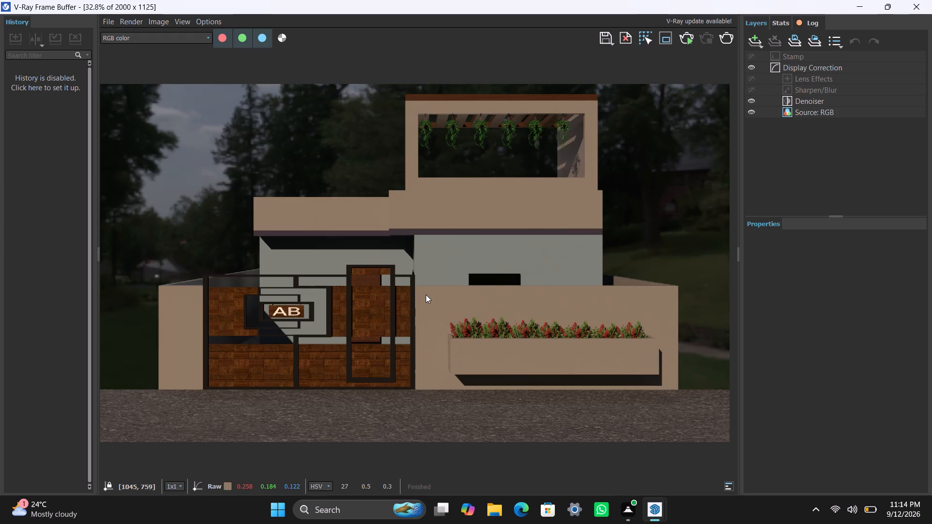
scroll(426, 295, up, 1)
scroll(426, 295, down, 1)
scroll(426, 295, up, 1)
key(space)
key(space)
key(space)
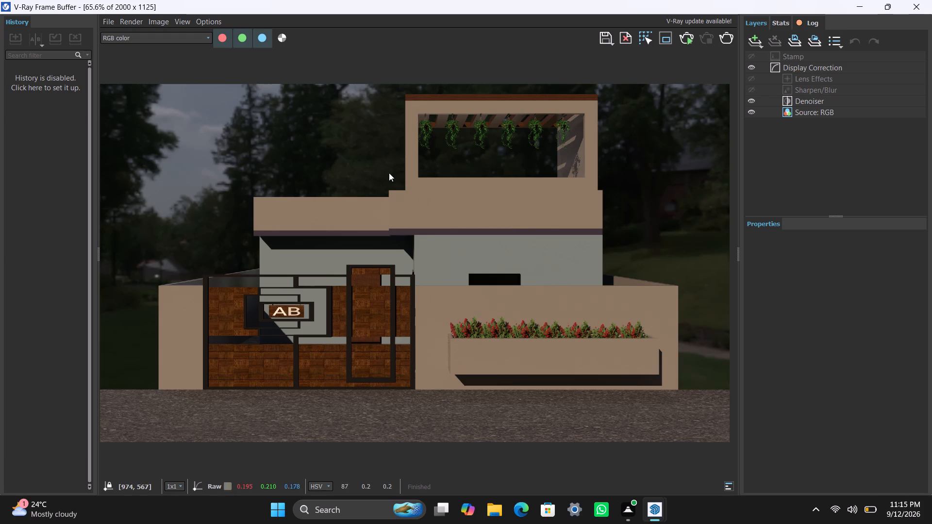
Compare the render with and without its green colour channel at 65.6% zoom, ending with the channel on.
key(space)
text(gggggggggggggg)
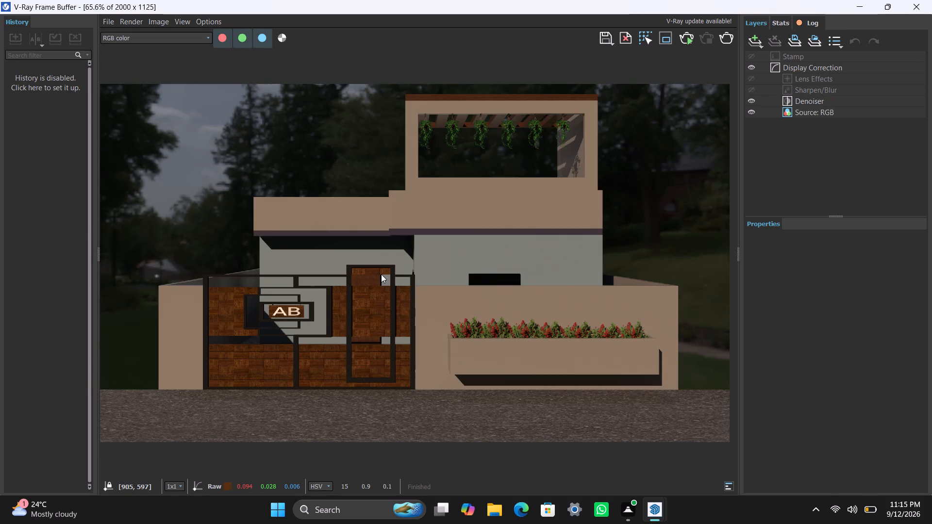
text(gg)
key(g)
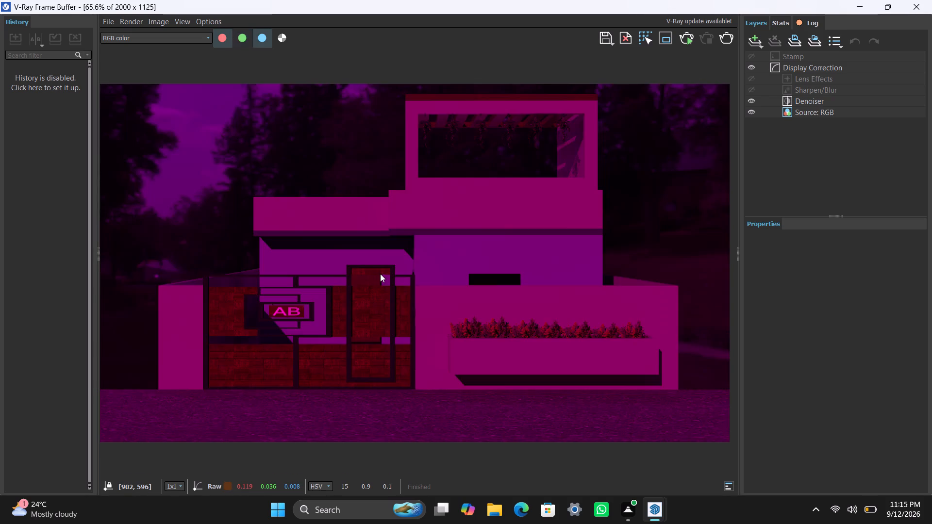
text(gg)
text(gggggggg)
text(ggggg)
key(g)
key(g)
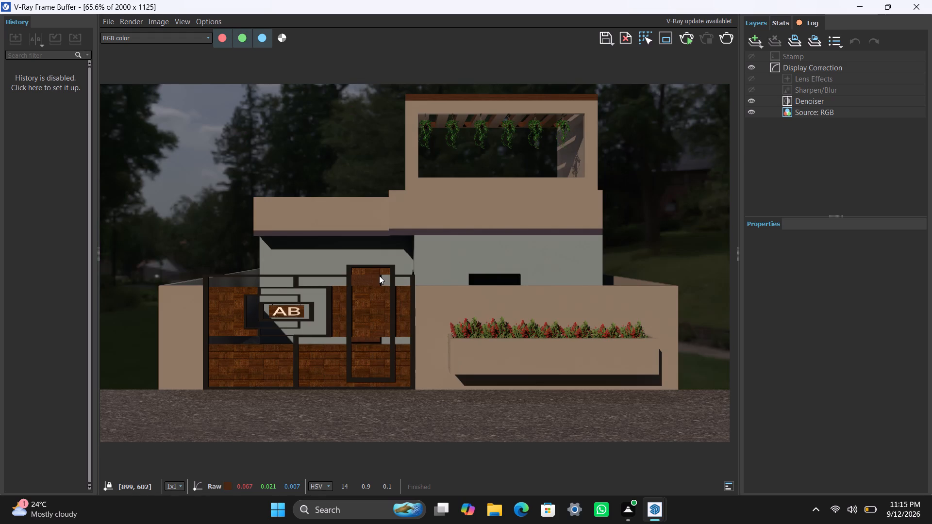
text(gggggg)
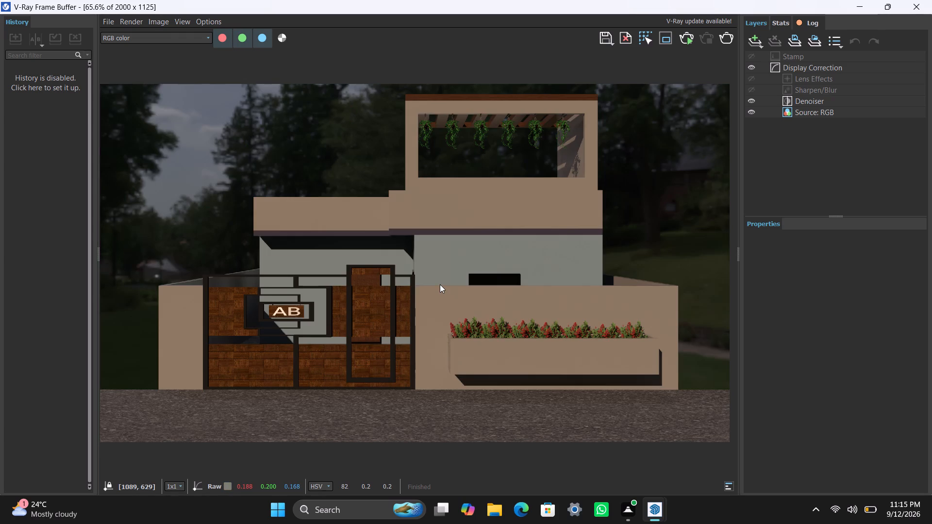
text(gggg)
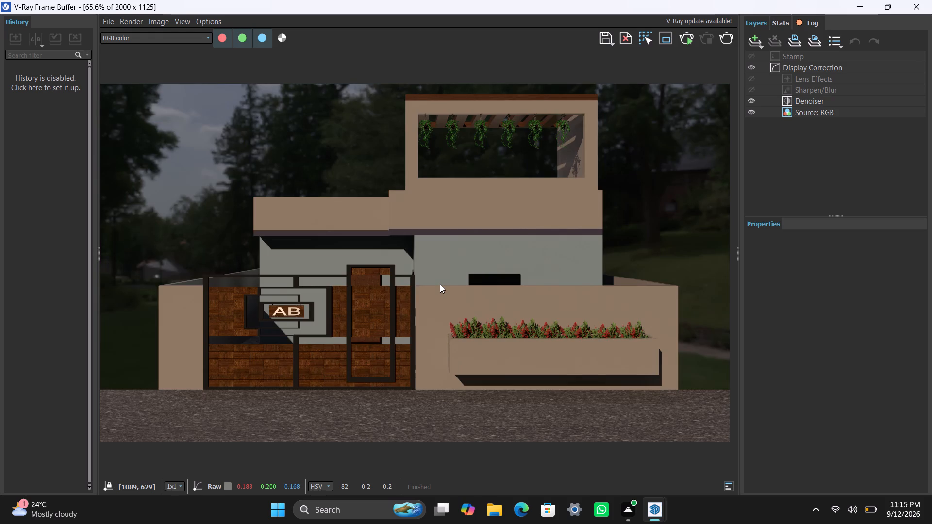
text(gggggggggggggggggggg)
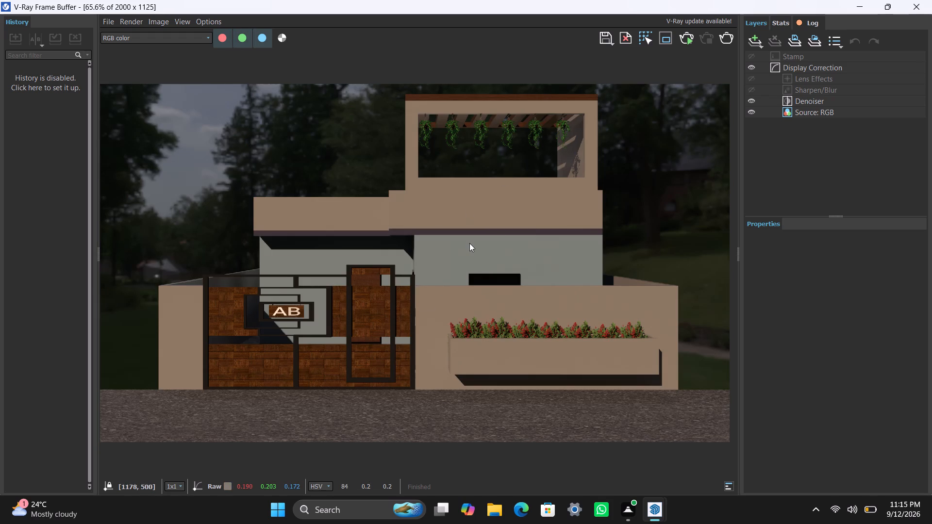
Examine the house front and planter at 32.8% and 65.6% zoom, switching the green colour channel off and on in between.
scroll(446, 257, down, 1)
scroll(446, 257, up, 1)
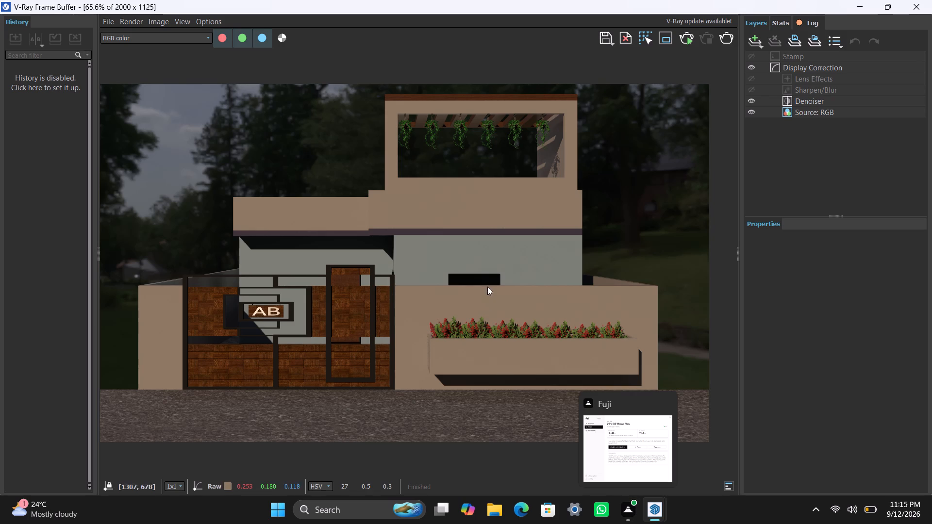
scroll(445, 310, down, 1)
scroll(447, 303, up, 1)
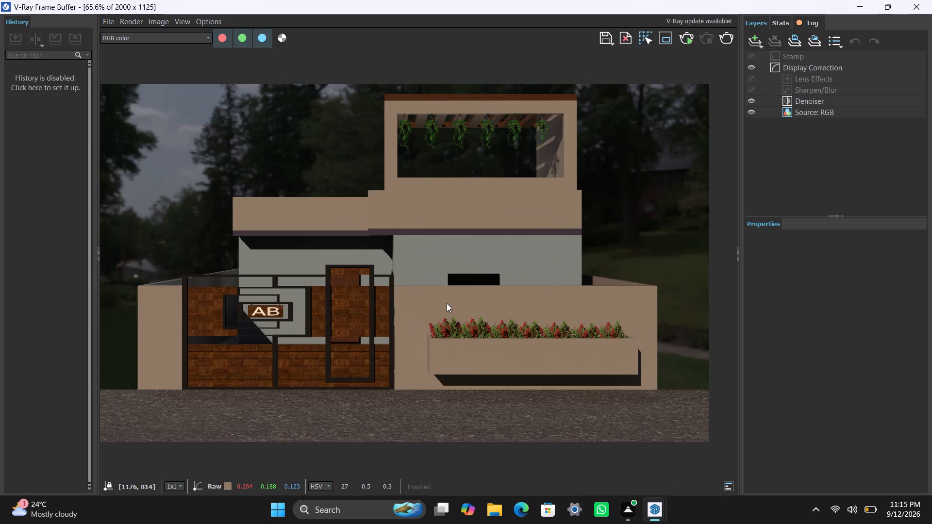
text(gg)
text(gg)
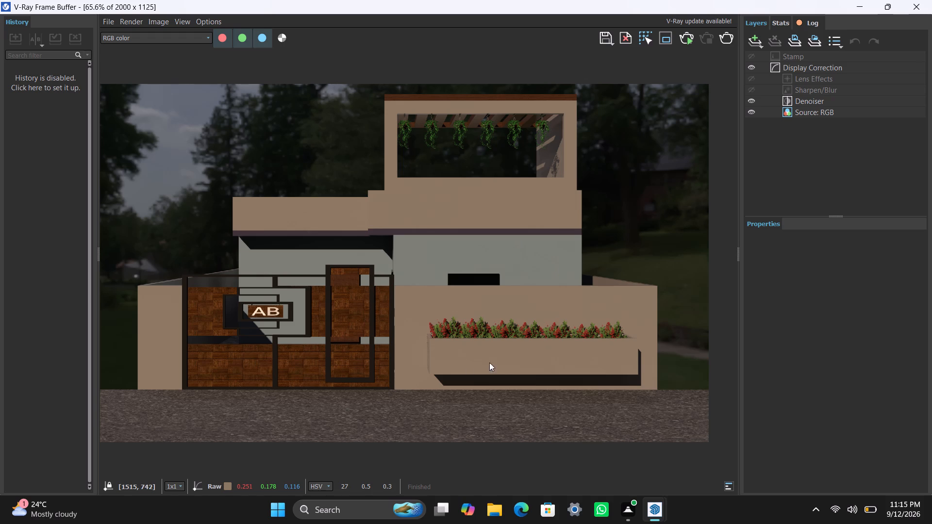
text(gg)
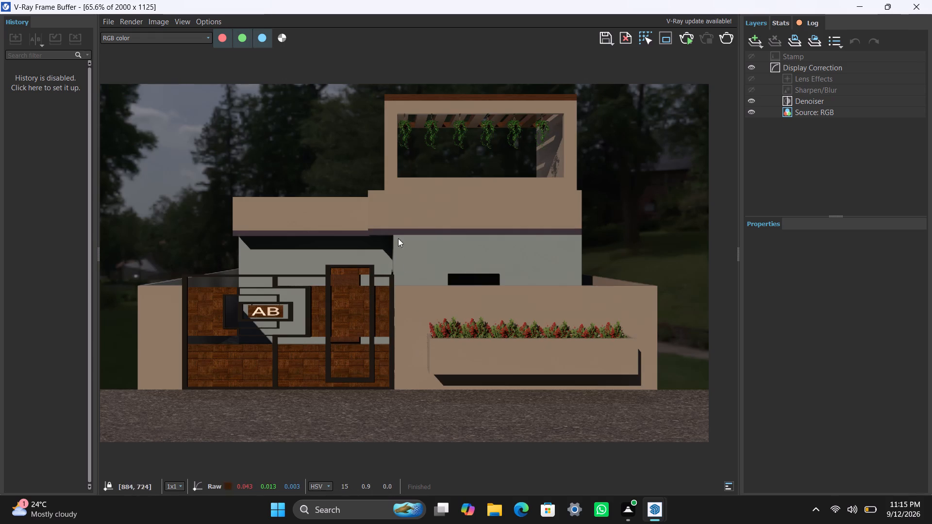
text(gg)
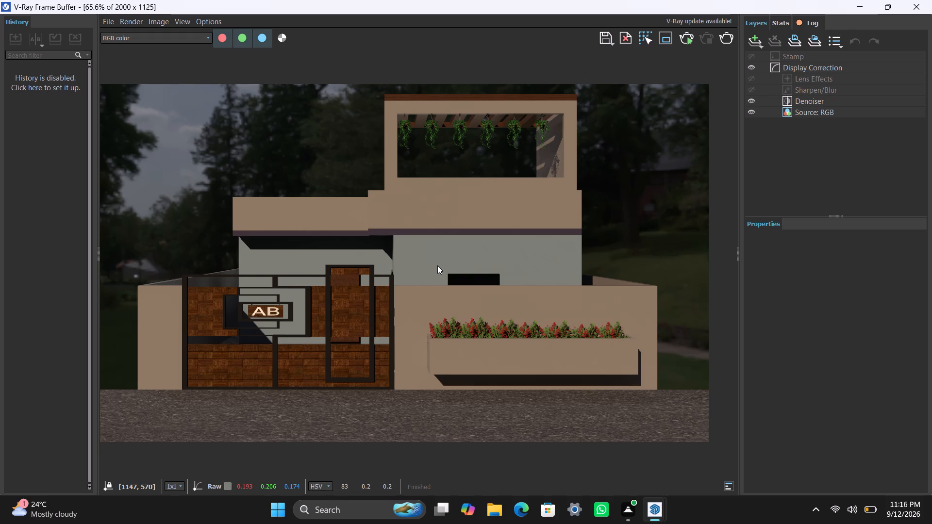
text(gg)
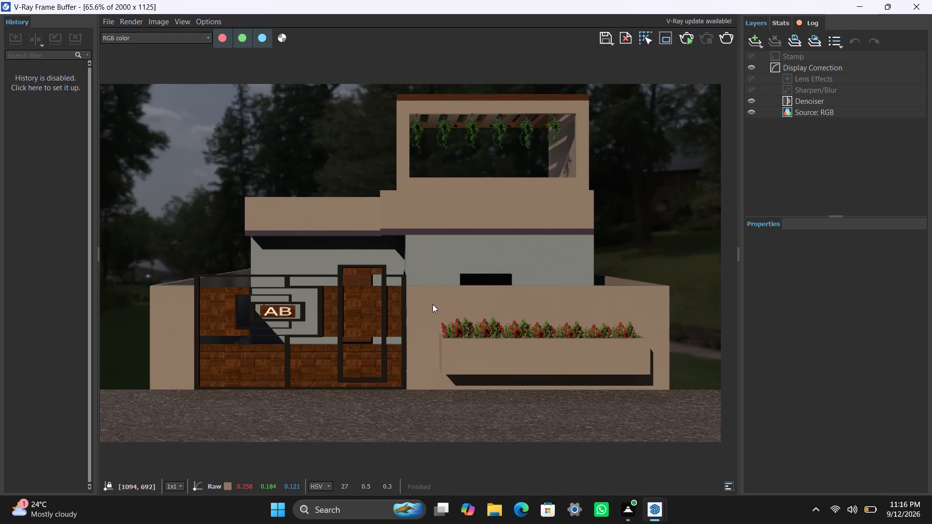
scroll(433, 304, down, 1)
scroll(433, 304, up, 1)
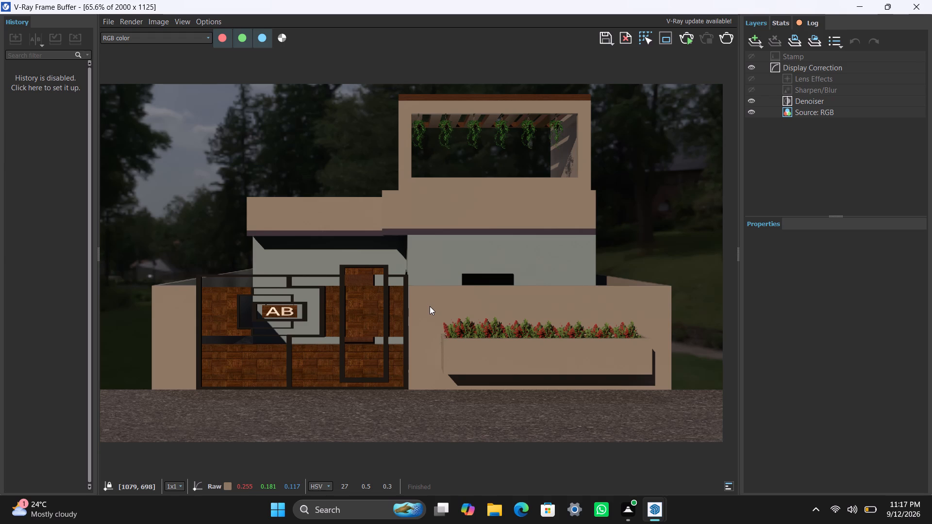
scroll(430, 306, down, 1)
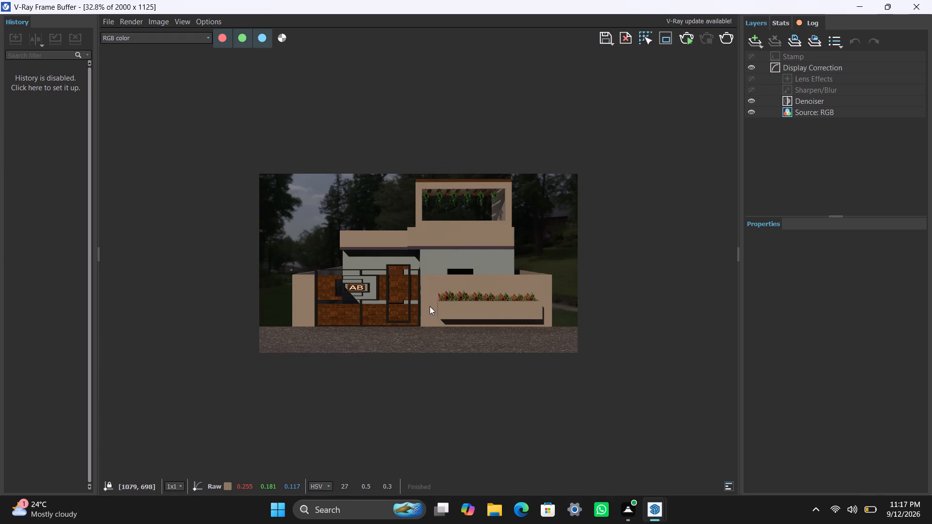
scroll(430, 306, up, 1)
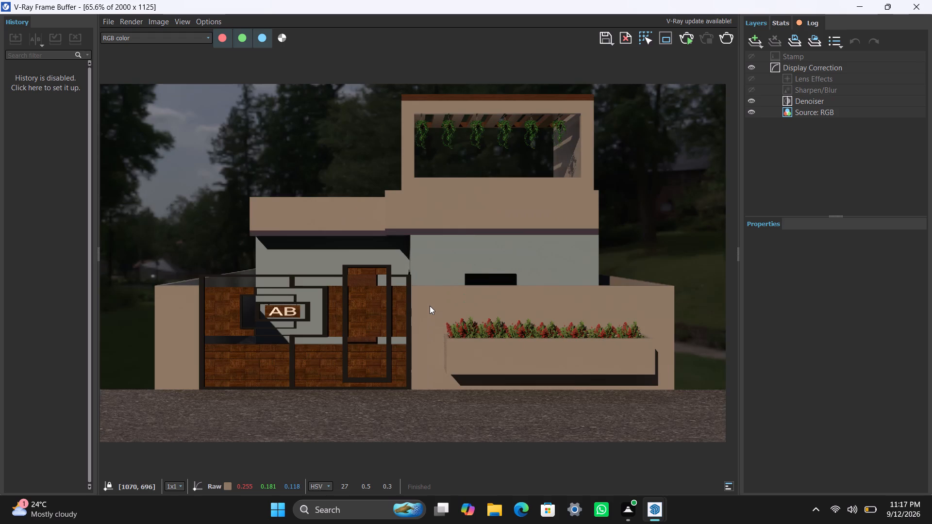
Check the gate, front wall and road with the green colour channel switched off and back on.
key(space)
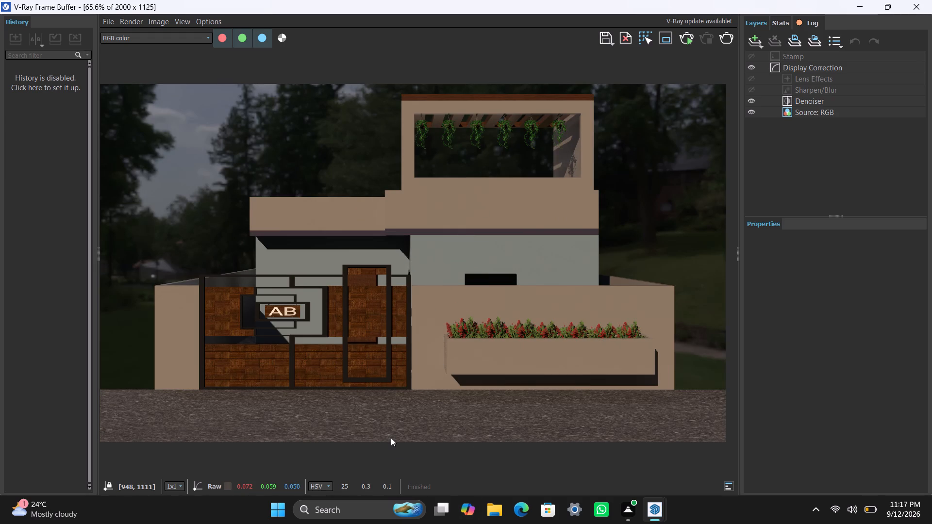
key(space)
key(space)
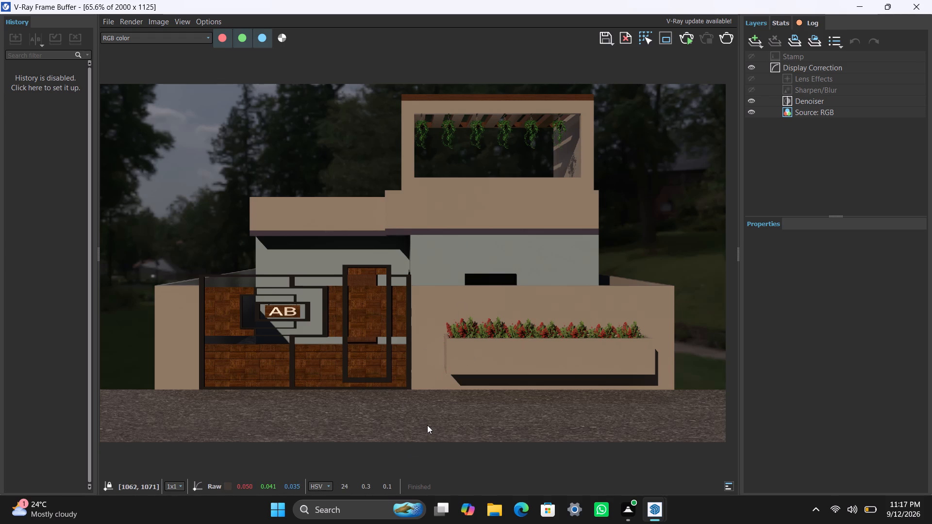
text(gg)
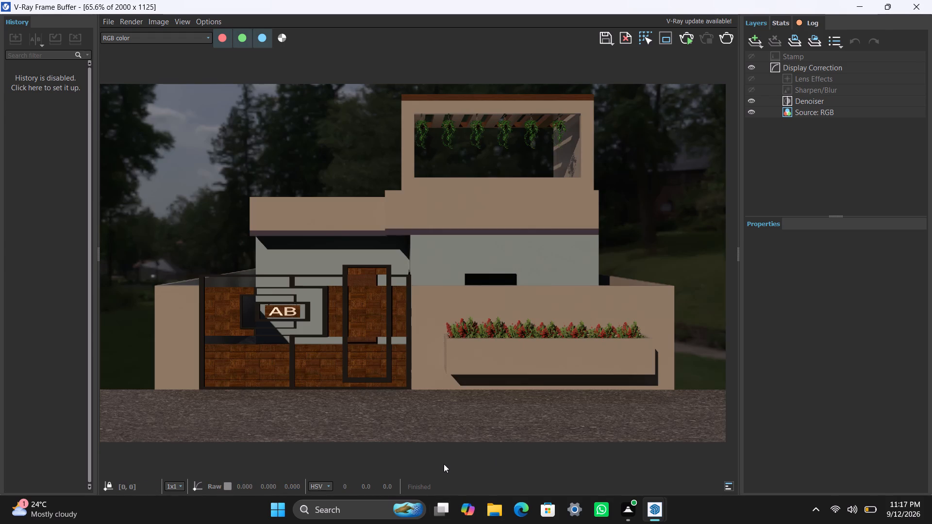
text(gggg)
text(ggg)
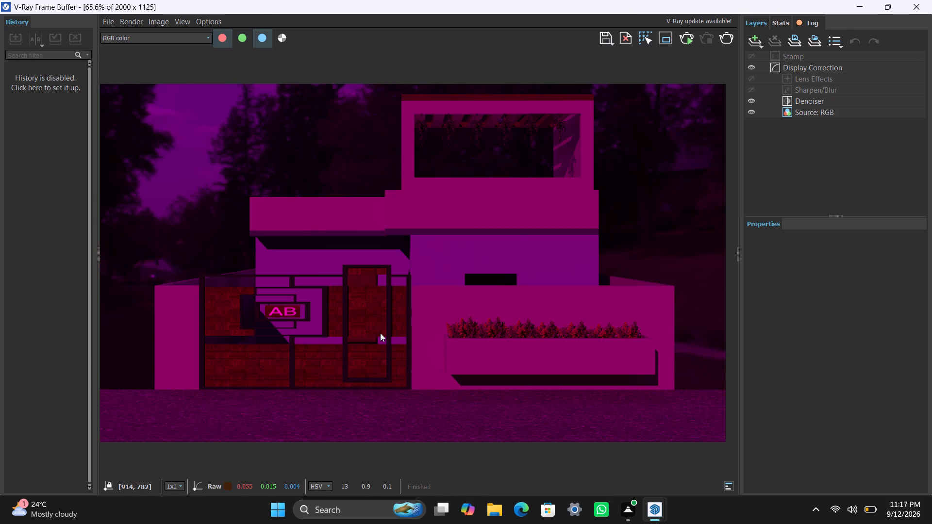
key(g)
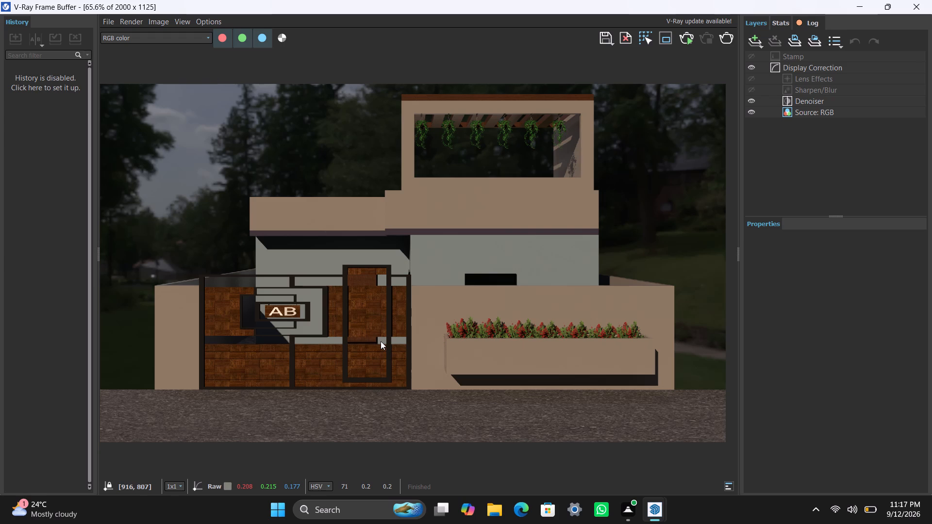
text(gg)
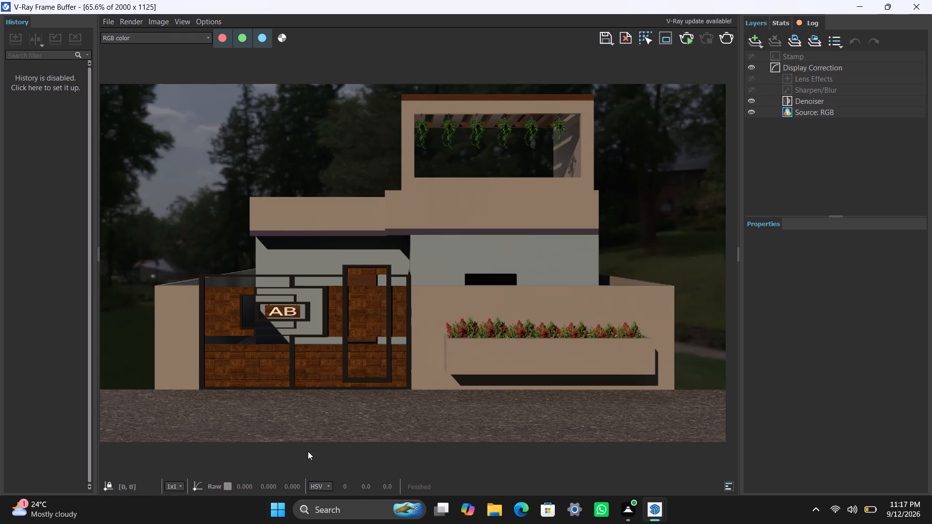
key(g)
key(g)
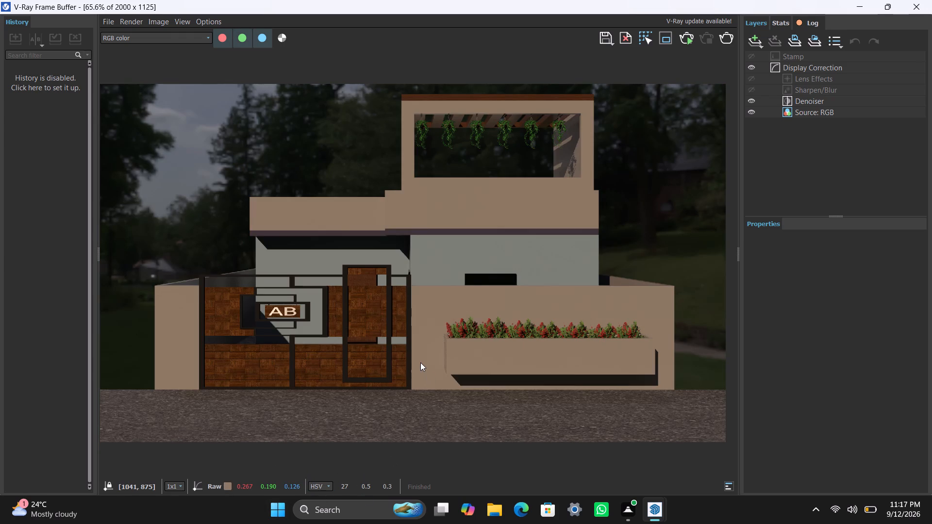
Examine the full width of the render from gate to planter, finishing at 65.6% zoom.
scroll(420, 362, up, 1)
scroll(420, 362, down, 1)
middle_drag(398, 375, 433, 384)
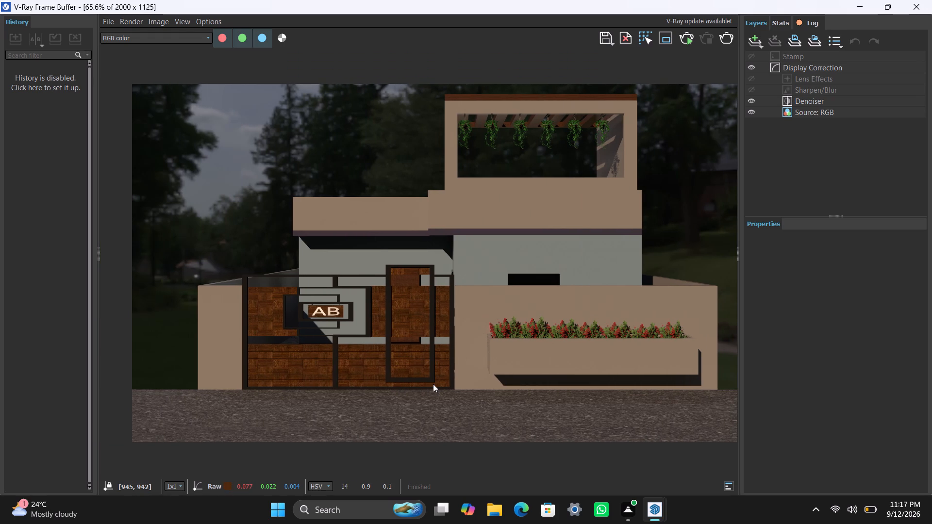
middle_drag(433, 384, 375, 404)
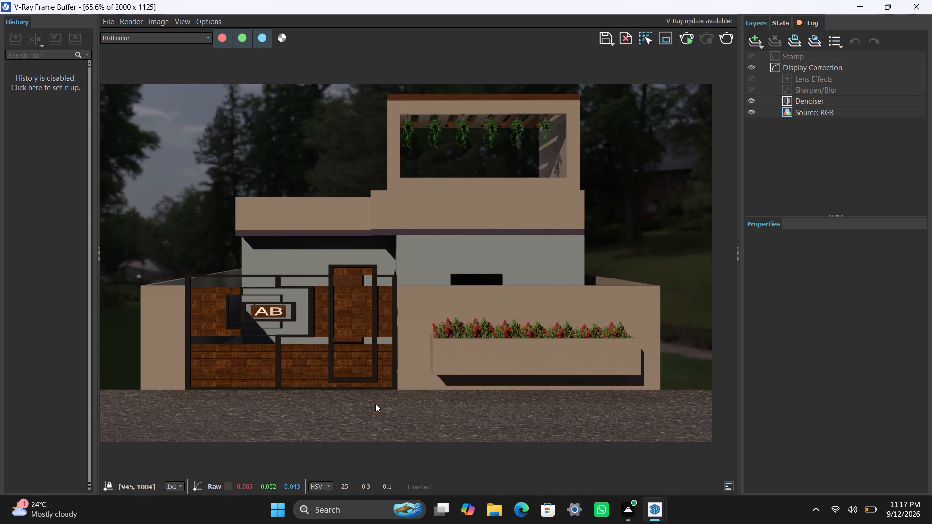
middle_drag(375, 404, 349, 416)
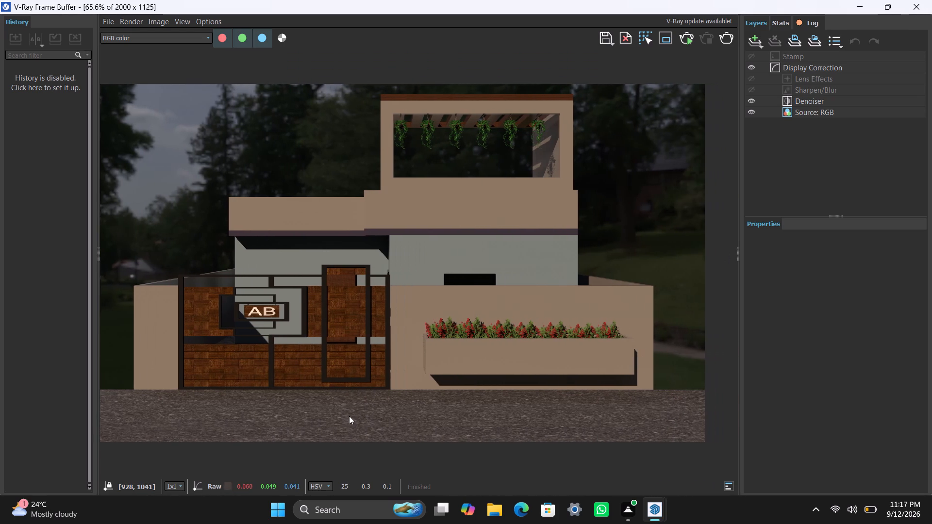
middle_drag(349, 416, 432, 433)
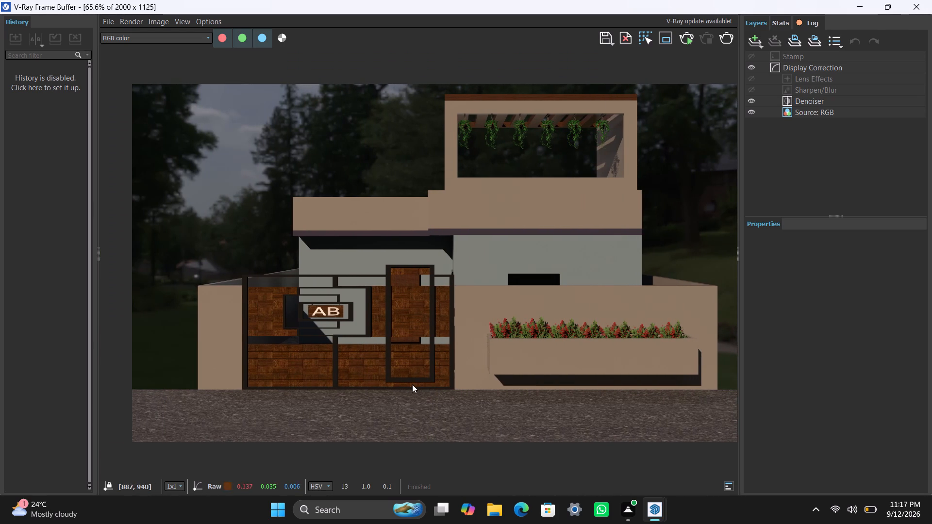
middle_drag(411, 385, 340, 399)
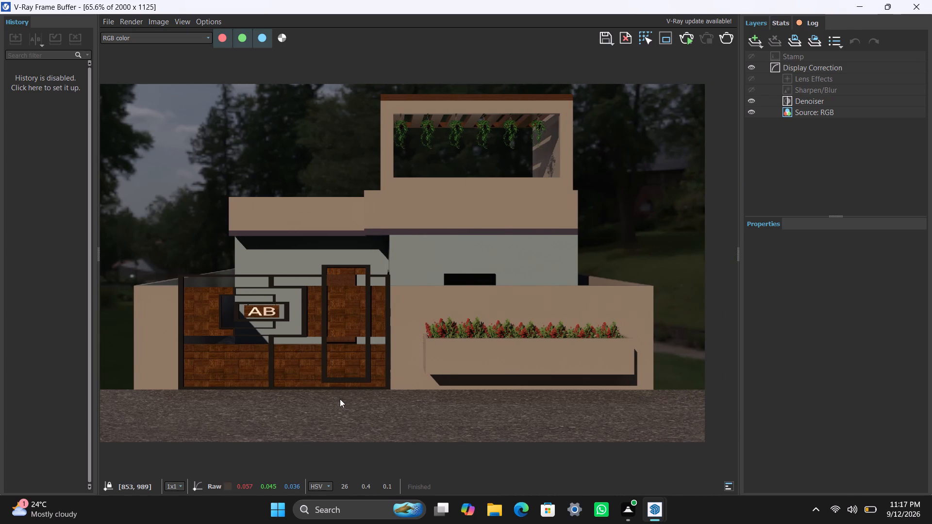
middle_drag(340, 399, 386, 414)
scroll(383, 400, down, 1)
scroll(383, 392, up, 1)
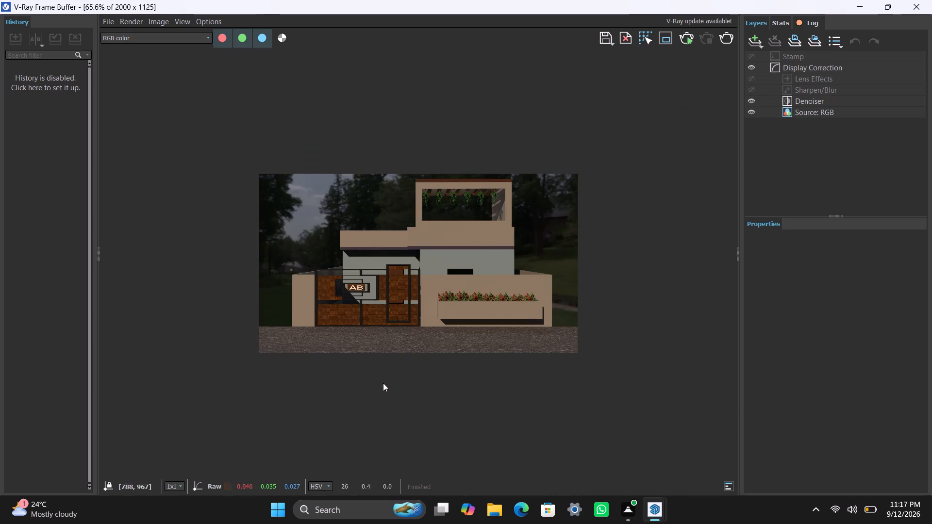
middle_drag(408, 360, 383, 381)
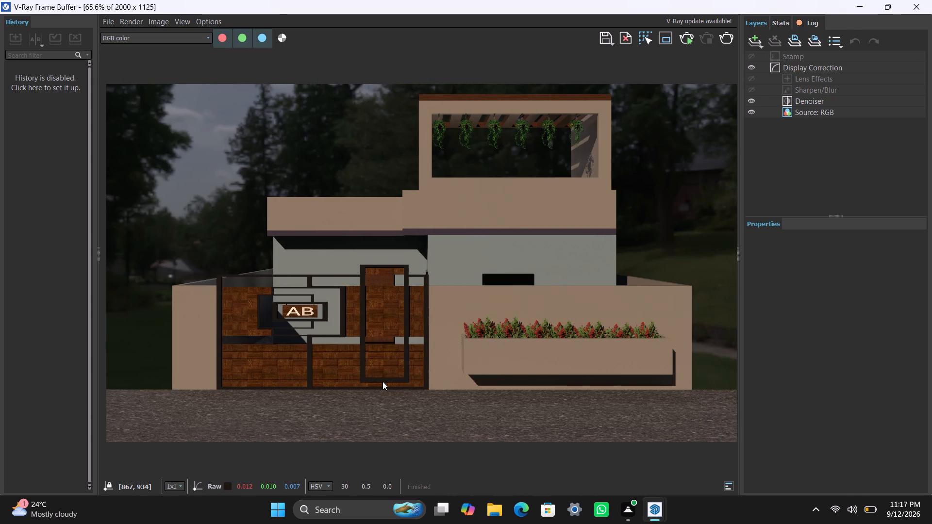
middle_drag(383, 381, 374, 385)
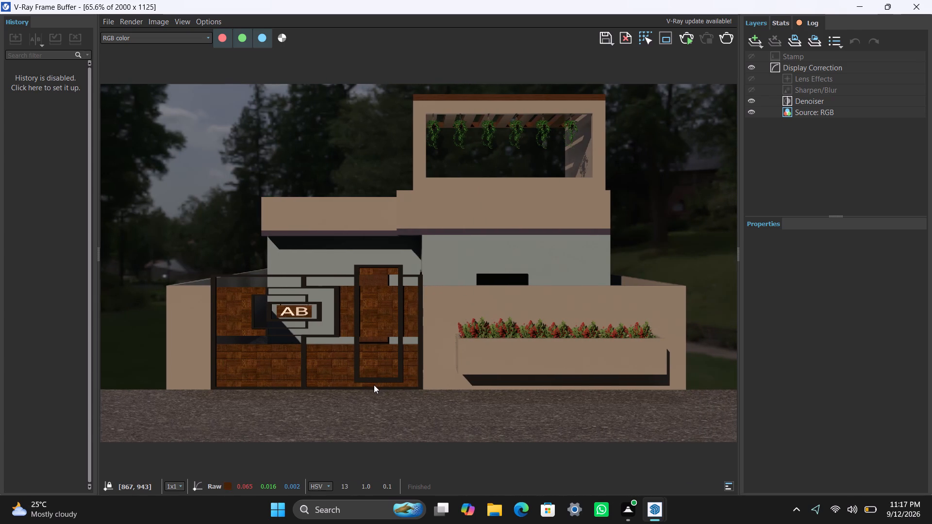
middle_drag(374, 385, 372, 394)
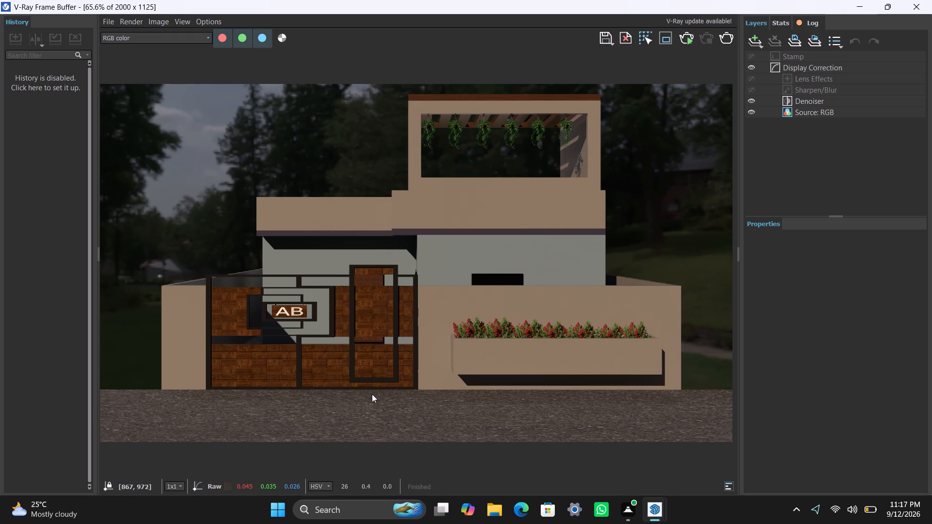
Examine the gate at 131.2% zoom and the whole render at 32.8%, switching the green colour channel off and back on.
middle_drag(372, 394, 378, 403)
scroll(372, 375, up, 1)
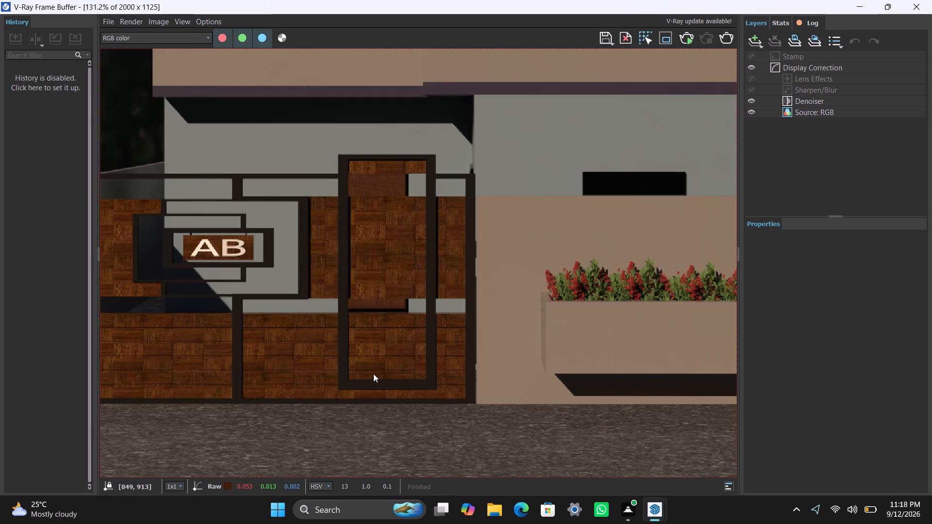
scroll(373, 374, down, 2)
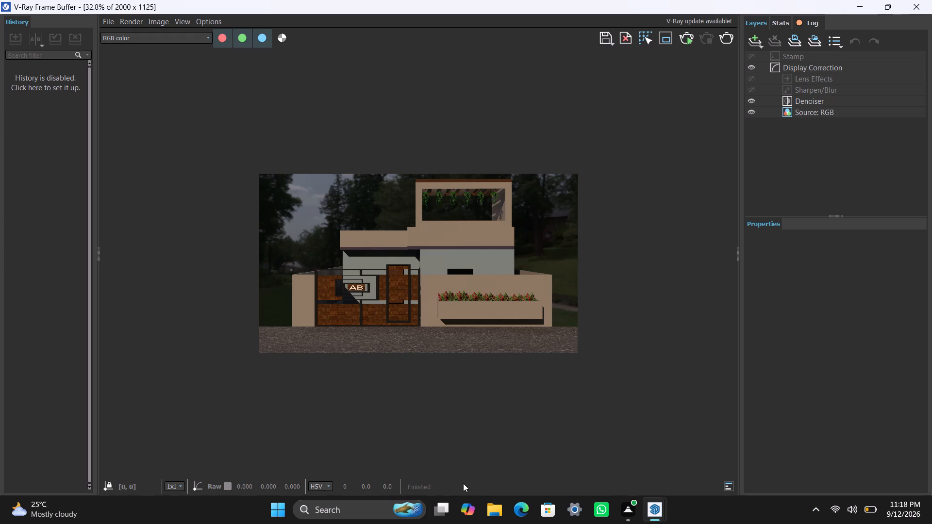
text(gggggg)
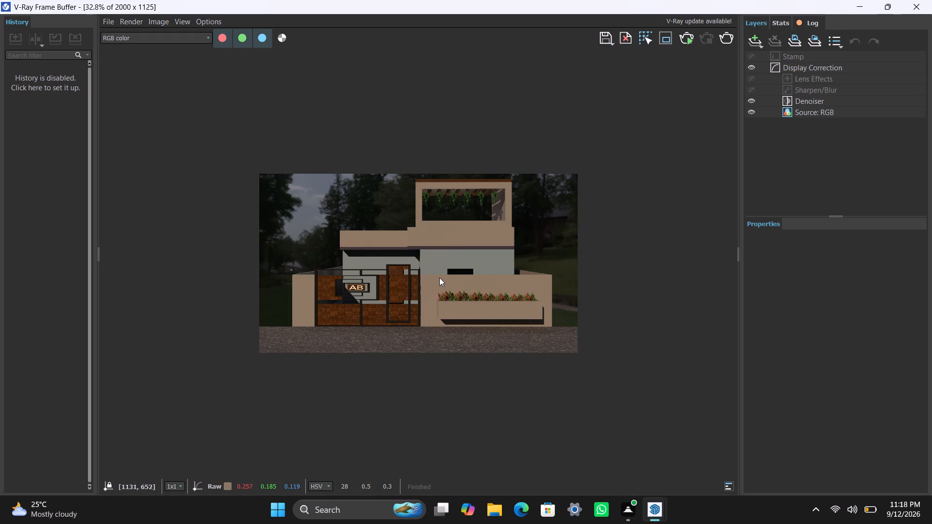
text(gggg)
text(gg)
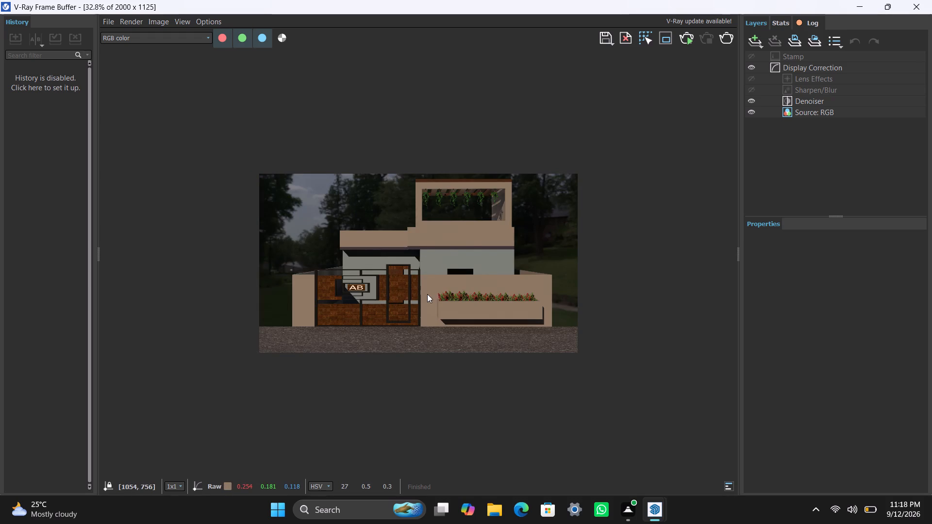
Compare the house front at 65.6% zoom with the green colour channel repeatedly switched off and on, ending with it on.
scroll(388, 331, up, 1)
scroll(393, 321, down, 1)
scroll(393, 320, up, 1)
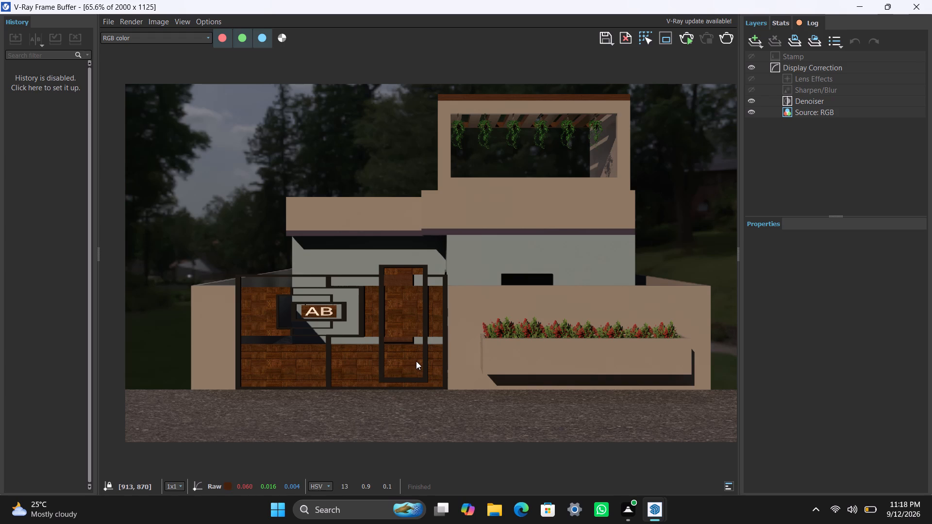
text(gg)
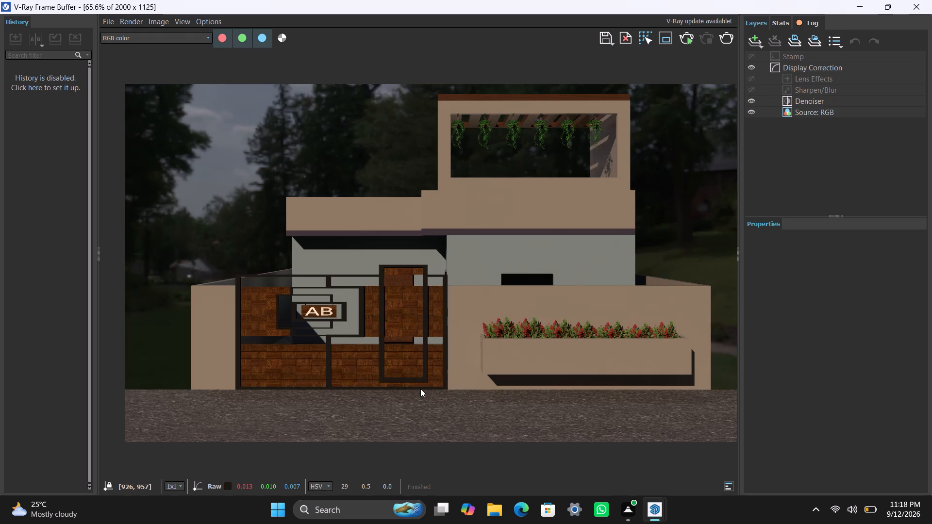
text(gg)
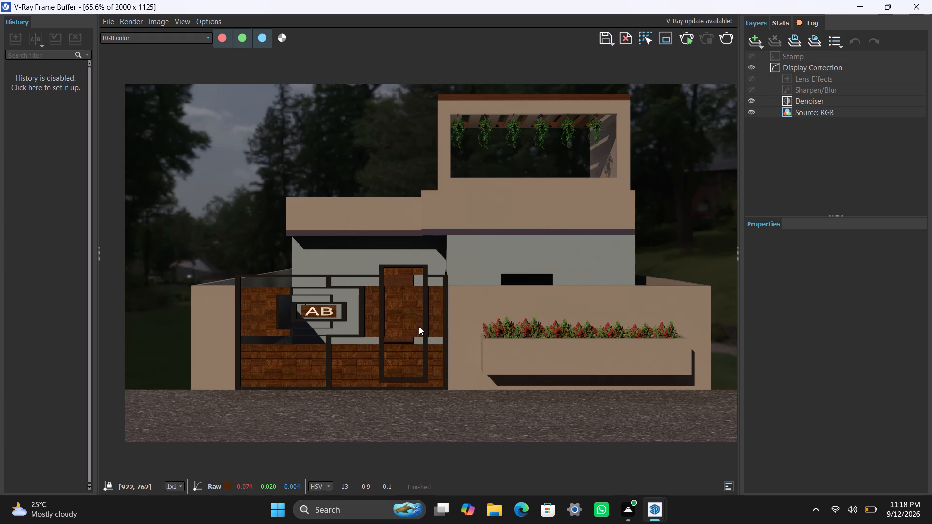
text(gg)
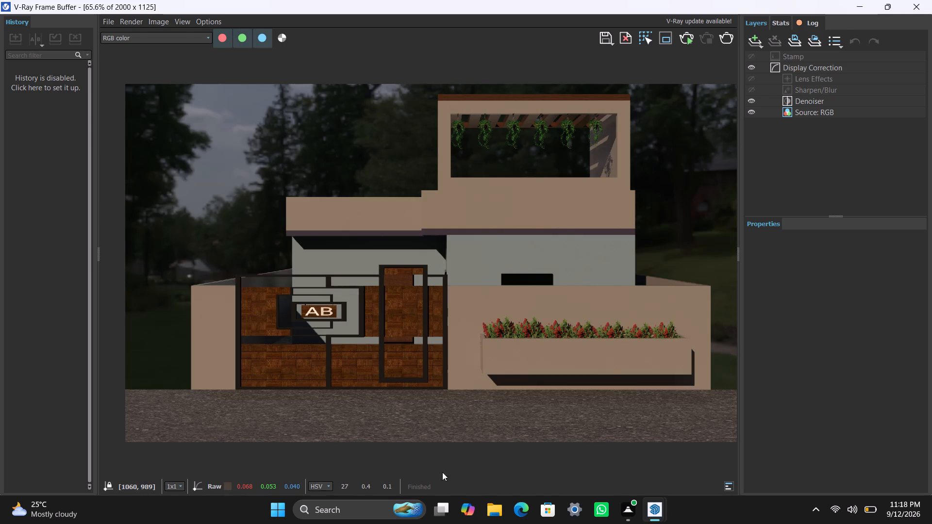
text(gg)
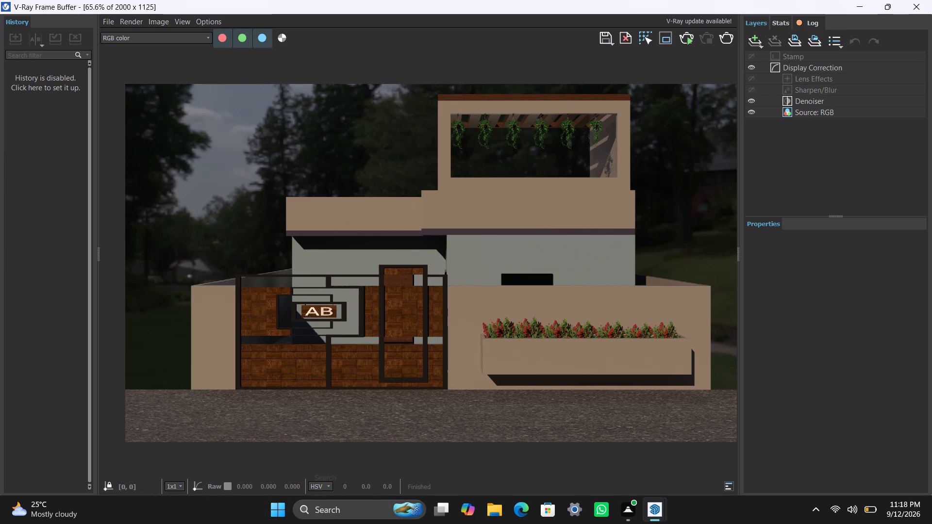
text(gg)
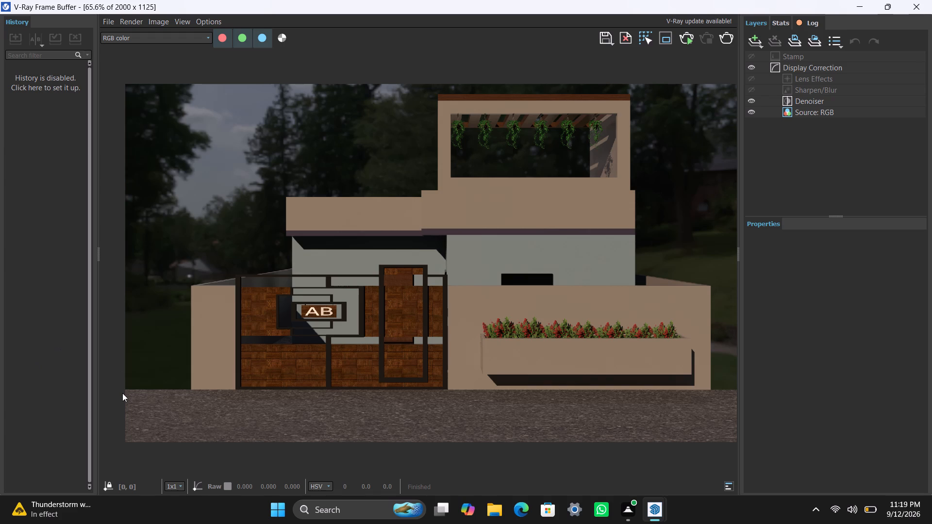
text(gg)
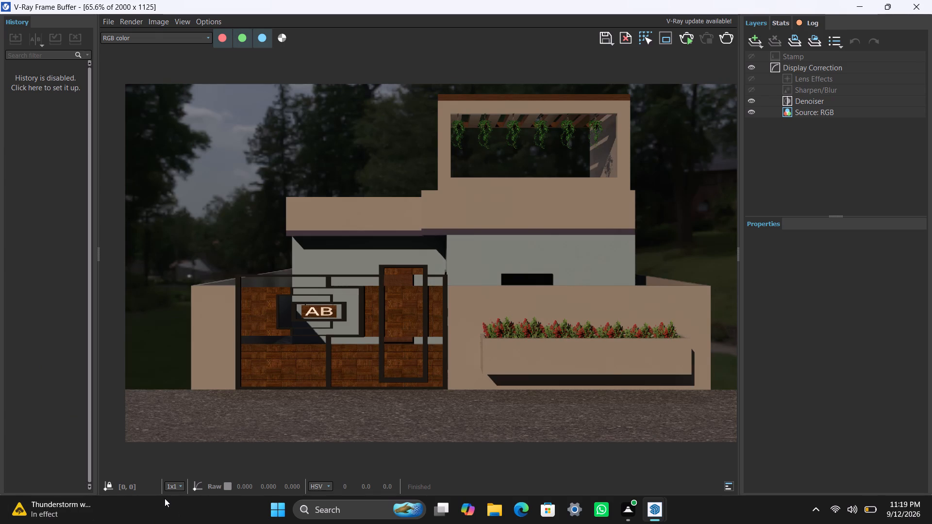
text(gg)
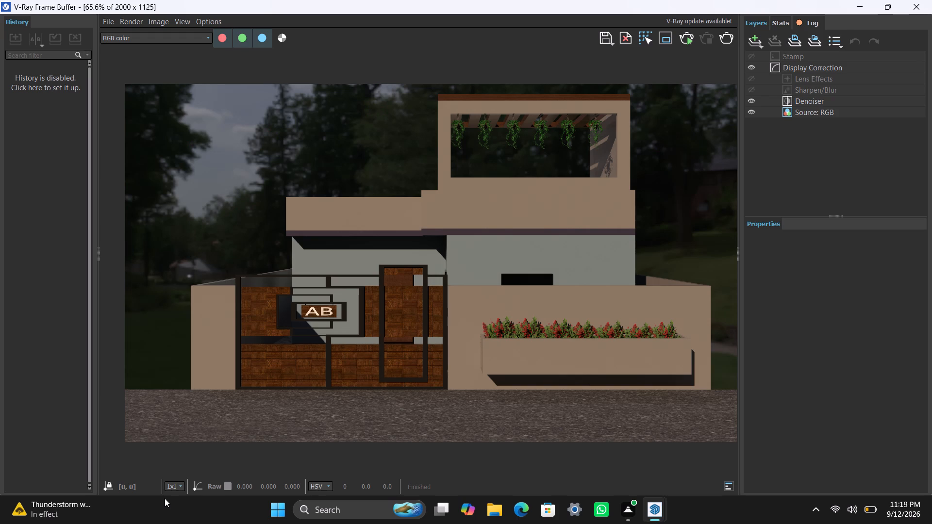
Examine the gate, front wall and road in the render at 32.8% and 65.6% zoom, ending at 65.6%.
scroll(165, 498, down, 3)
scroll(318, 421, down, 2)
scroll(327, 391, up, 1)
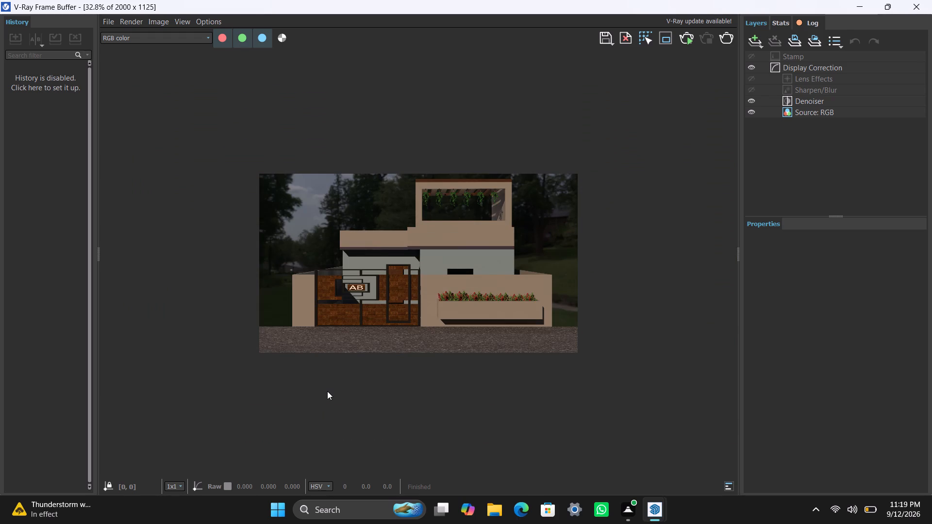
scroll(327, 391, up, 1)
scroll(327, 391, down, 1)
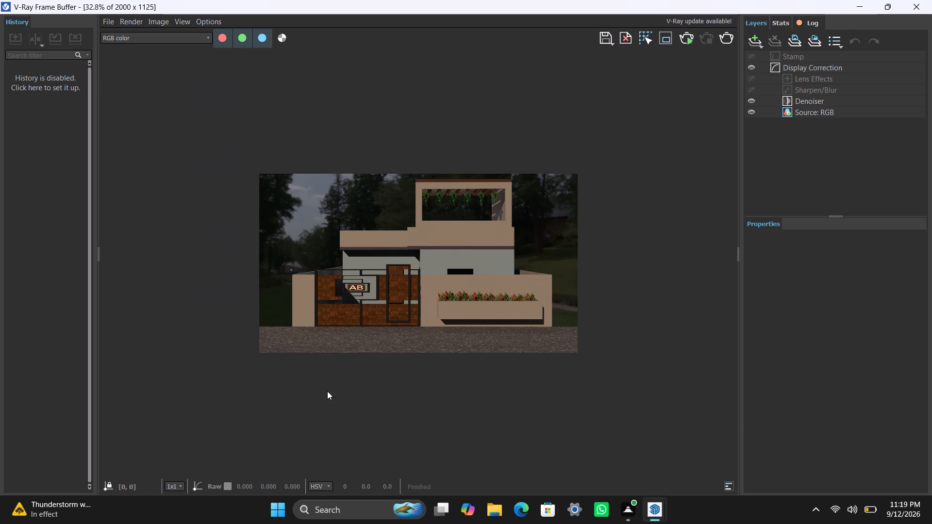
scroll(327, 391, up, 1)
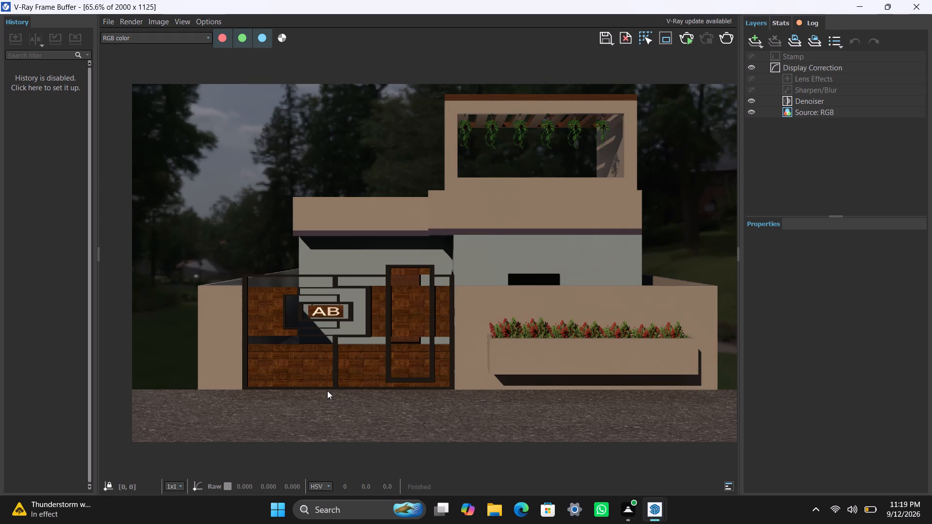
scroll(327, 391, up, 1)
scroll(327, 391, down, 1)
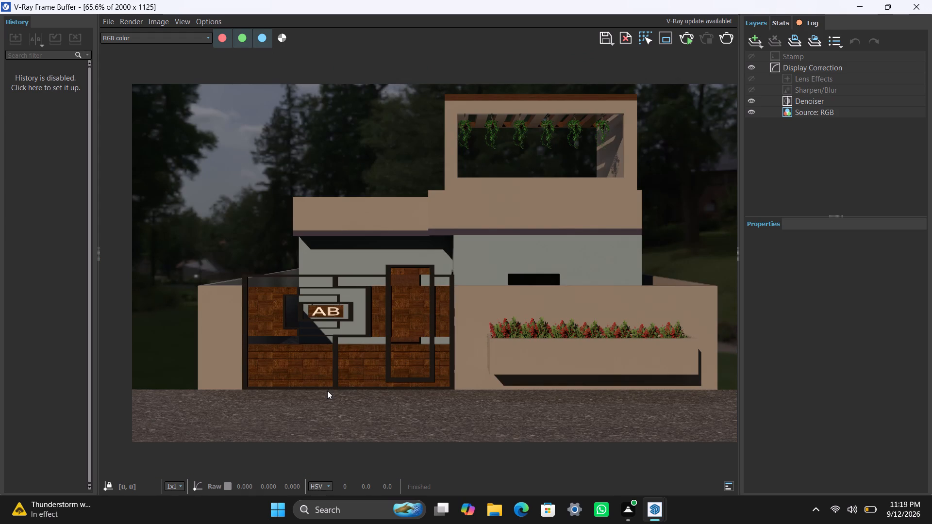
scroll(327, 391, down, 1)
scroll(327, 391, up, 1)
scroll(327, 391, down, 1)
scroll(327, 391, up, 1)
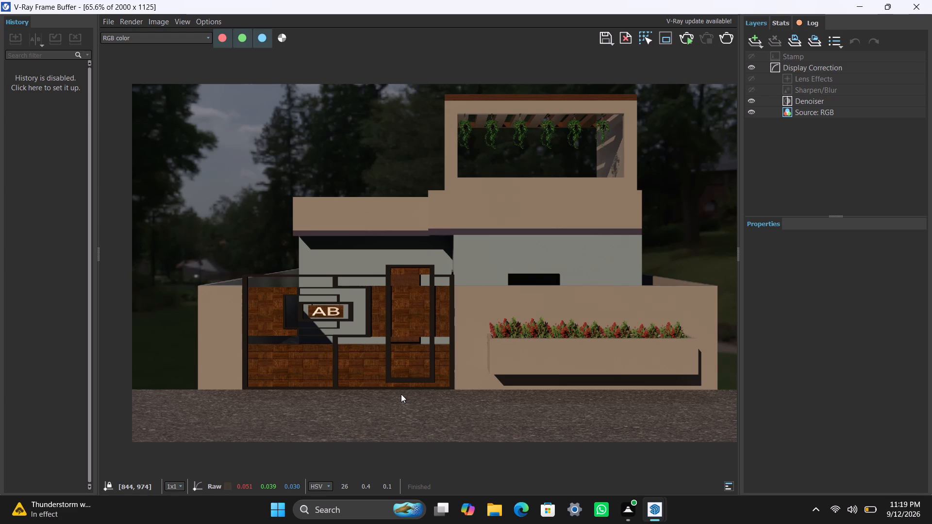
scroll(415, 382, down, 1)
scroll(415, 379, up, 1)
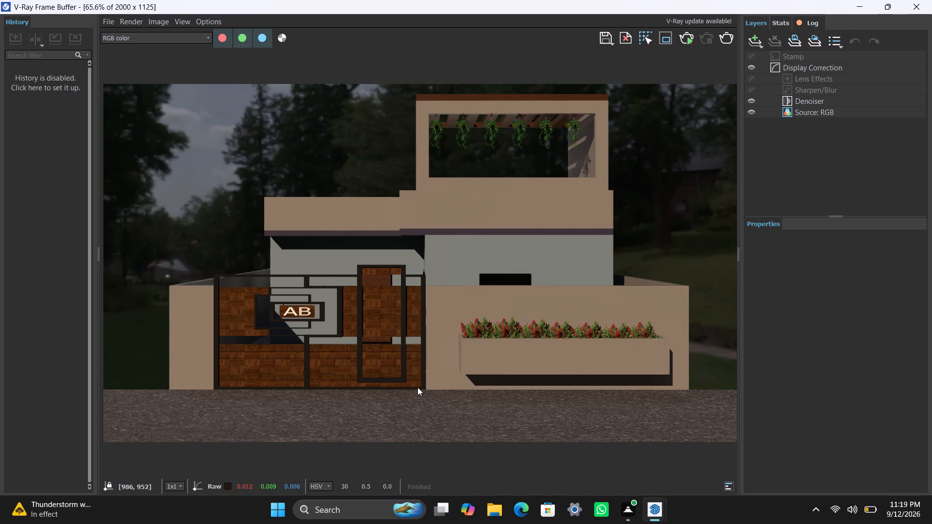
scroll(418, 389, down, 1)
scroll(418, 389, up, 1)
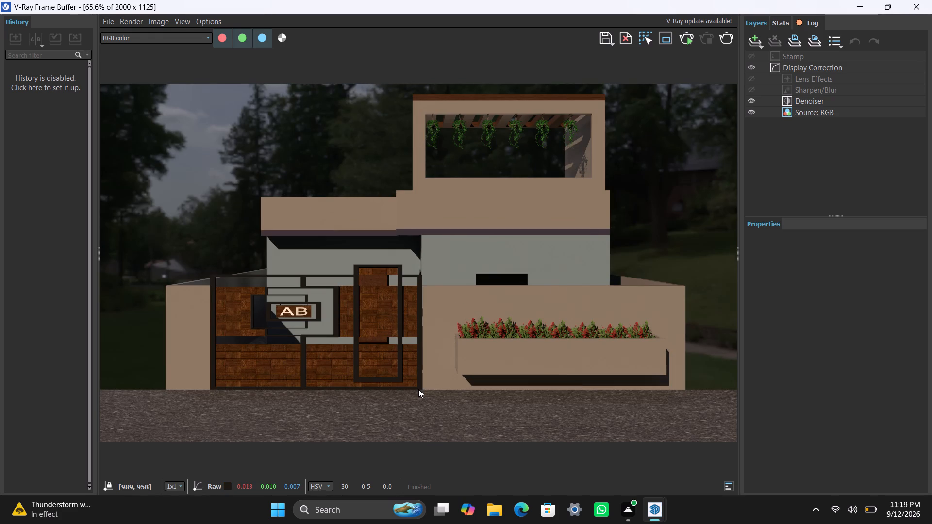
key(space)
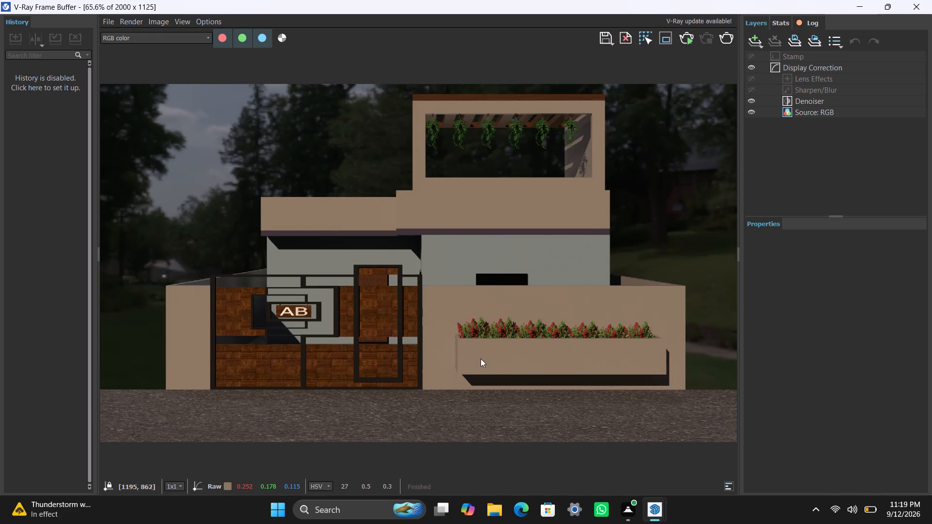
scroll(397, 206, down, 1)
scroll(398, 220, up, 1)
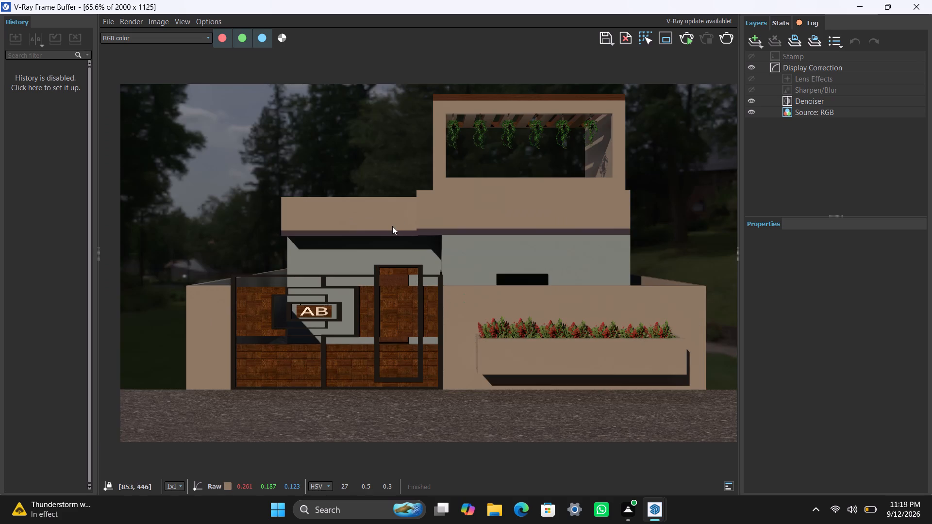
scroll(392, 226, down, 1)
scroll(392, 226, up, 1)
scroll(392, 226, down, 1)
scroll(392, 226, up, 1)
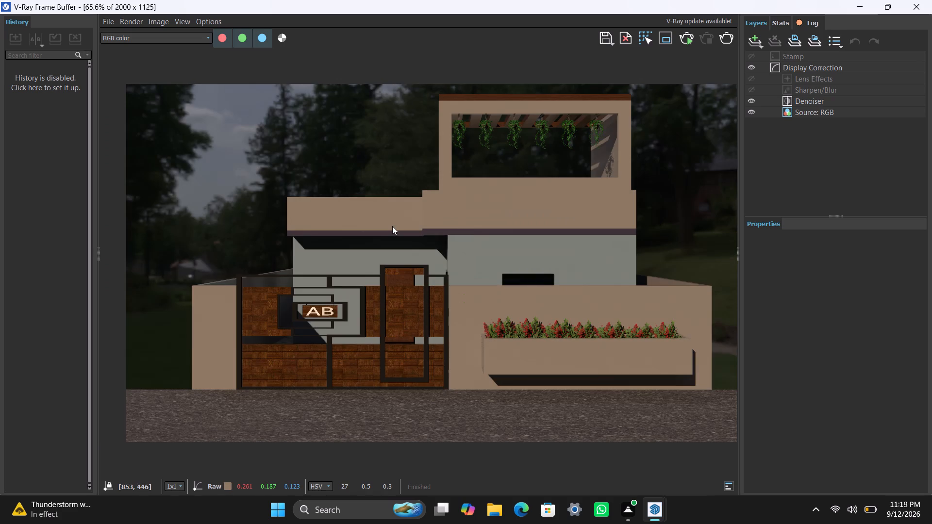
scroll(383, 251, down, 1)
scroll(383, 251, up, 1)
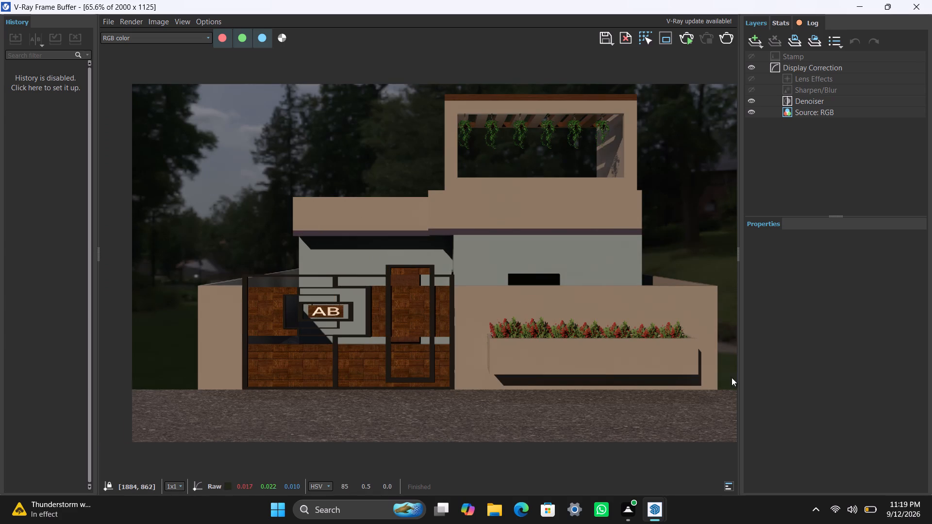
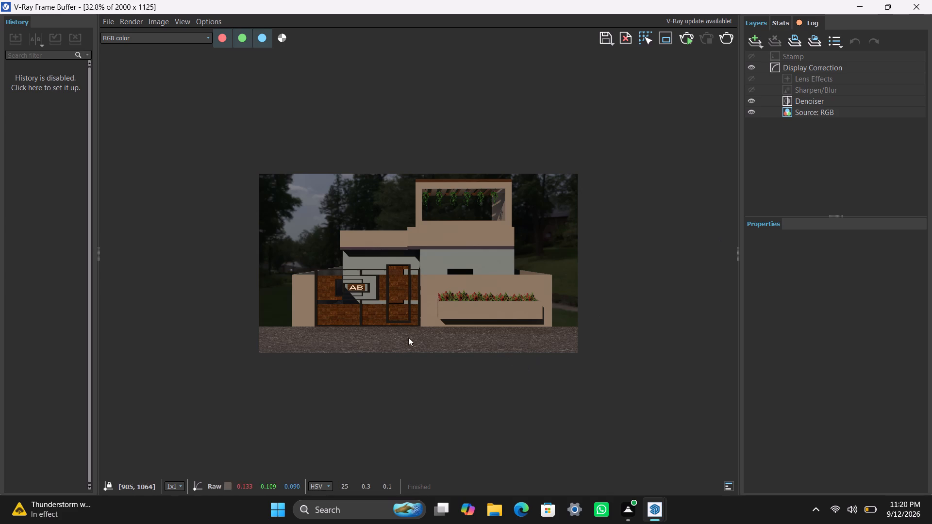
Examine the render at 65.6% and 16.4% zoom, switching the green colour channel off and back on, ending at 32.8%.
scroll(408, 337, down, 1)
scroll(409, 312, up, 1)
scroll(438, 256, up, 1)
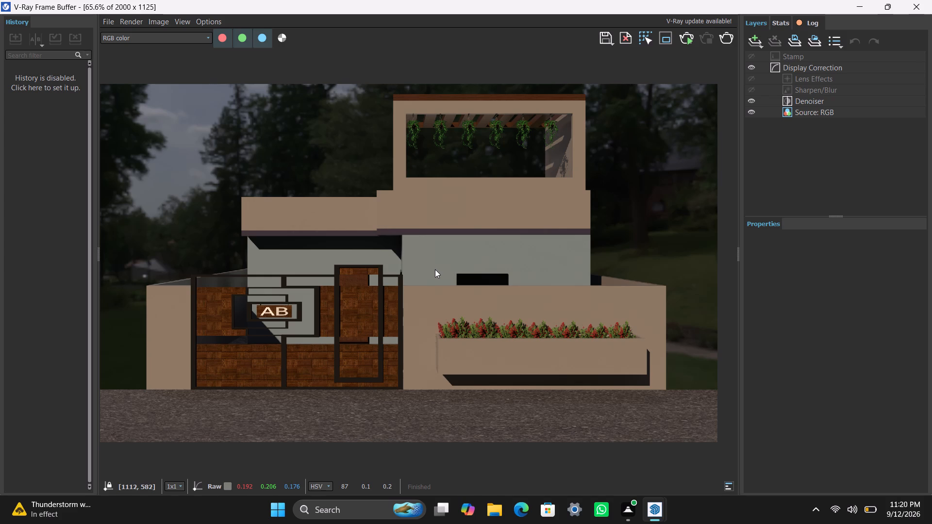
key(space)
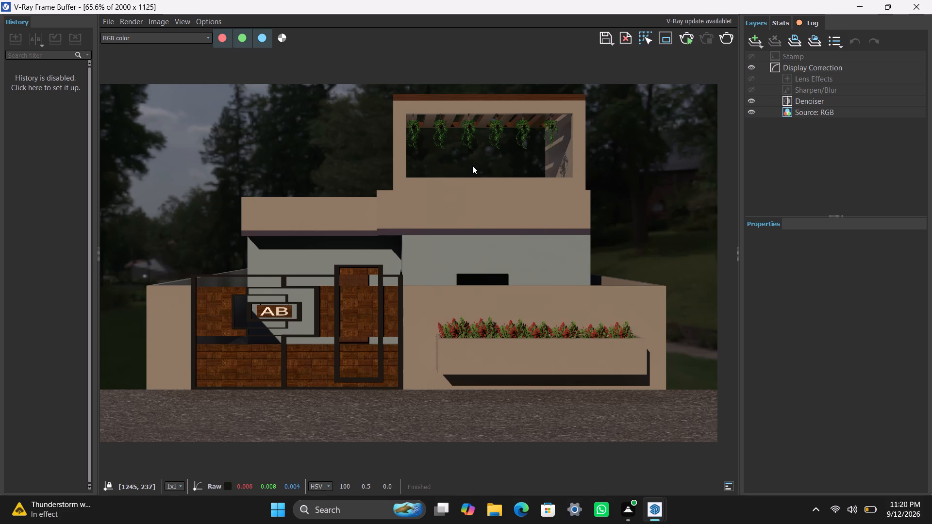
text(gg)
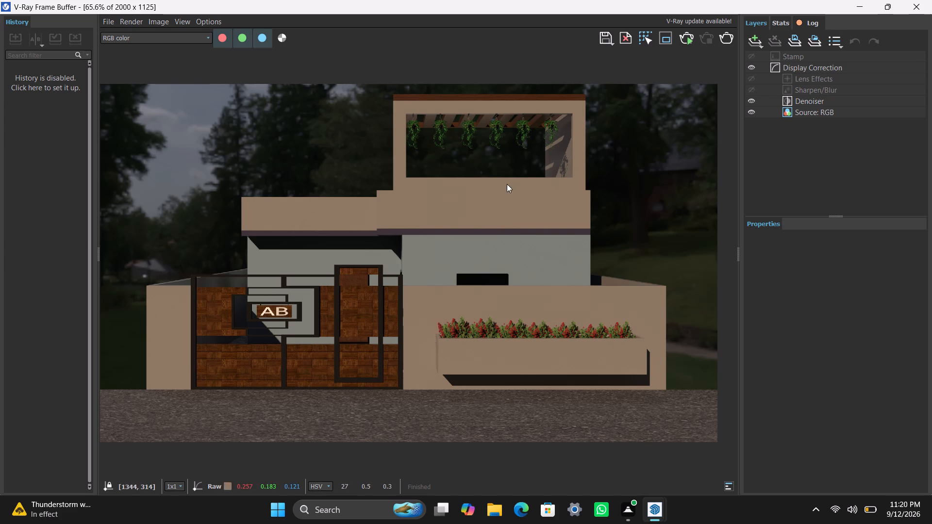
text(gg)
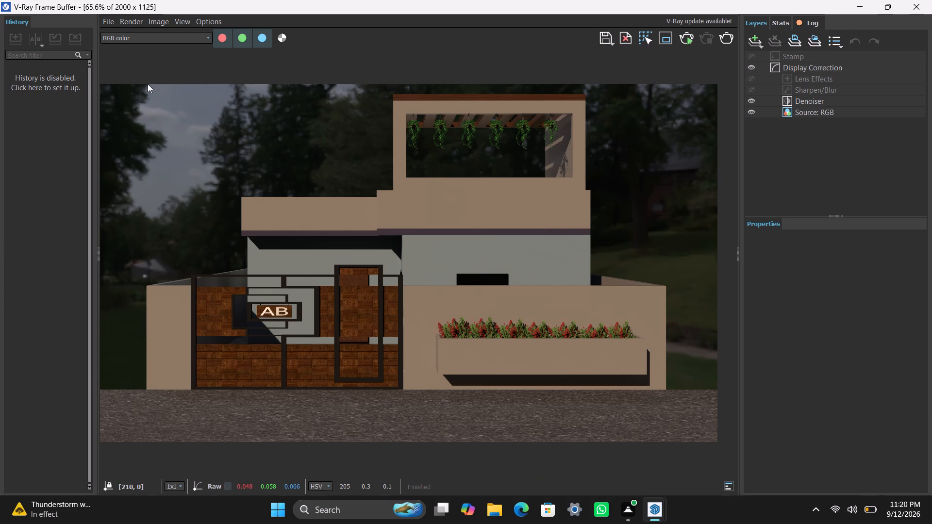
scroll(561, 292, down, 2)
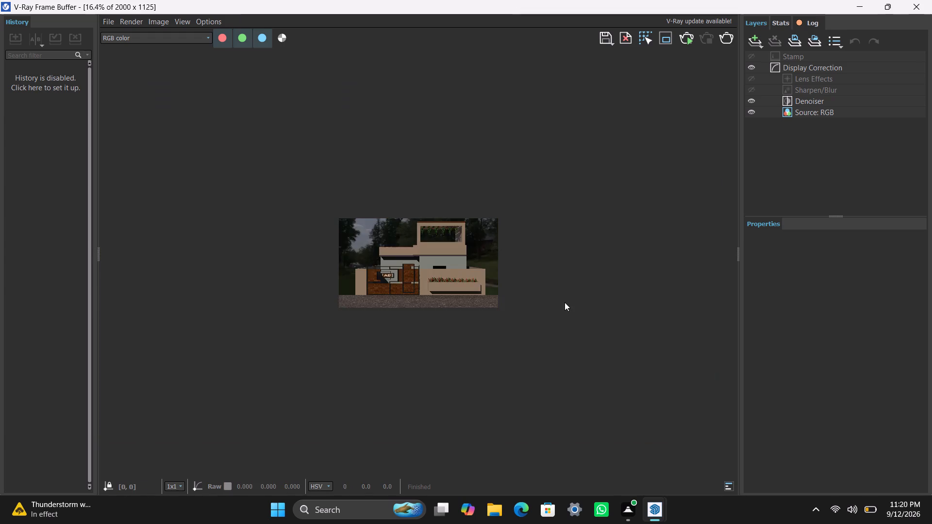
scroll(543, 300, up, 1)
key(space)
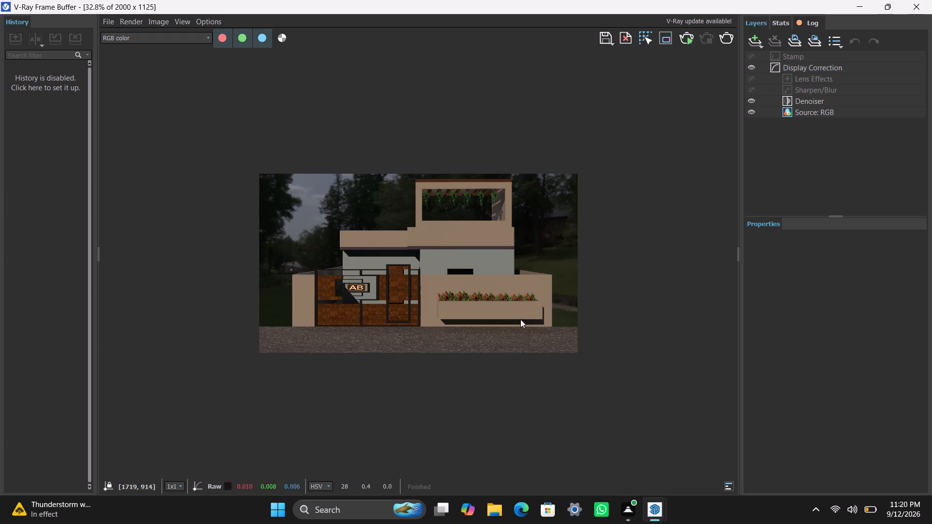
key(space)
Compare the whole house front at 32.8% and 65.6% zoom, ending at 65.6%.
scroll(328, 326, up, 1)
scroll(443, 287, down, 1)
scroll(444, 286, up, 1)
scroll(444, 287, down, 1)
scroll(444, 287, up, 1)
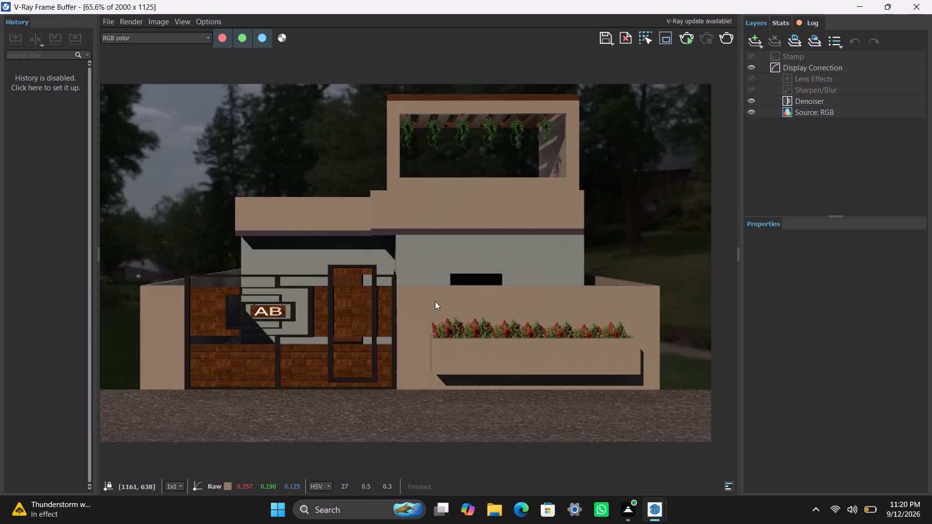
scroll(435, 301, down, 1)
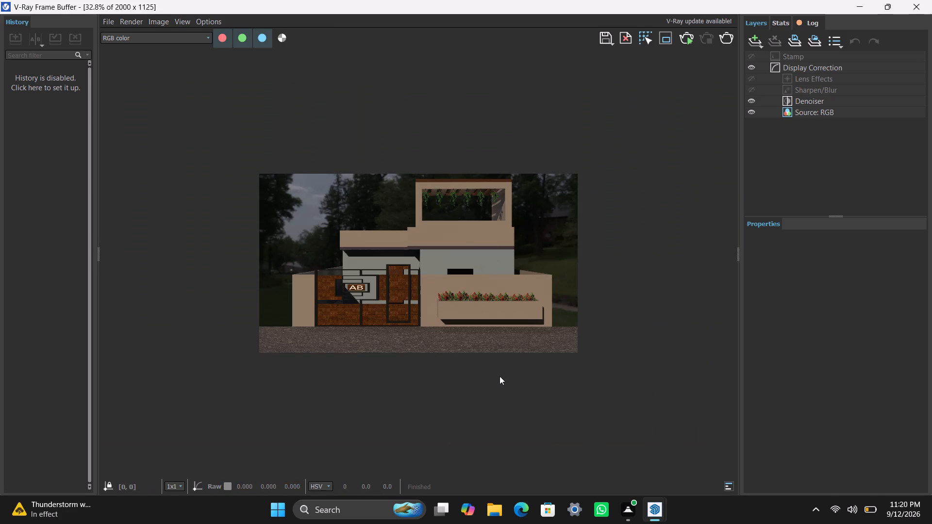
key(space)
scroll(287, 288, down, 1)
scroll(294, 289, up, 1)
scroll(453, 404, up, 1)
scroll(453, 431, down, 1)
scroll(440, 416, up, 2)
scroll(440, 416, down, 1)
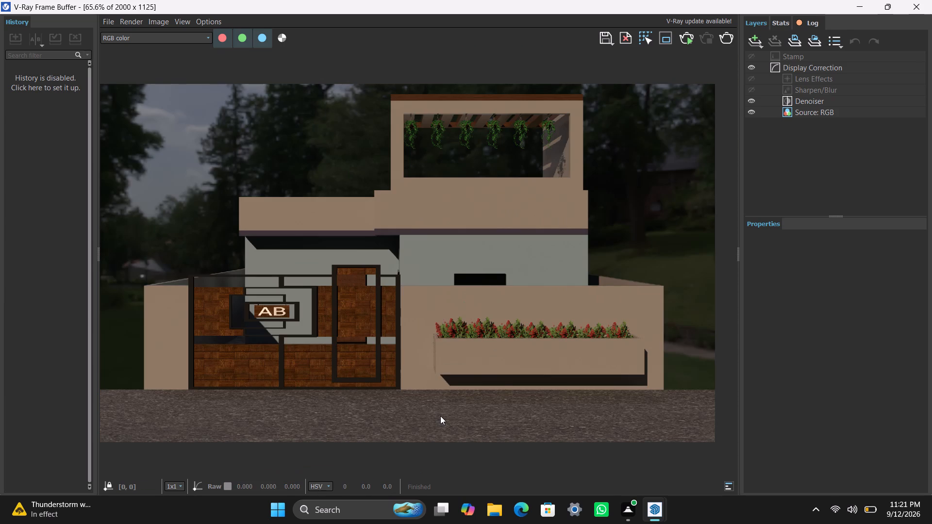
Compare the house front at 65.6% zoom with the green colour channel repeatedly switched off and on, ending with it on.
text(ggggggg)
key(g)
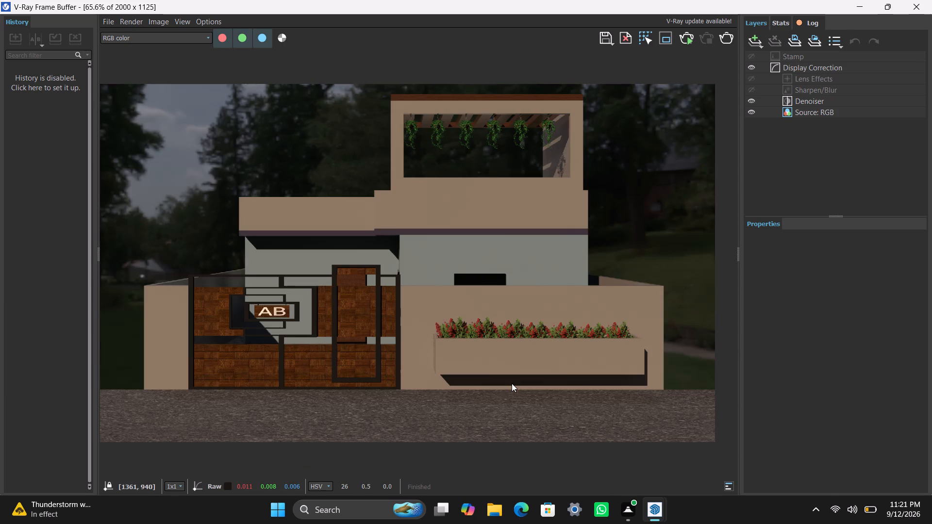
text(gggggg)
key(g)
key(g)
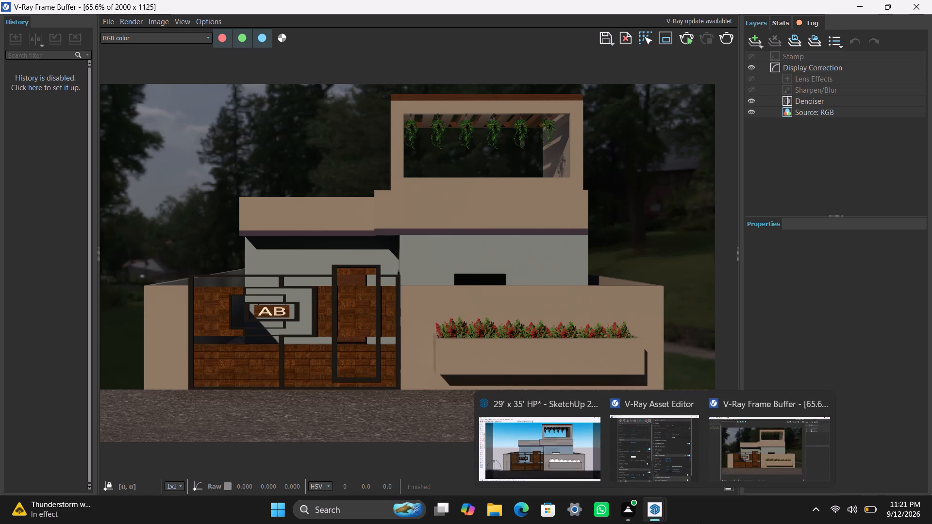
scroll(716, 498, down, 1)
scroll(687, 499, up, 1)
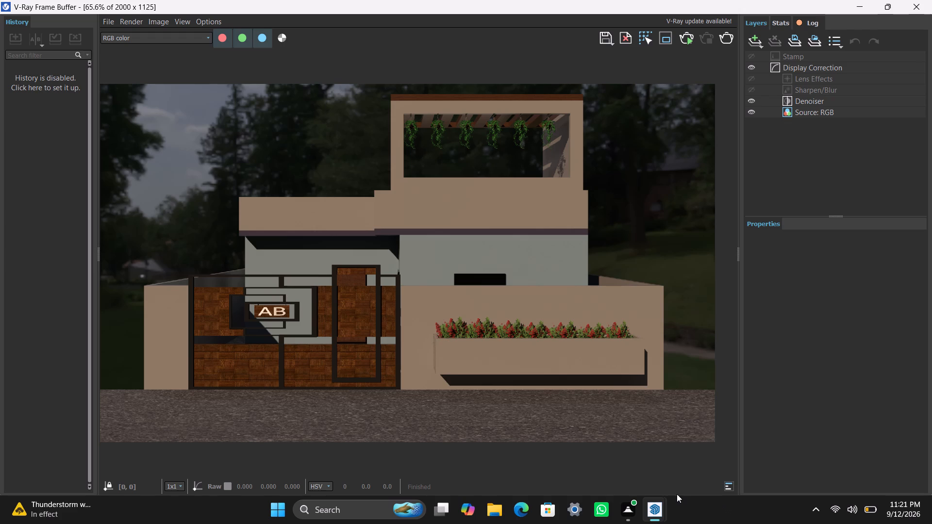
scroll(676, 493, up, 1)
scroll(594, 441, down, 1)
scroll(567, 377, up, 1)
text(gg)
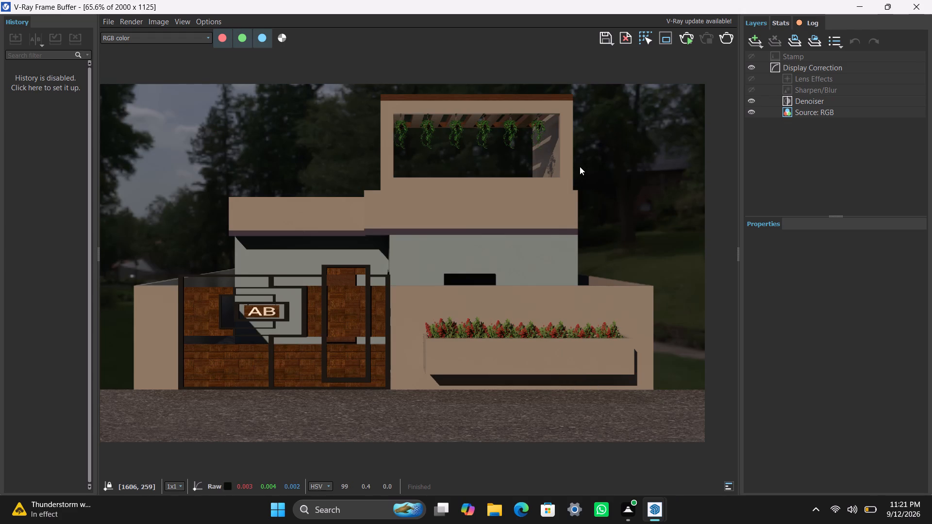
key(g)
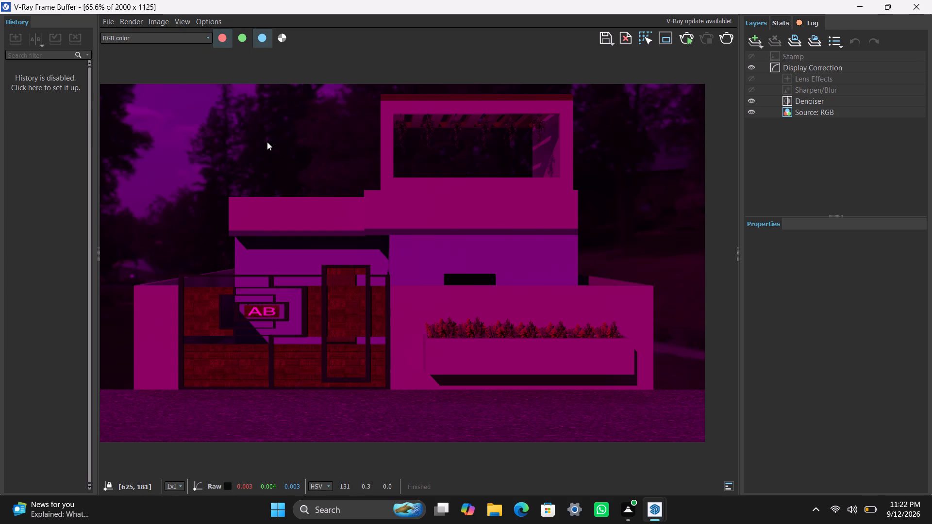
text(ggggggg)
text(gg)
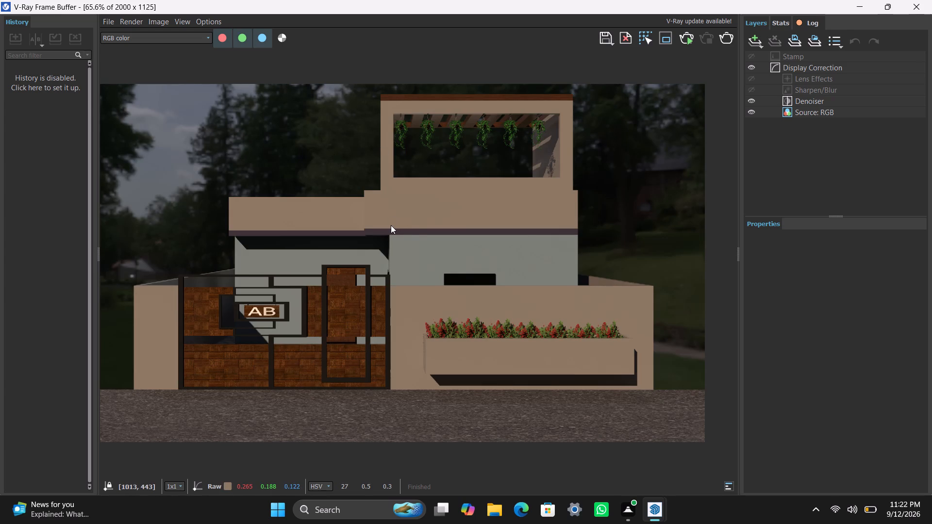
Examine the house front at 32.8% and 65.6% zoom, switching the green colour channel off and back on, ending at 65.6%.
scroll(414, 222, down, 1)
scroll(414, 222, up, 1)
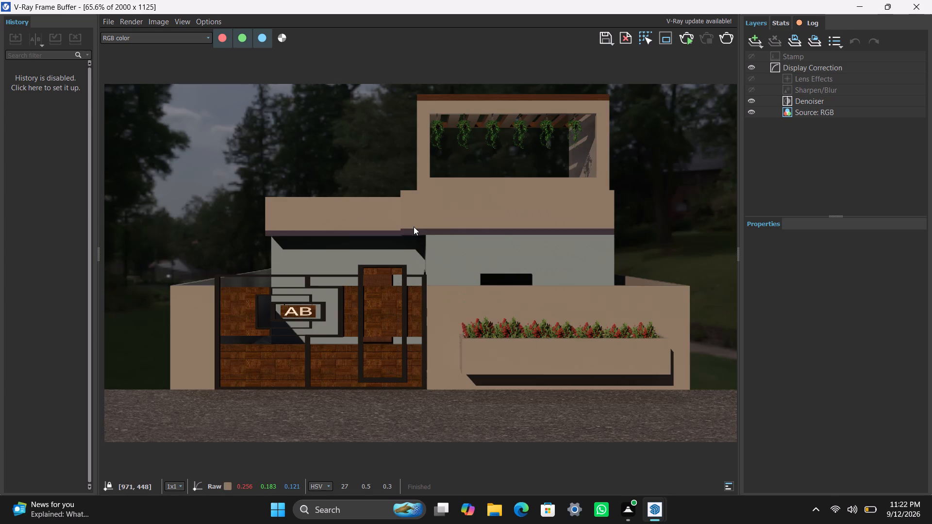
scroll(419, 225, down, 1)
scroll(419, 226, up, 1)
scroll(419, 226, down, 1)
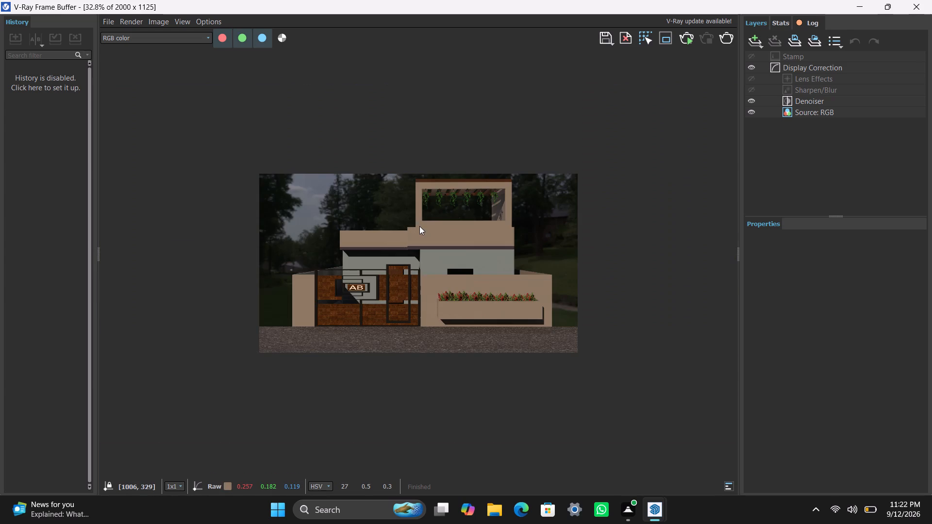
text(gggg)
scroll(423, 244, down, 1)
scroll(424, 246, up, 2)
scroll(424, 246, down, 1)
scroll(424, 246, up, 1)
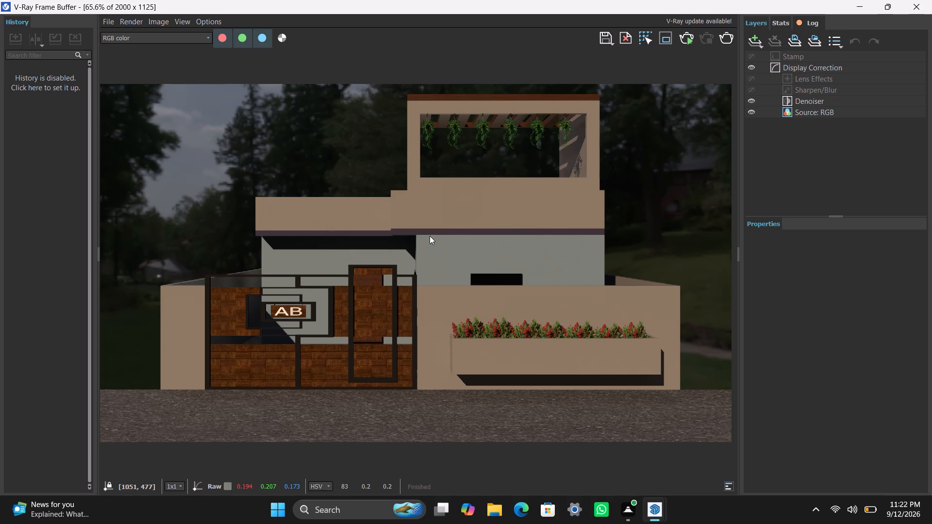
Examine the walls between gate and planter at 131.2% and 65.6% zoom, switching the green colour channel off and on, ending at 65.6%.
scroll(430, 236, up, 1)
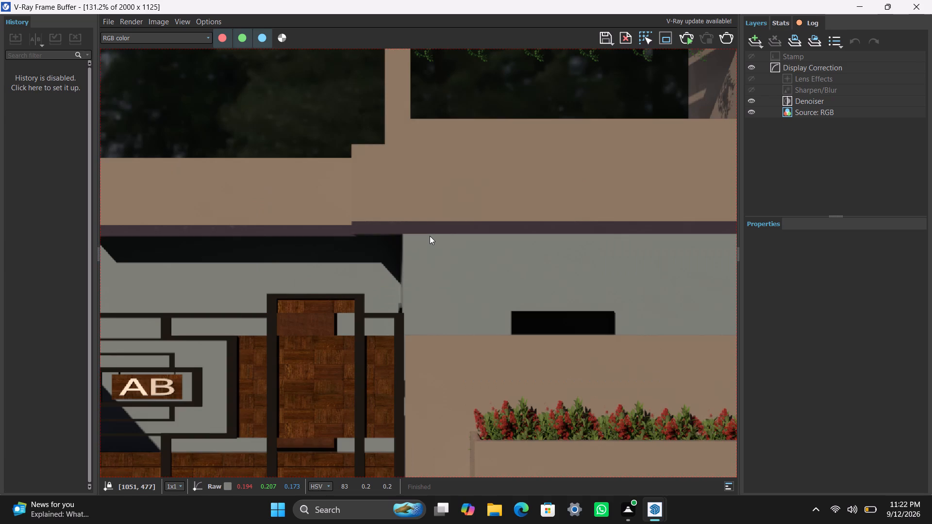
scroll(430, 236, down, 1)
scroll(430, 236, up, 1)
scroll(431, 236, down, 1)
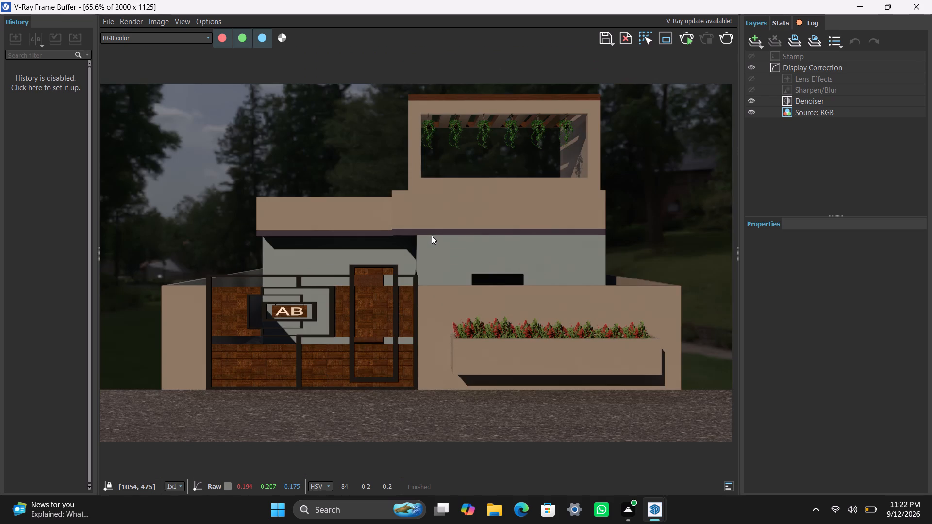
scroll(432, 235, up, 1)
scroll(432, 235, down, 1)
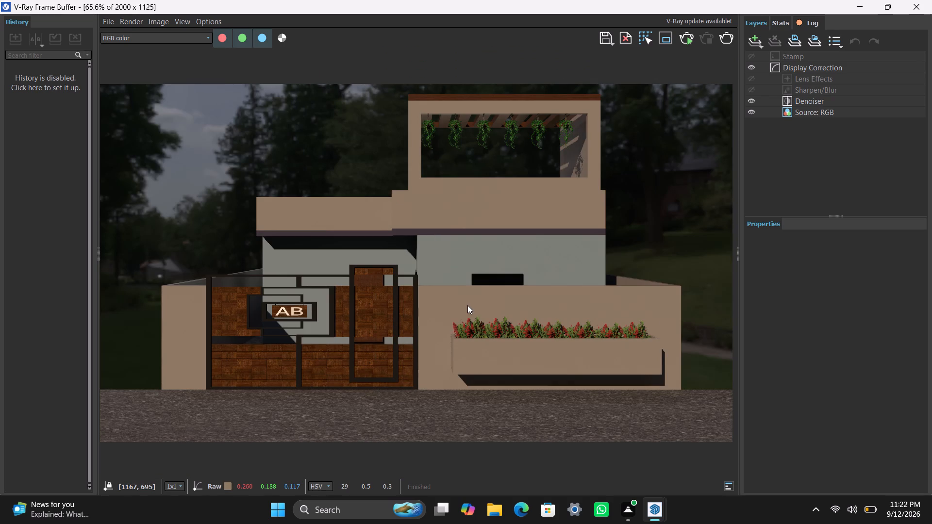
key(space)
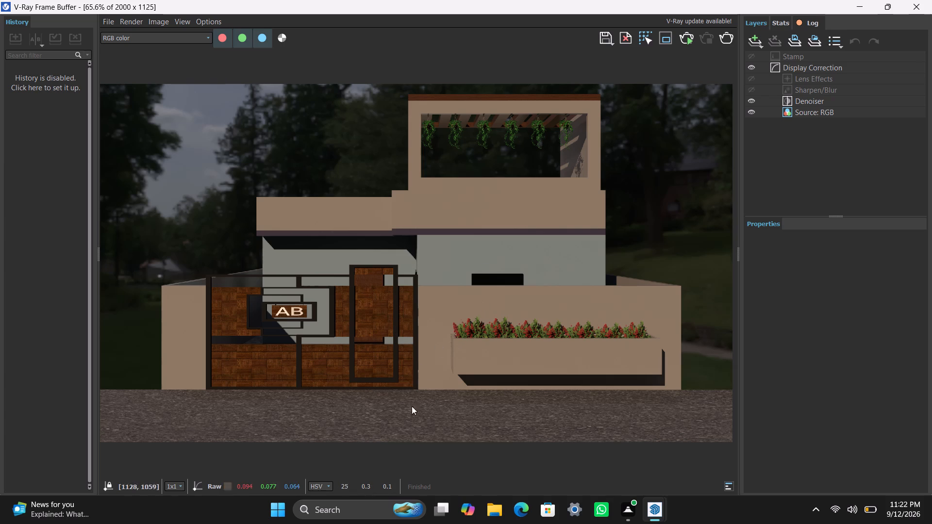
key(g)
text(ggggggg)
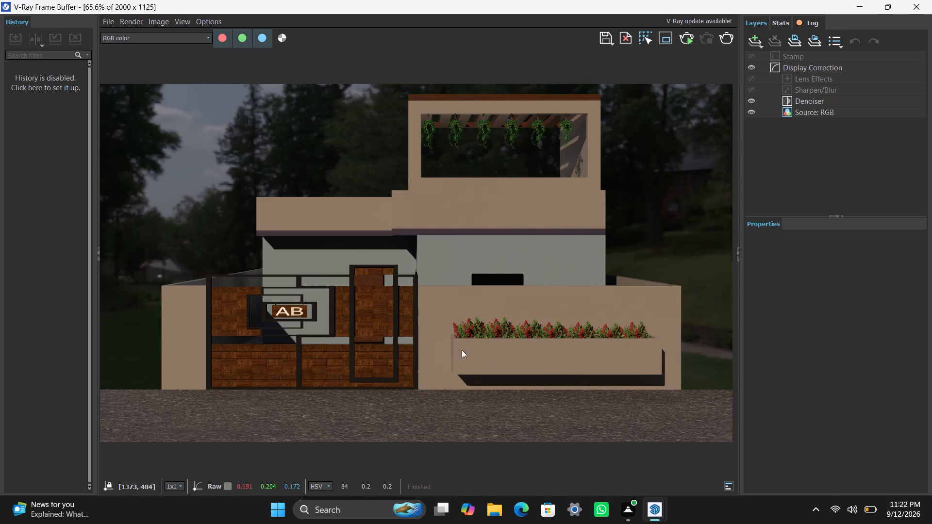
scroll(489, 335, up, 1)
scroll(489, 333, down, 1)
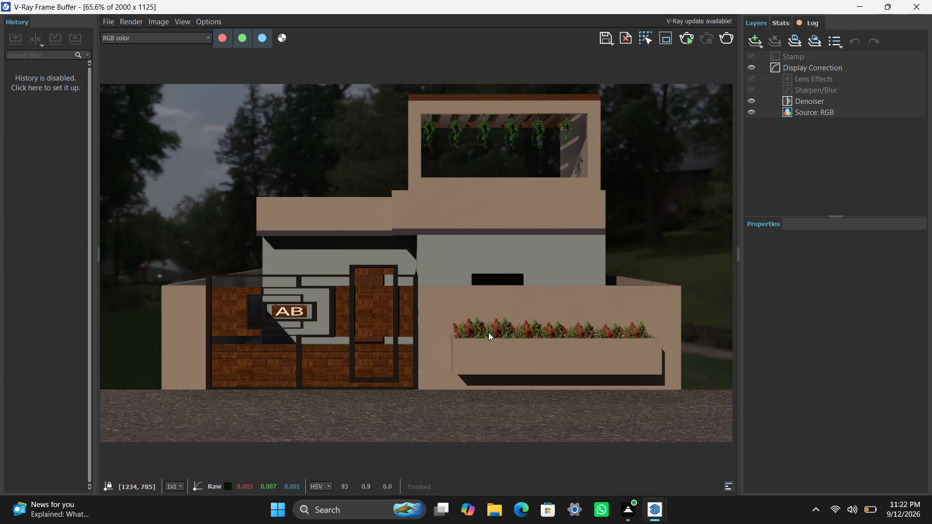
Examine the planter, the upper terrace with hanging plants and the parapet over the gate at 131.2% zoom, finishing at 65.6%.
middle_drag(466, 313, 479, 333)
scroll(469, 314, up, 1)
middle_drag(469, 313, 318, 368)
middle_drag(444, 333, 384, 377)
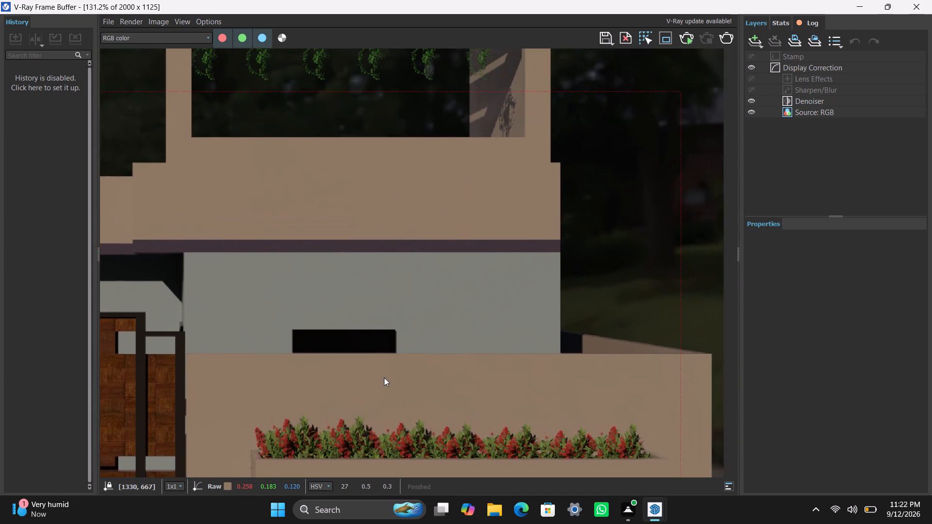
middle_drag(384, 377, 360, 390)
middle_drag(413, 322, 436, 441)
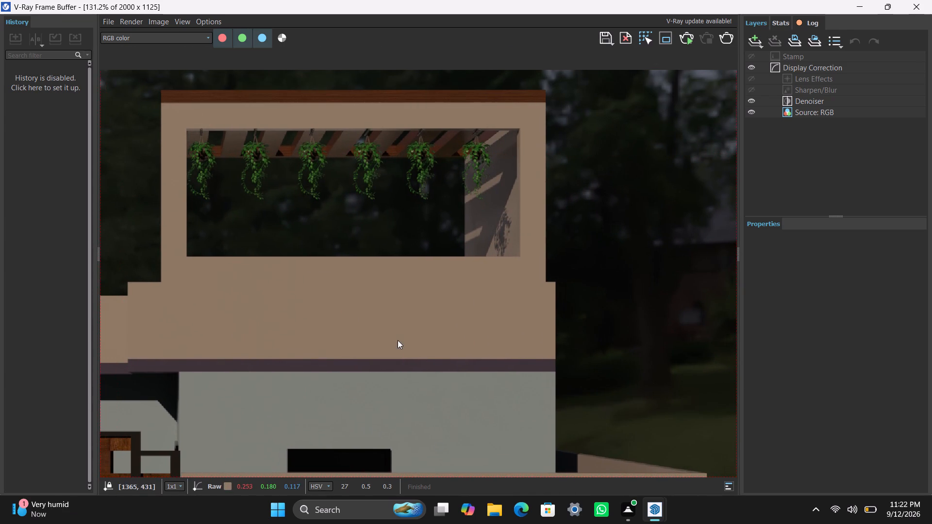
middle_drag(398, 340, 505, 400)
middle_drag(440, 359, 590, 356)
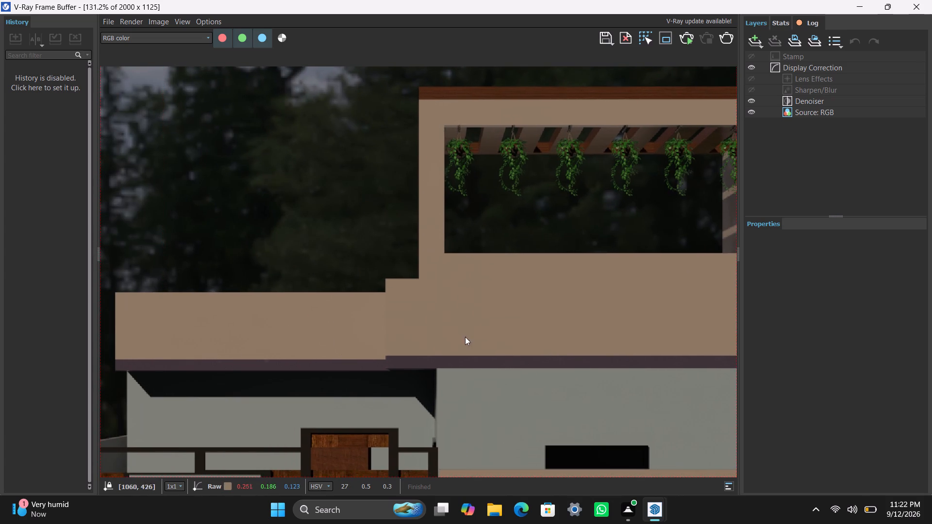
middle_drag(402, 334, 553, 316)
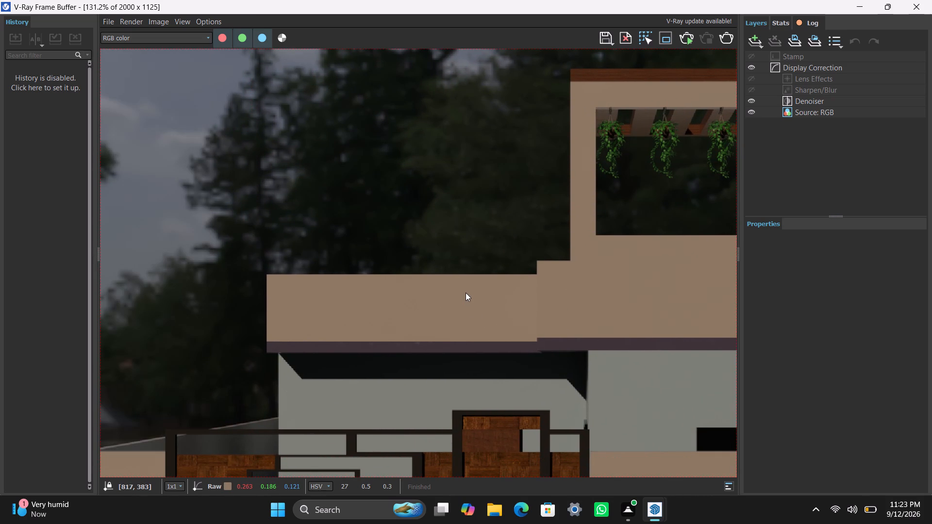
scroll(458, 288, down, 2)
middle_drag(458, 288, 478, 284)
scroll(456, 279, up, 1)
middle_drag(431, 281, 445, 299)
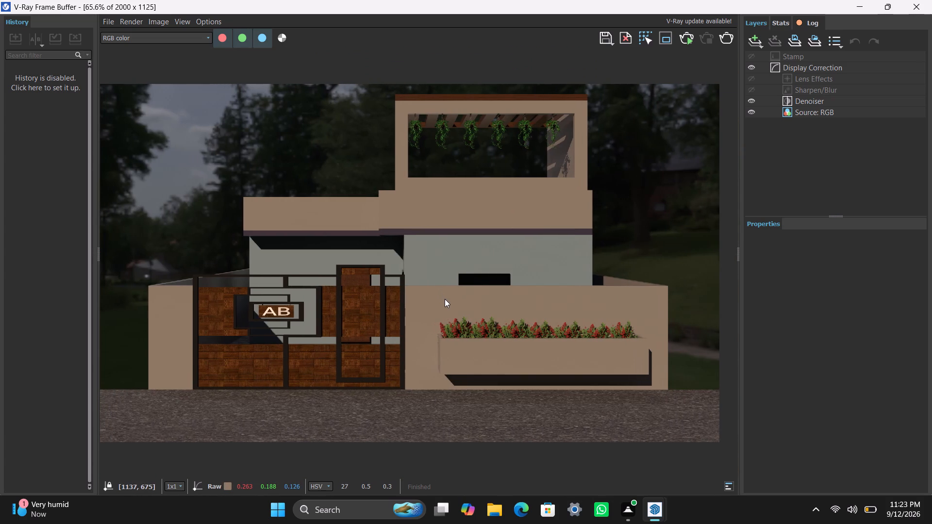
Compare the house front at 65.6% zoom with the green colour channel repeatedly switched off and on, ending with it on.
middle_drag(445, 299, 445, 299)
text(gggg)
scroll(305, 294, down, 1)
scroll(306, 294, up, 1)
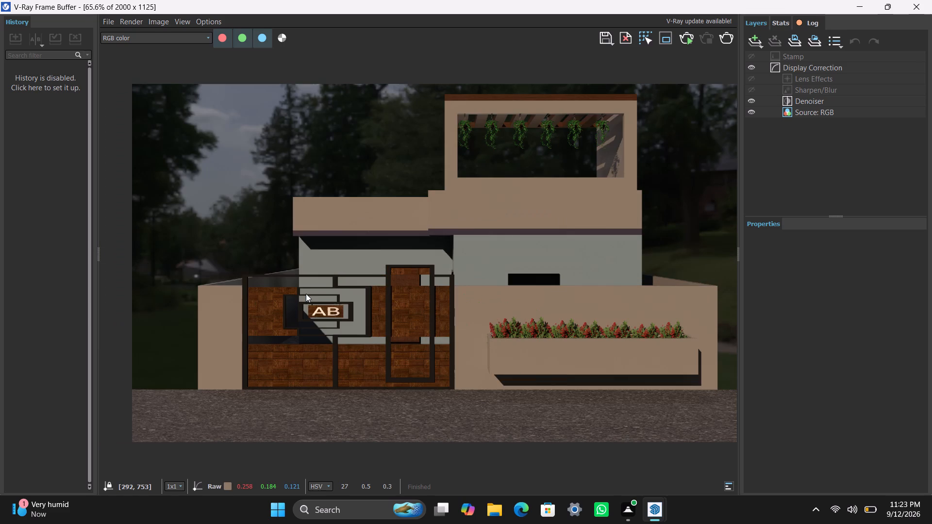
text(ggg)
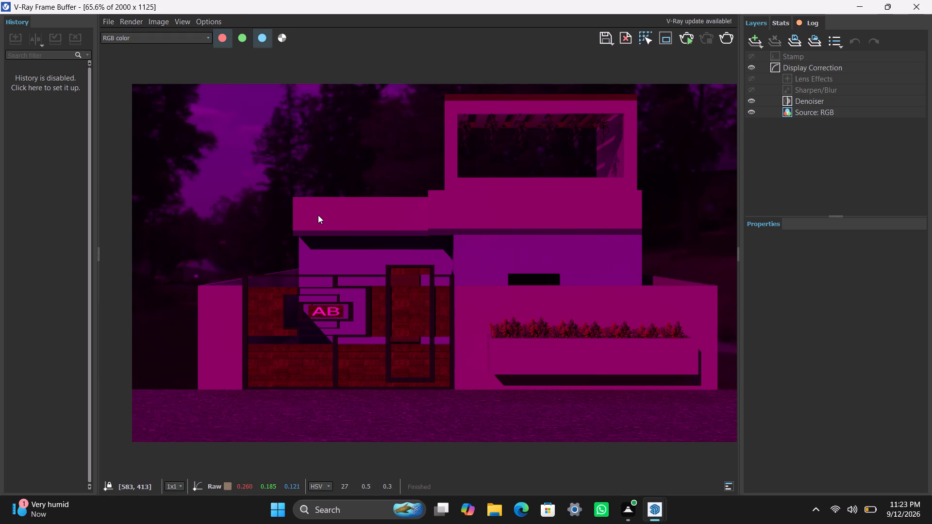
key(g)
text(ggg)
text(gg)
key(g)
text(gg)
Examine the whole render at 16.4% zoom and the walls between gate and planter at 131.2%, finishing at 65.6%.
scroll(323, 253, down, 2)
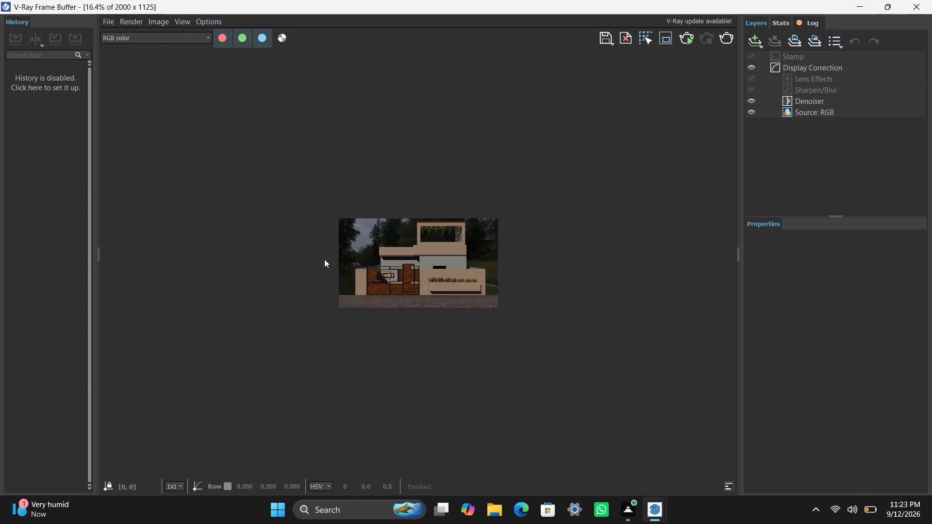
scroll(324, 259, up, 2)
middle_drag(401, 245, 401, 251)
scroll(413, 249, up, 1)
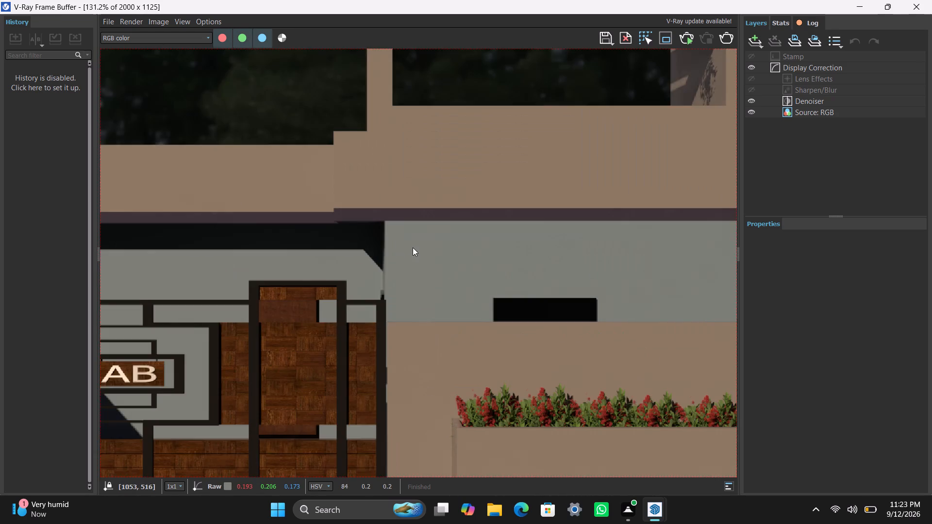
middle_drag(409, 250, 557, 310)
scroll(492, 289, down, 2)
middle_drag(500, 281, 482, 288)
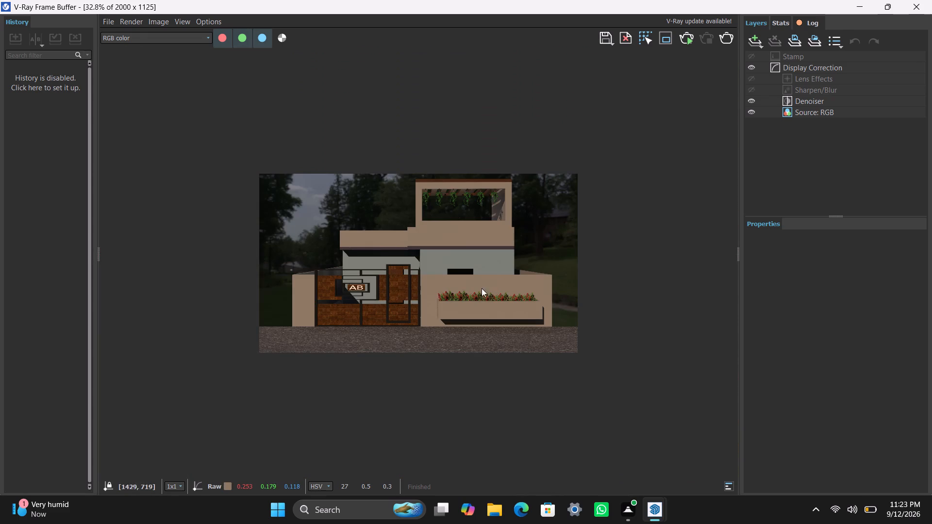
middle_drag(482, 288, 463, 288)
scroll(401, 271, up, 1)
middle_drag(436, 273, 459, 299)
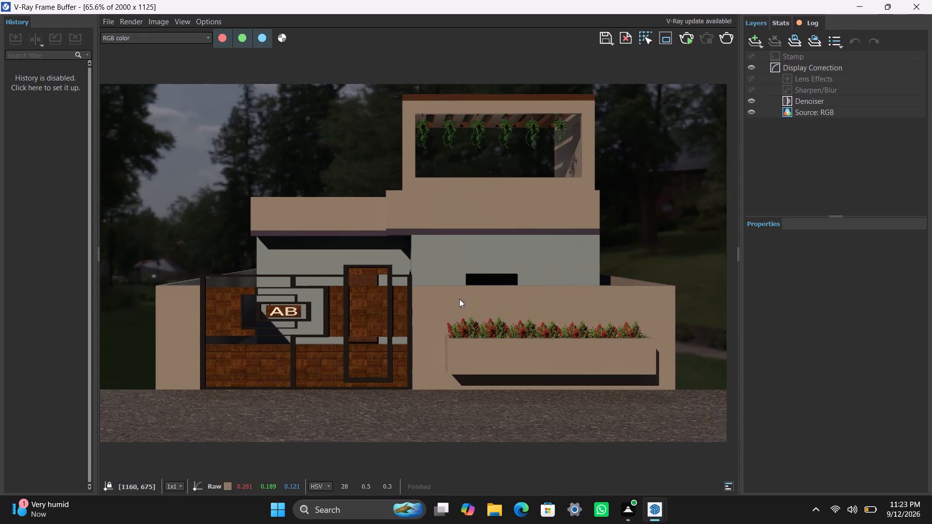
Examine the parapet above the gate and the terrace with hanging plants at 131.2% zoom, finishing at 65.6%.
middle_drag(459, 299, 366, 303)
middle_drag(399, 266, 495, 312)
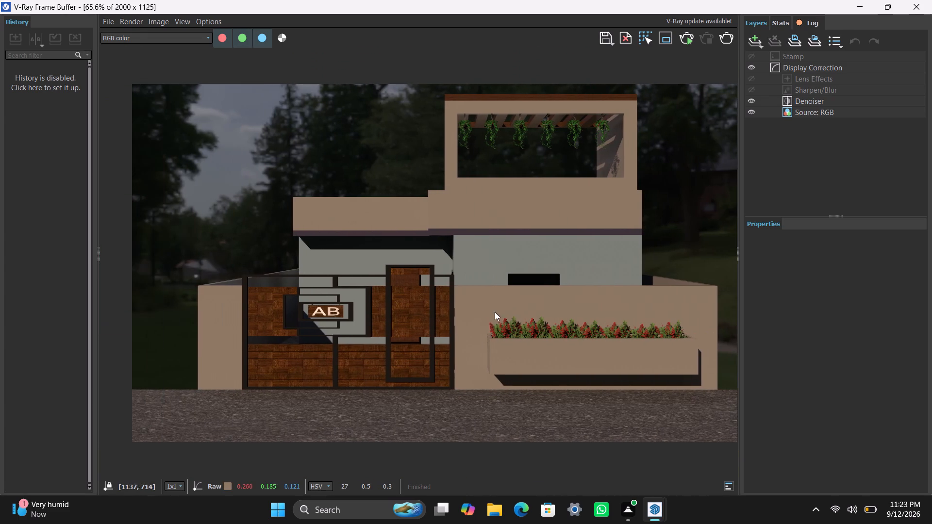
middle_drag(495, 312, 492, 311)
scroll(456, 262, up, 1)
middle_drag(463, 247, 448, 348)
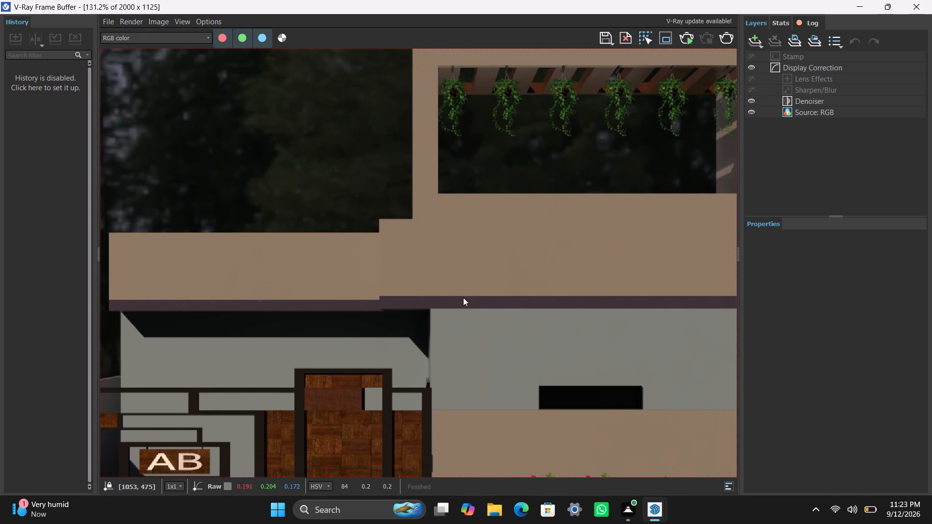
scroll(463, 296, down, 1)
middle_drag(500, 283, 483, 324)
Compare the house front with the green colour channel switched off and on, then at 32.8% and 65.6% zoom with it on.
key(g)
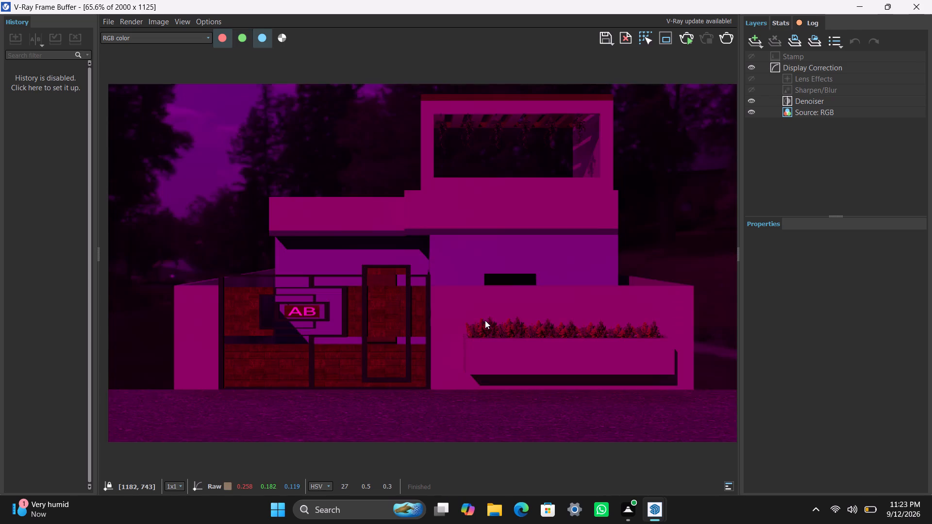
text(ggggggggg)
scroll(486, 310, down, 2)
scroll(479, 310, up, 2)
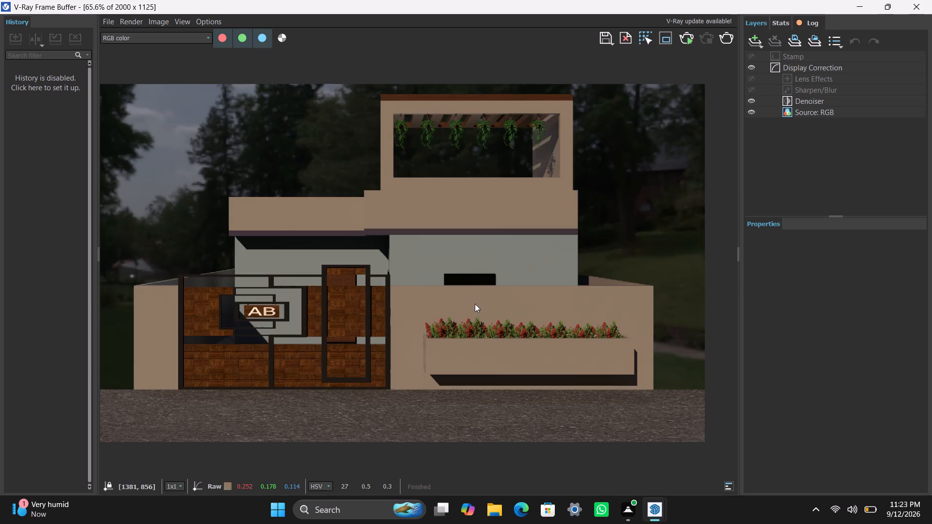
scroll(451, 271, up, 1)
scroll(451, 270, down, 2)
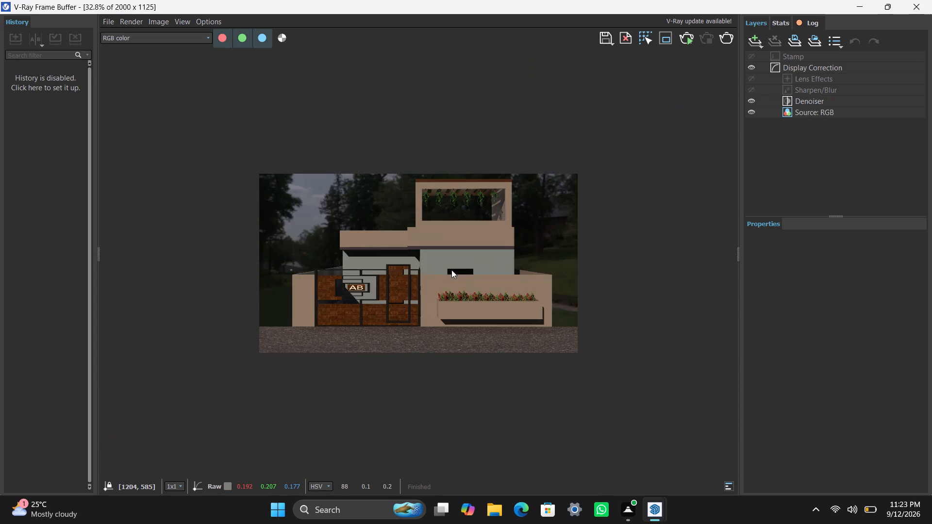
scroll(451, 270, up, 1)
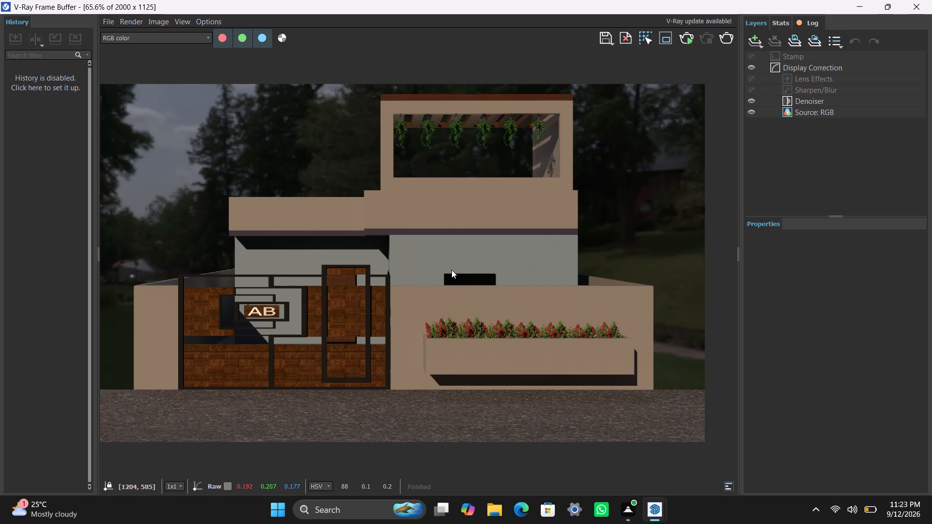
key(ctrl+s)
key(space)
Examine the dark slot opening above the boundary wall at up to 524.8% zoom, finishing at 65.6%.
middle_drag(451, 271, 479, 311)
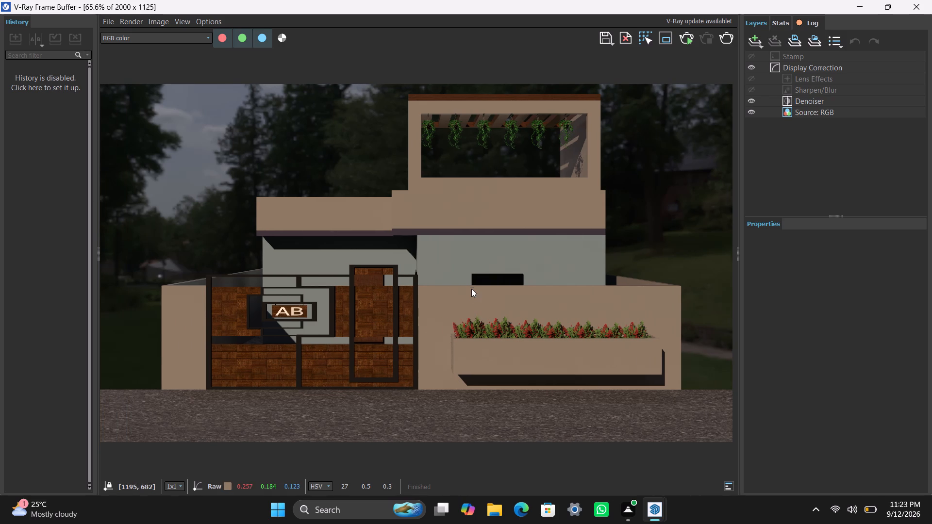
scroll(471, 287, up, 3)
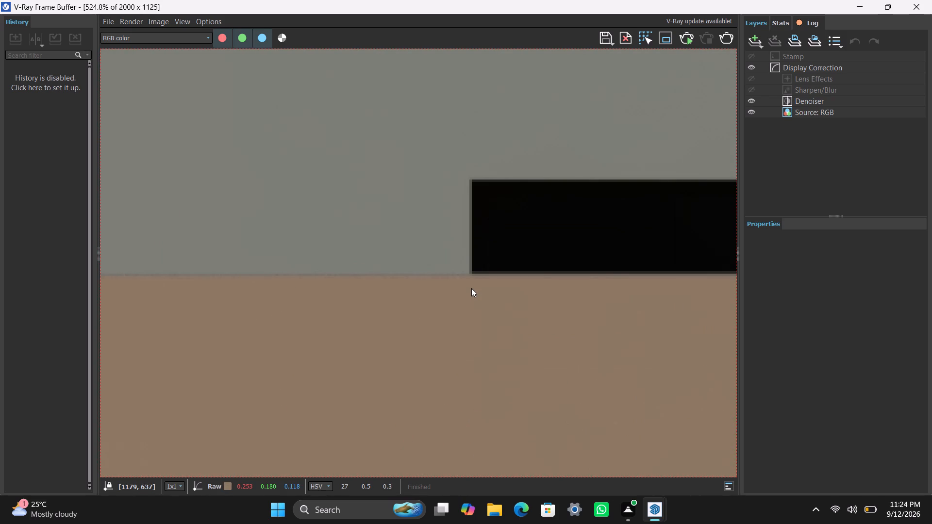
scroll(487, 275, down, 2)
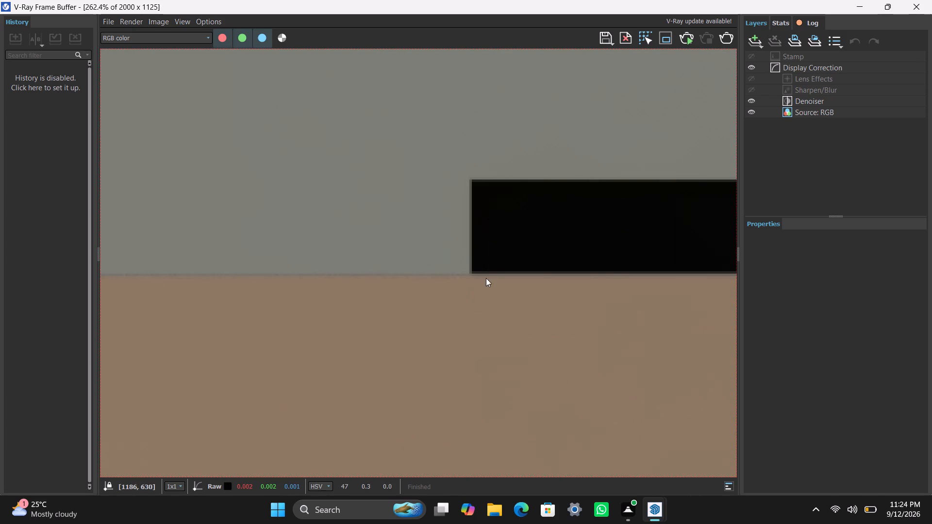
scroll(483, 279, down, 2)
scroll(454, 264, up, 1)
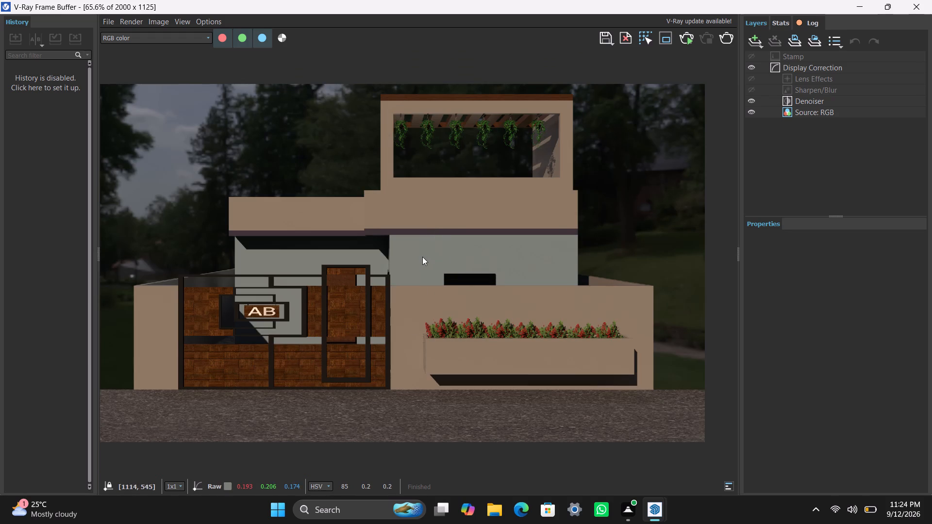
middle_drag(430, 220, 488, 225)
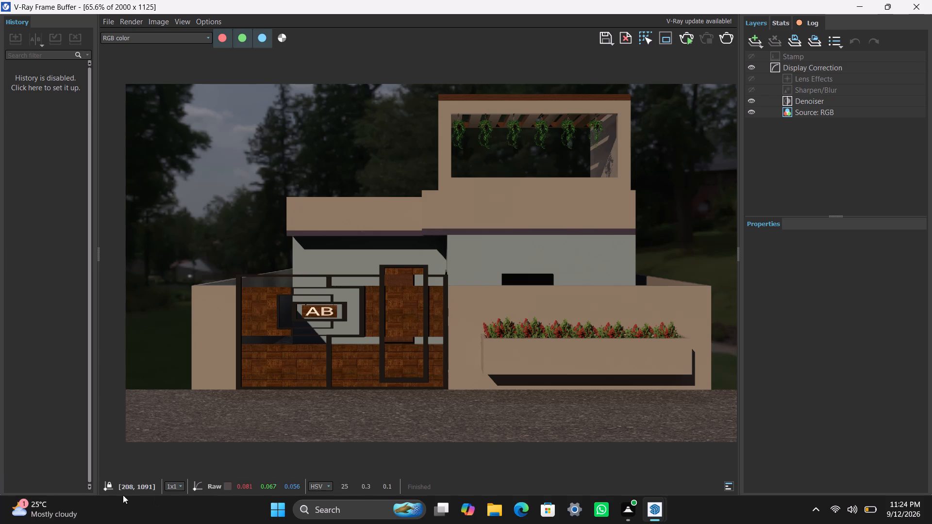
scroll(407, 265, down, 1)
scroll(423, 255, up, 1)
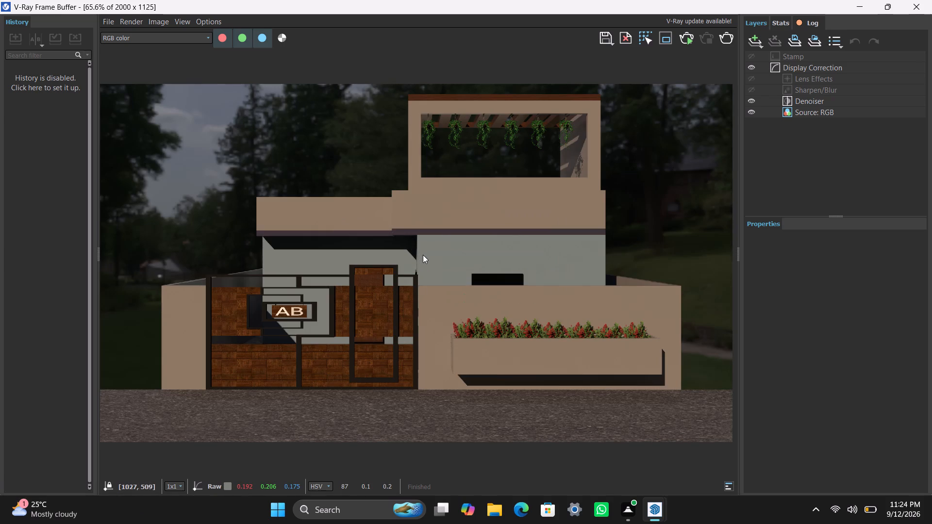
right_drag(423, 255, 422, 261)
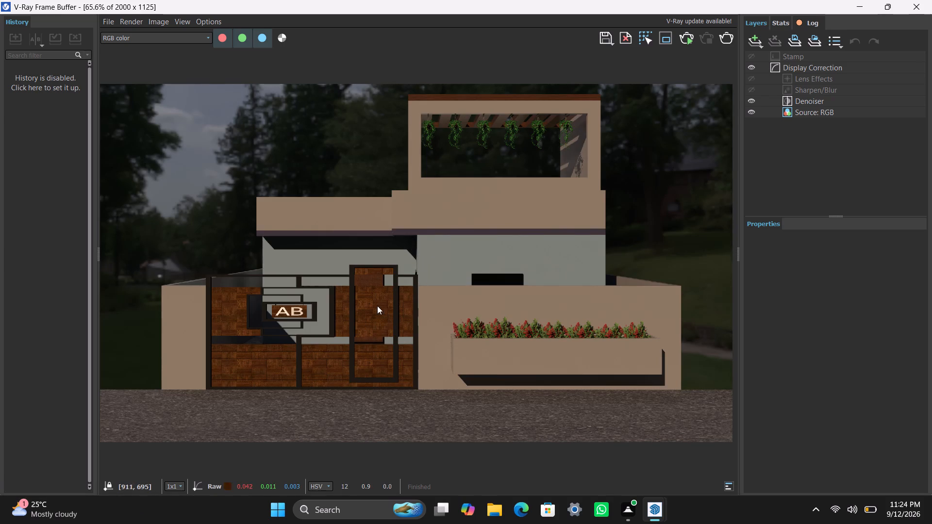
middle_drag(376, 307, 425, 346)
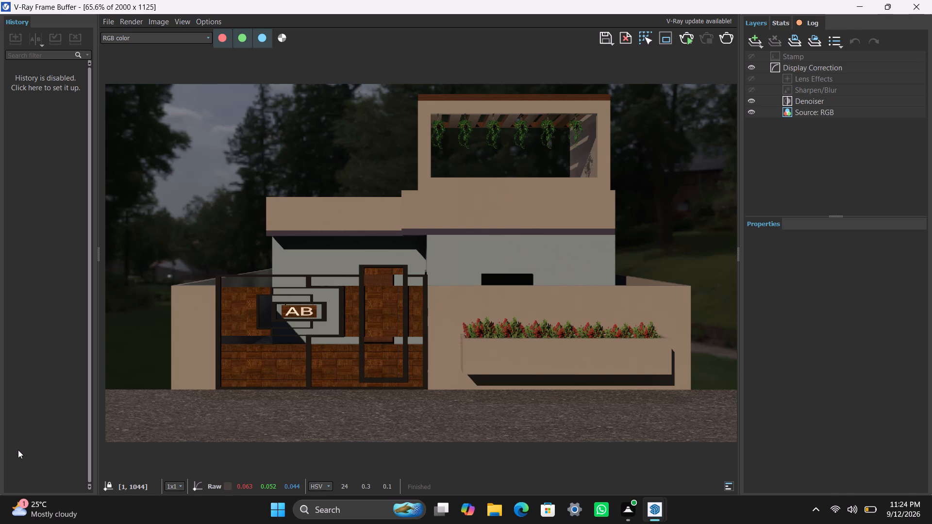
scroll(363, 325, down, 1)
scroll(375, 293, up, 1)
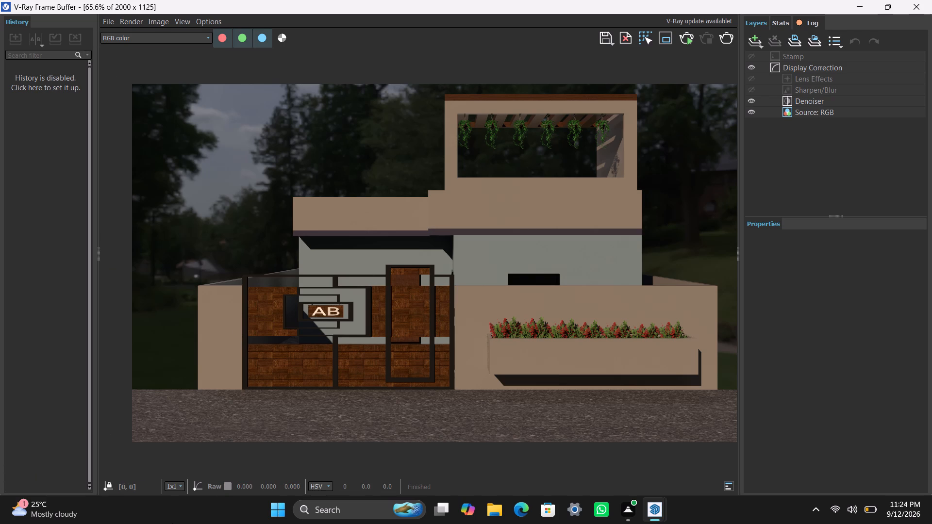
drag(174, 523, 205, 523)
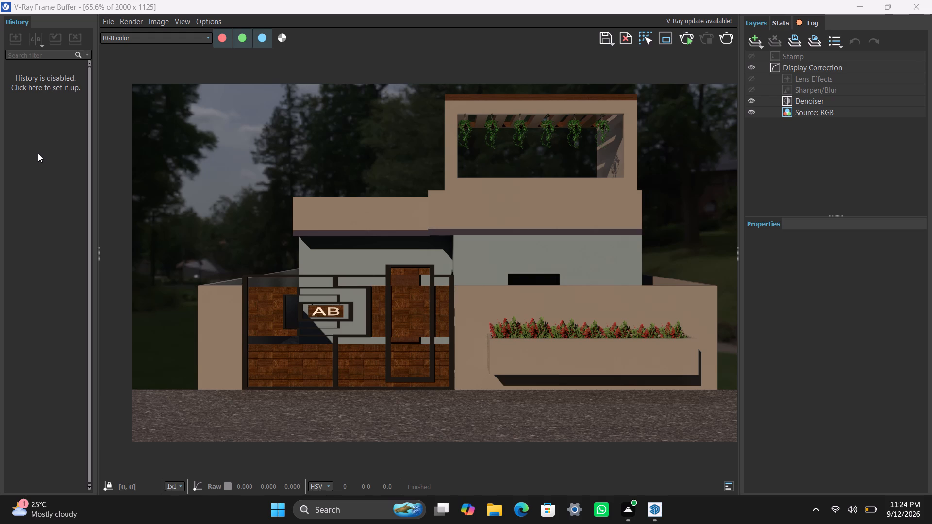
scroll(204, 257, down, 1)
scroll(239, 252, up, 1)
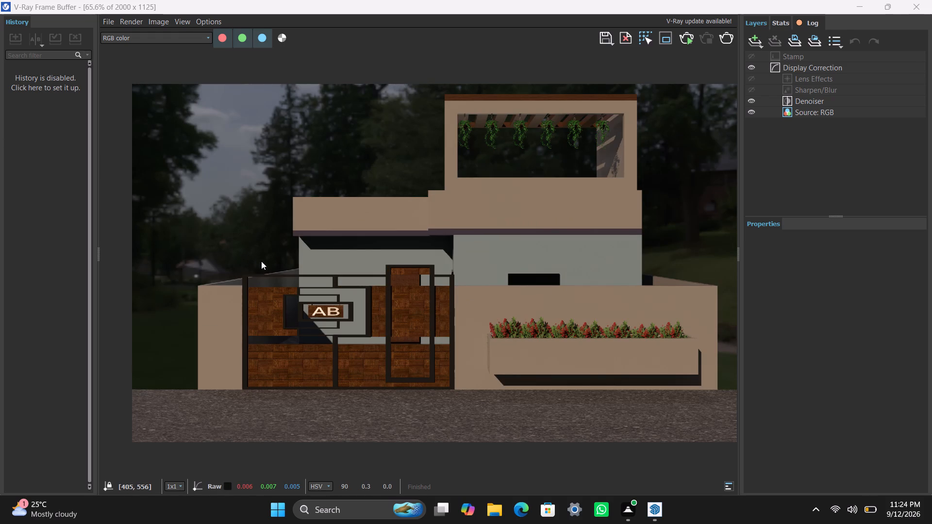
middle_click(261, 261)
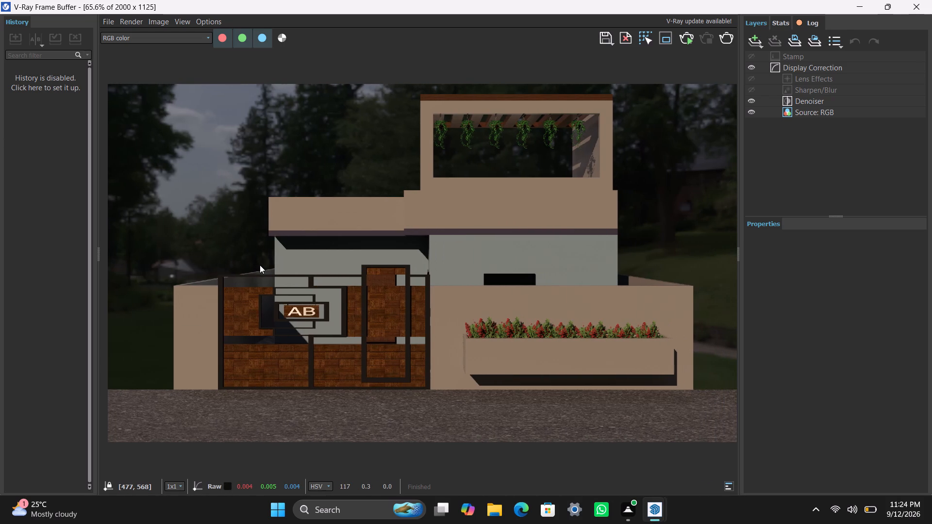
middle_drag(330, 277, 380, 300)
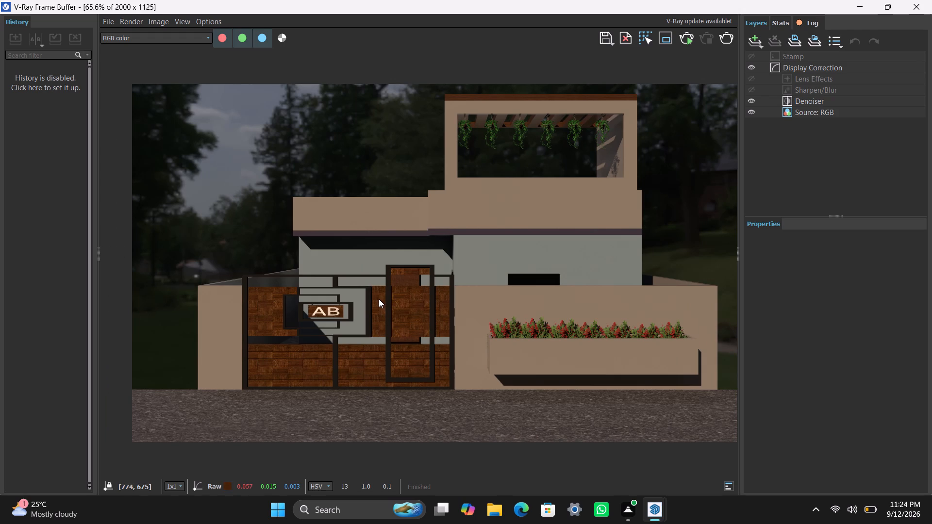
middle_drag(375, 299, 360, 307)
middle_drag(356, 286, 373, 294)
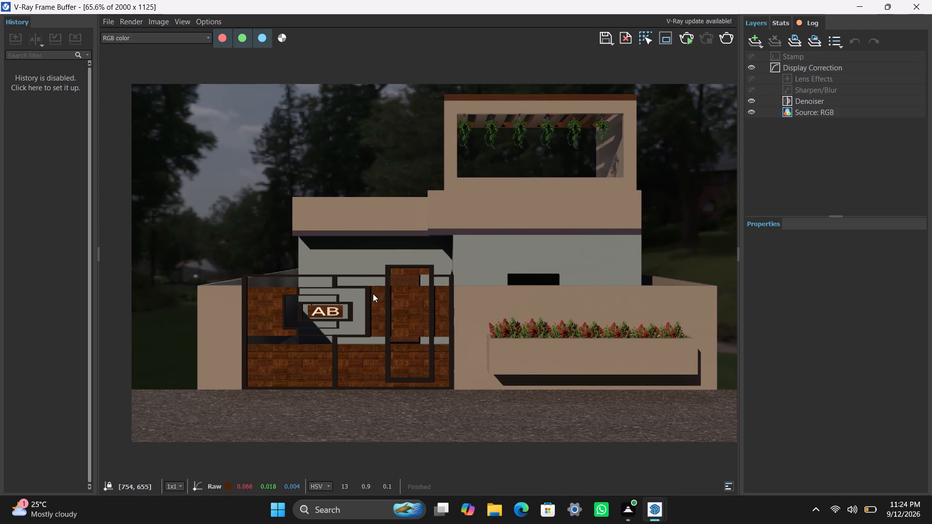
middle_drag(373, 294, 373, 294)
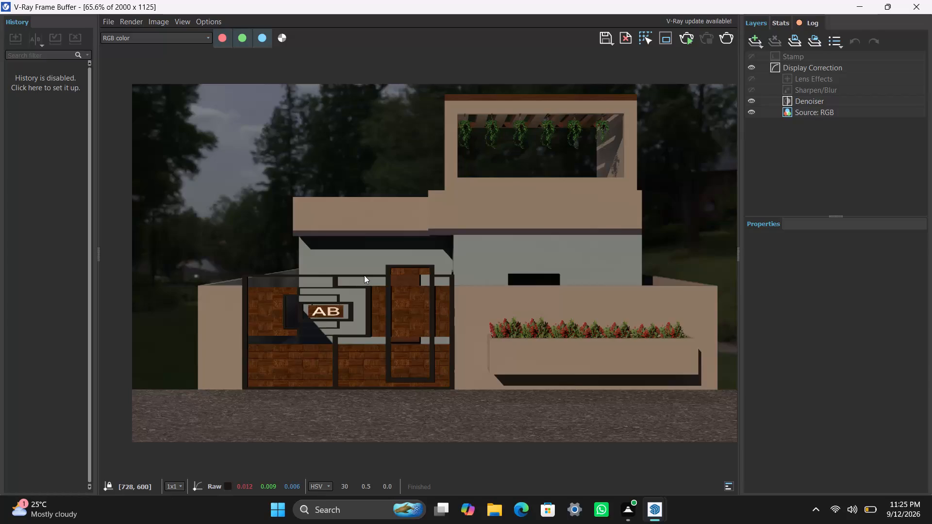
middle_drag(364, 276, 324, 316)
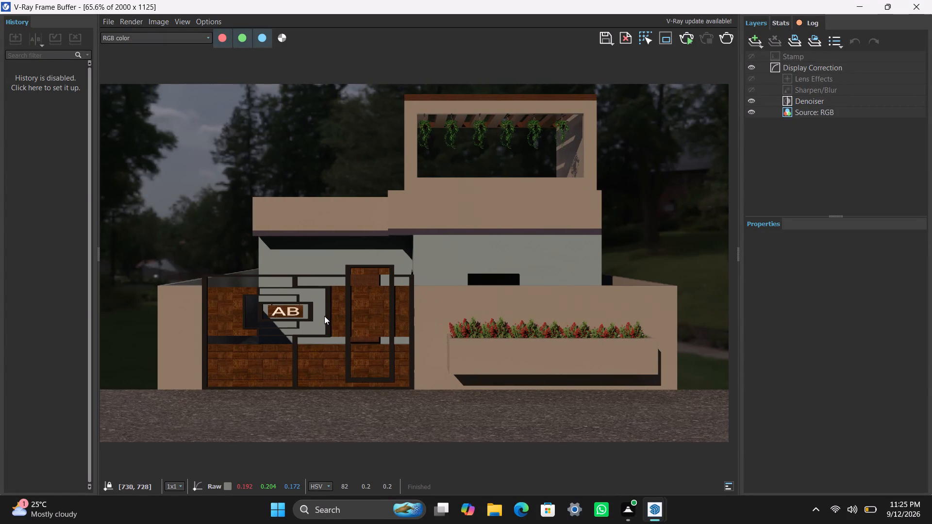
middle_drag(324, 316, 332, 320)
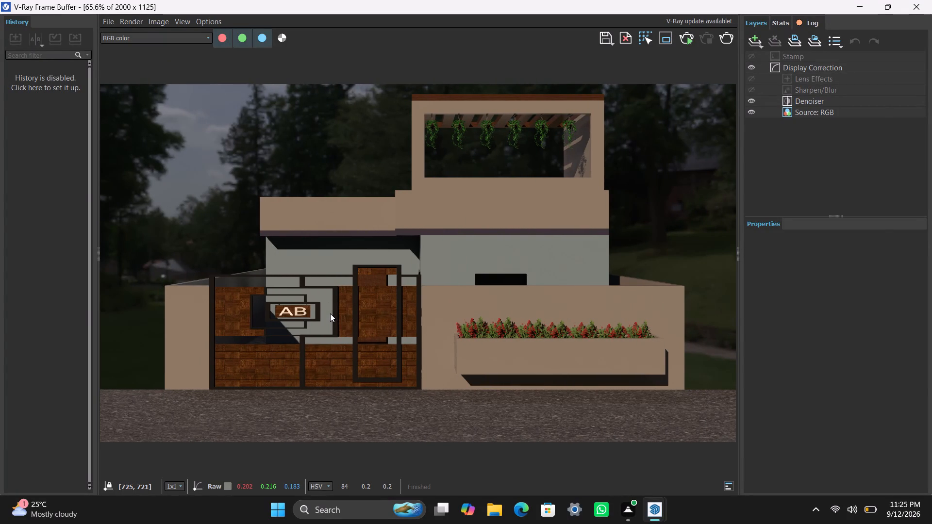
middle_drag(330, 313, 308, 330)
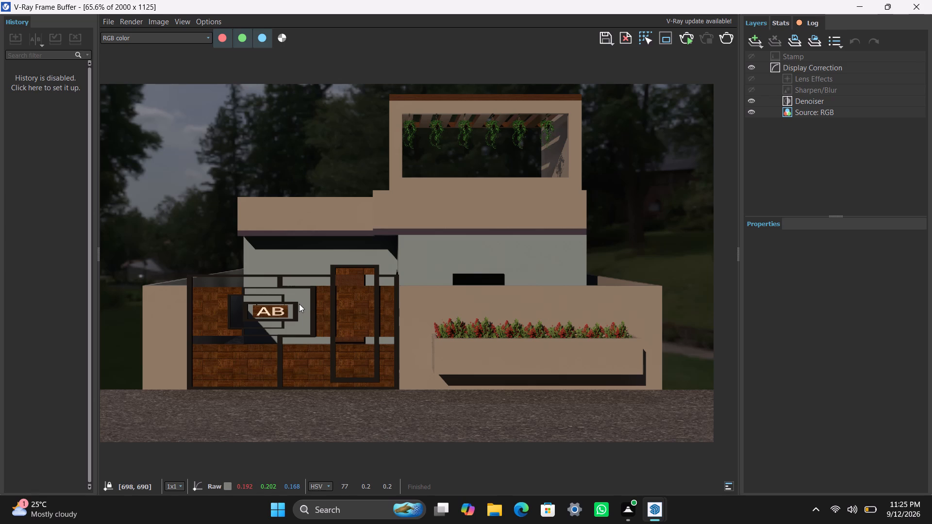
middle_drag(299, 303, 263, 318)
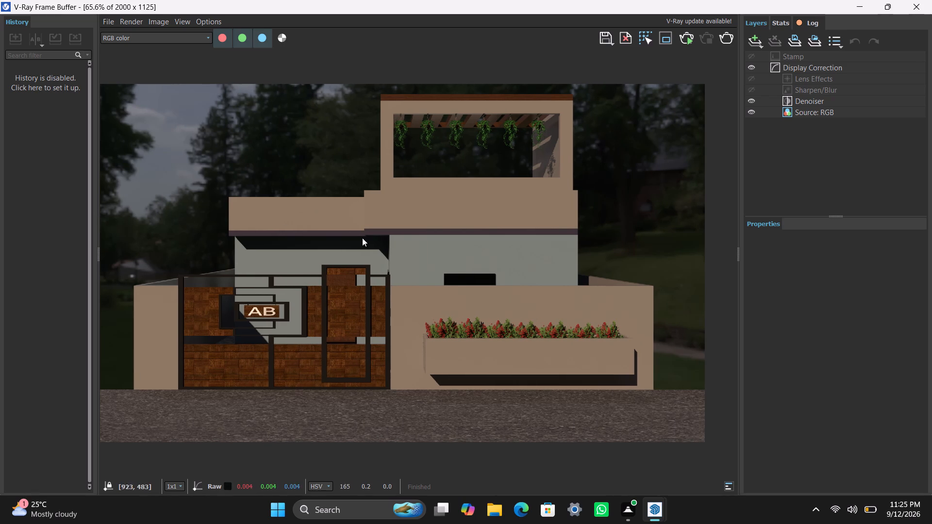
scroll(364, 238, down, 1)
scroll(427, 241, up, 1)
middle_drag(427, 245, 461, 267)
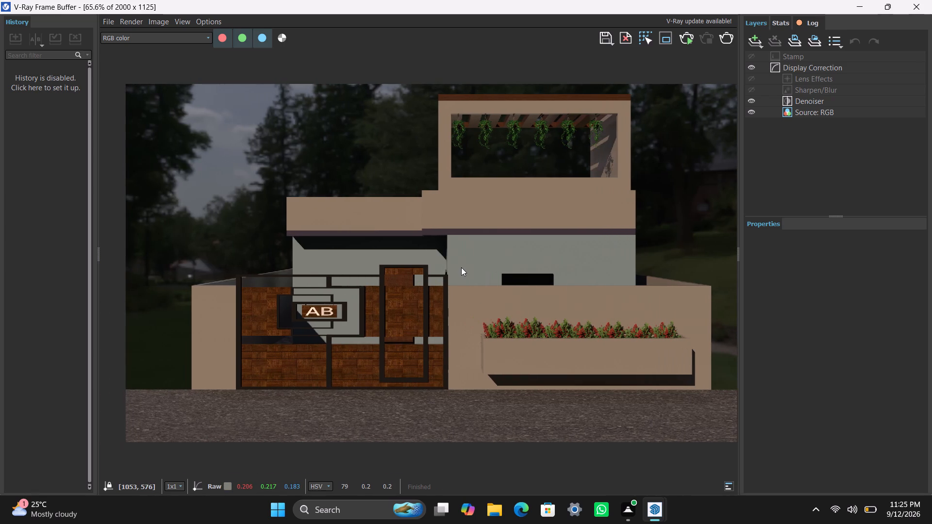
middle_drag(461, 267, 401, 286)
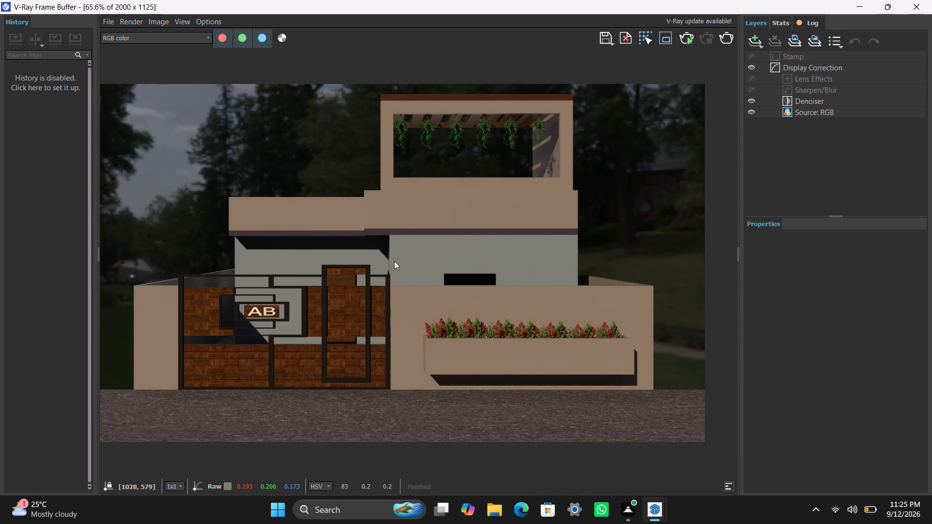
Examine the flower planter and the boundary wall beside the gate at 131.2% zoom, finishing at 65.6%.
scroll(394, 260, down, 1)
scroll(400, 256, up, 1)
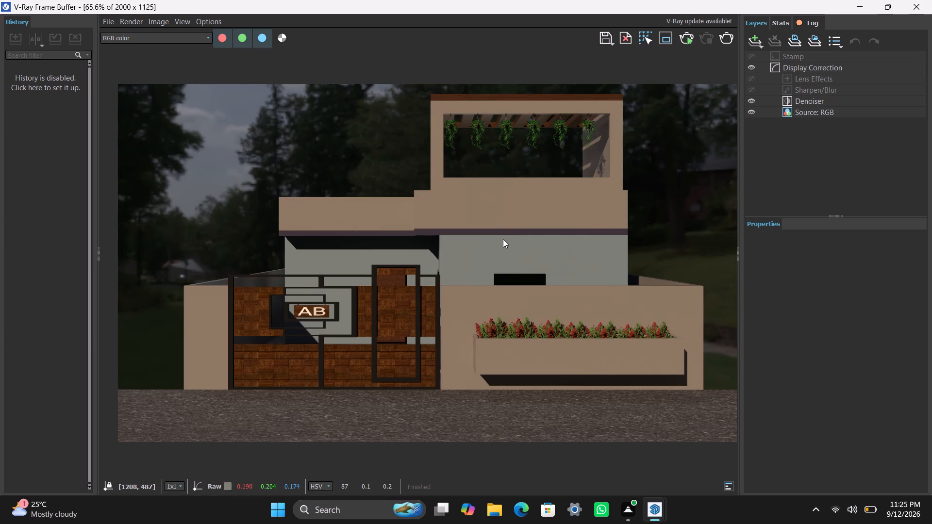
middle_drag(507, 248, 538, 269)
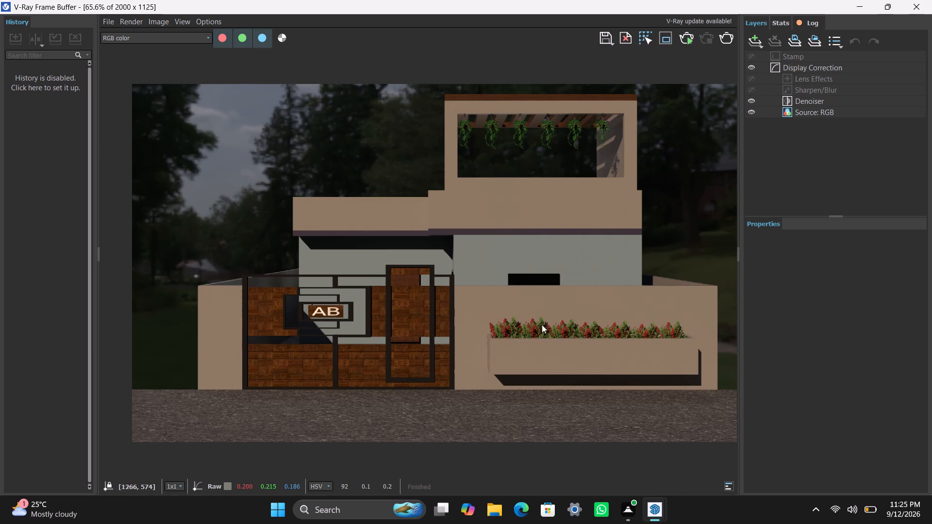
middle_drag(548, 314, 482, 366)
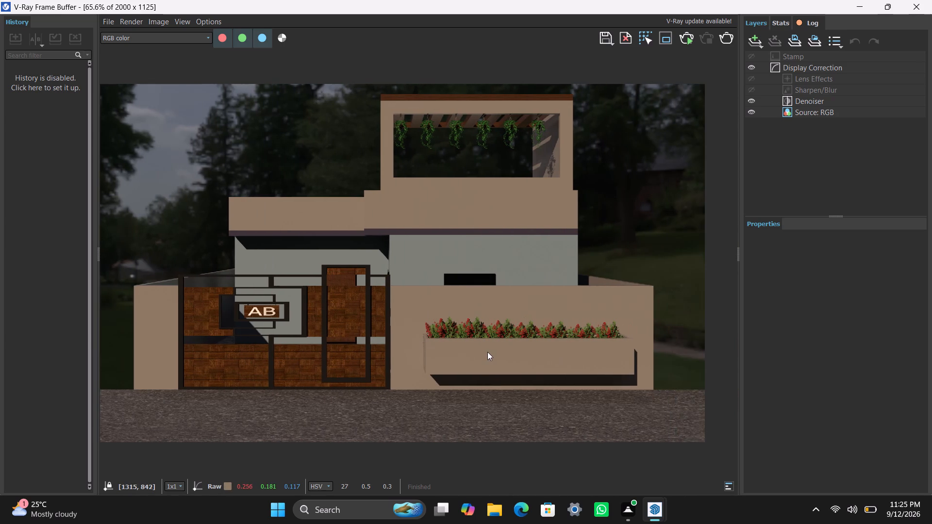
scroll(487, 352, down, 1)
scroll(487, 342, up, 1)
middle_drag(492, 338, 538, 343)
scroll(539, 316, up, 1)
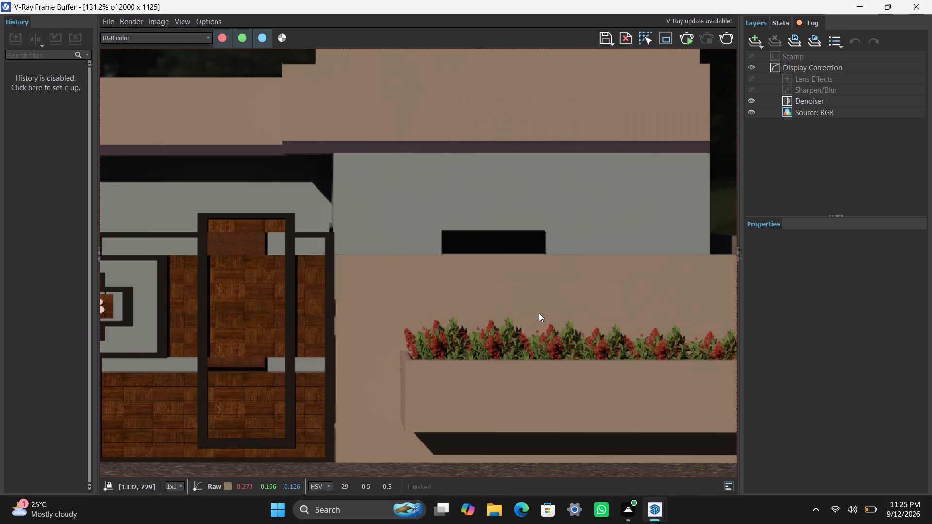
scroll(539, 311, down, 1)
middle_drag(539, 311, 582, 330)
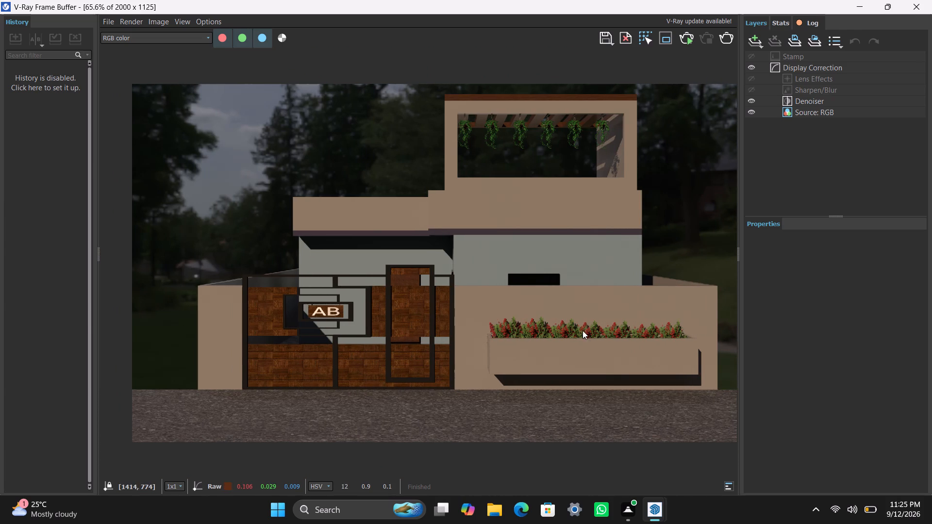
middle_drag(582, 330, 549, 350)
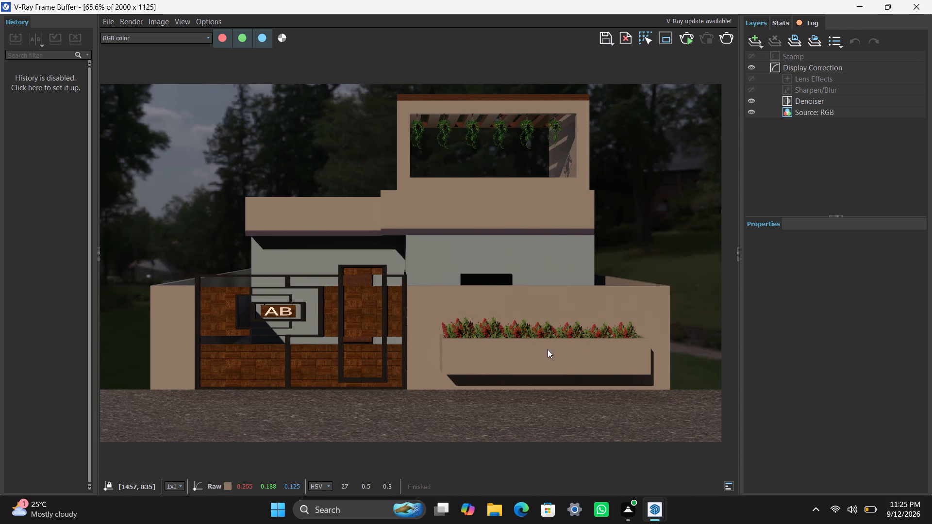
scroll(567, 336, up, 1)
middle_drag(567, 336, 657, 353)
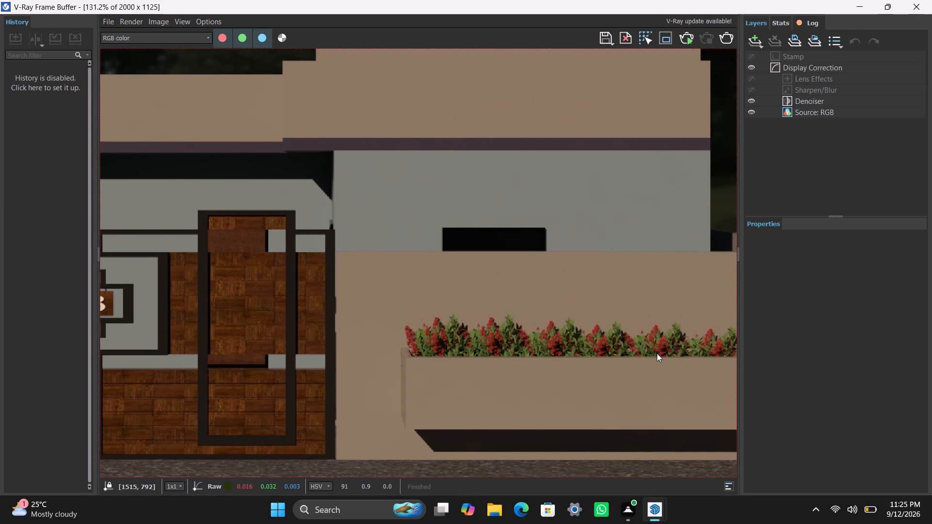
middle_drag(657, 353, 657, 355)
scroll(586, 361, down, 1)
middle_drag(585, 360, 584, 361)
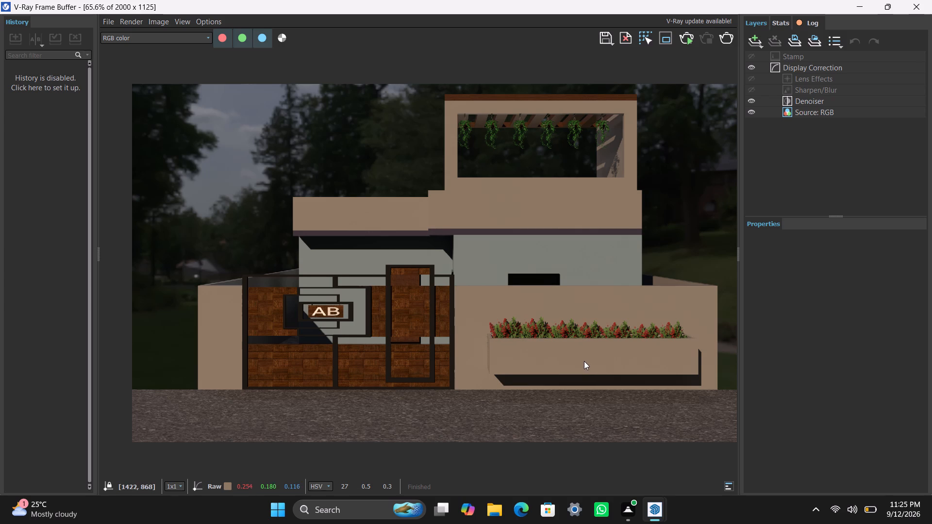
middle_drag(584, 361, 581, 364)
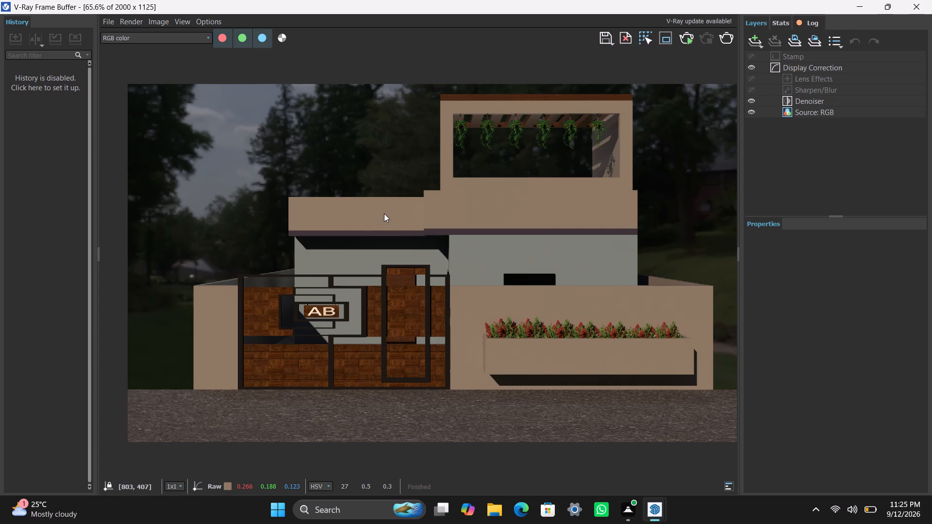
Examine the upper walls and overall house front, zooming out to 16.4% and 32.8% and finishing at 65.6%.
scroll(424, 210, down, 1)
scroll(424, 210, up, 1)
middle_drag(442, 212, 483, 212)
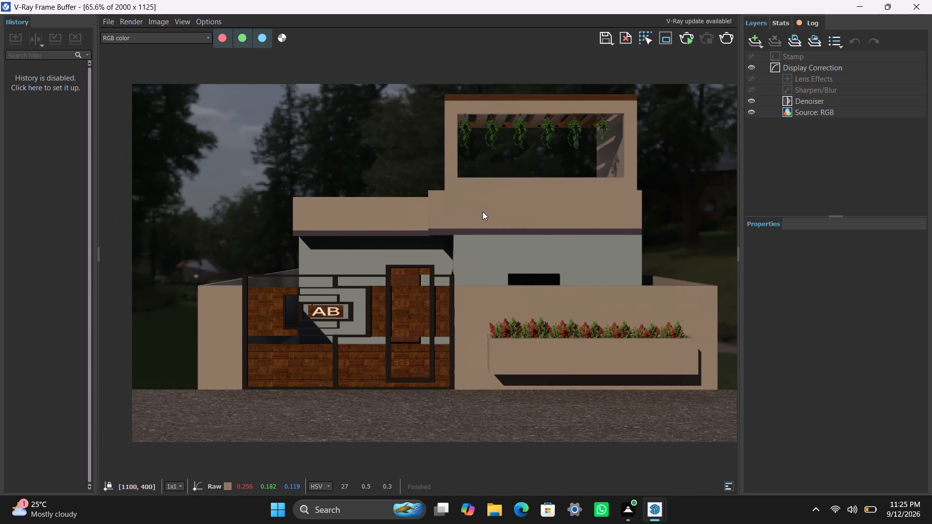
middle_drag(483, 212, 434, 243)
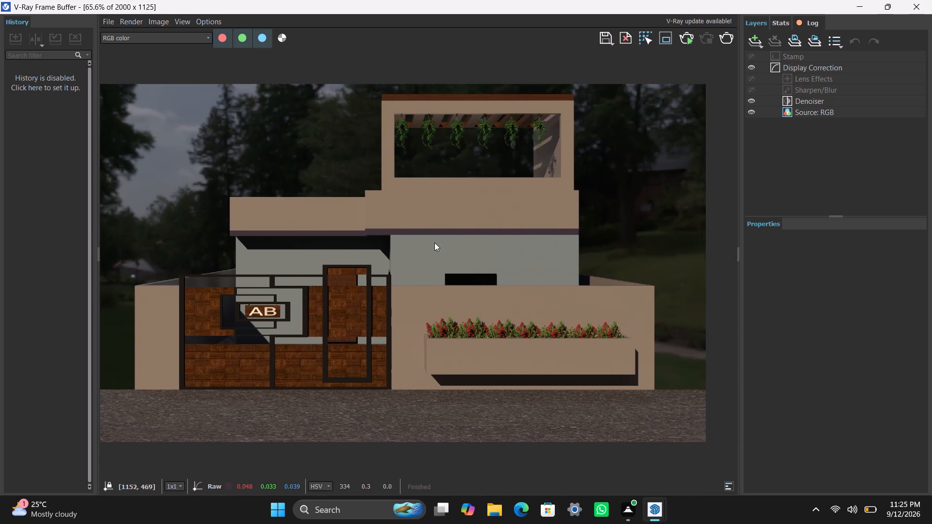
middle_drag(434, 243, 524, 231)
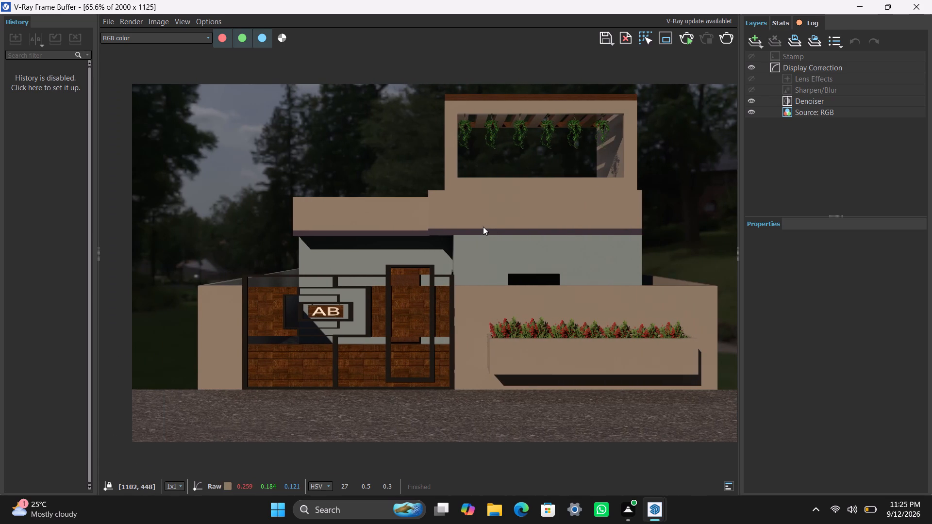
scroll(487, 232, up, 1)
scroll(490, 207, down, 3)
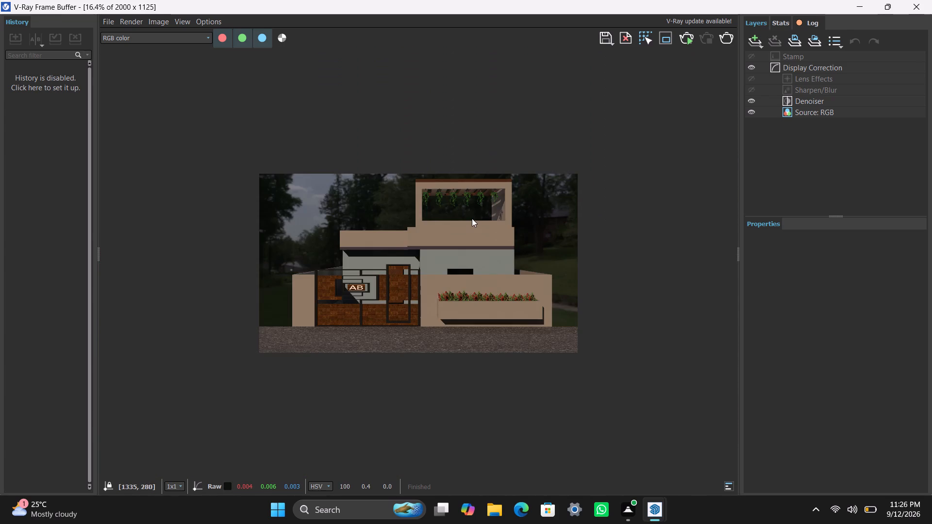
scroll(471, 219, up, 2)
middle_drag(456, 235, 495, 239)
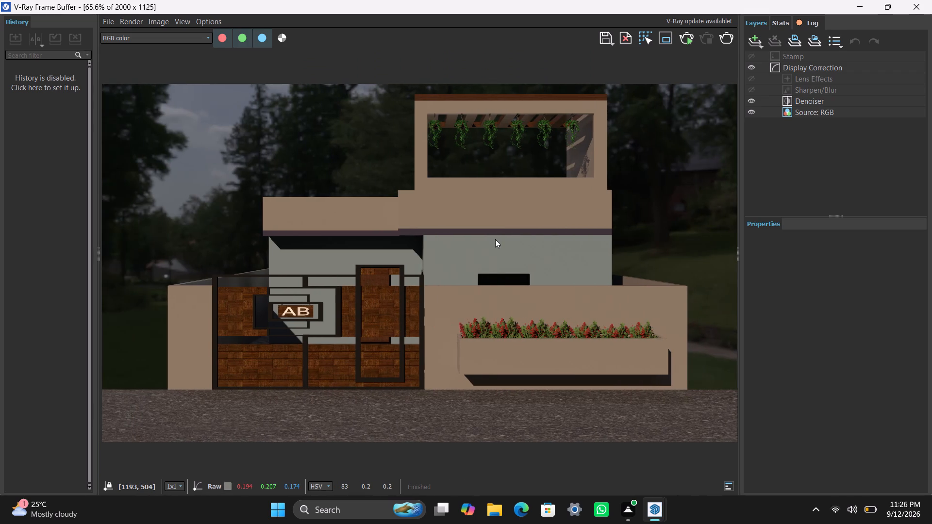
middle_drag(495, 239, 476, 253)
scroll(476, 254, down, 1)
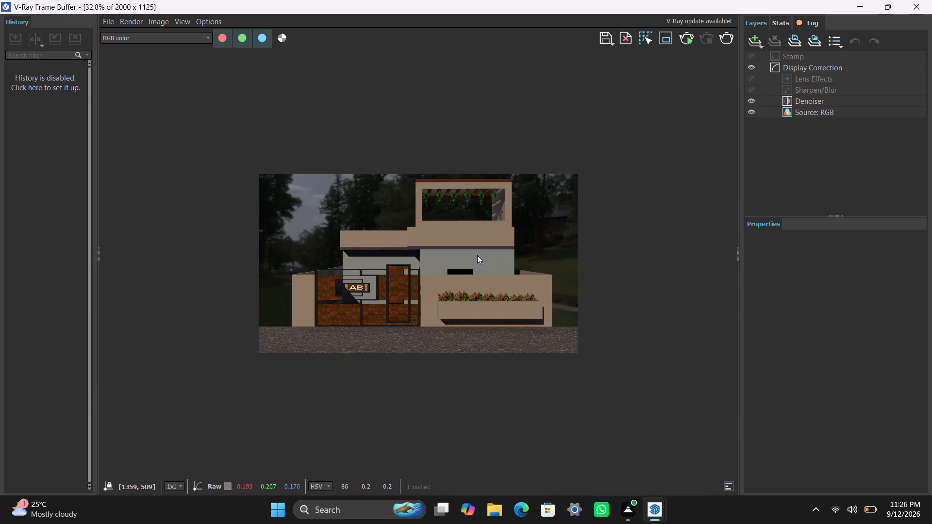
scroll(499, 255, up, 2)
scroll(506, 219, down, 1)
middle_drag(521, 216, 538, 220)
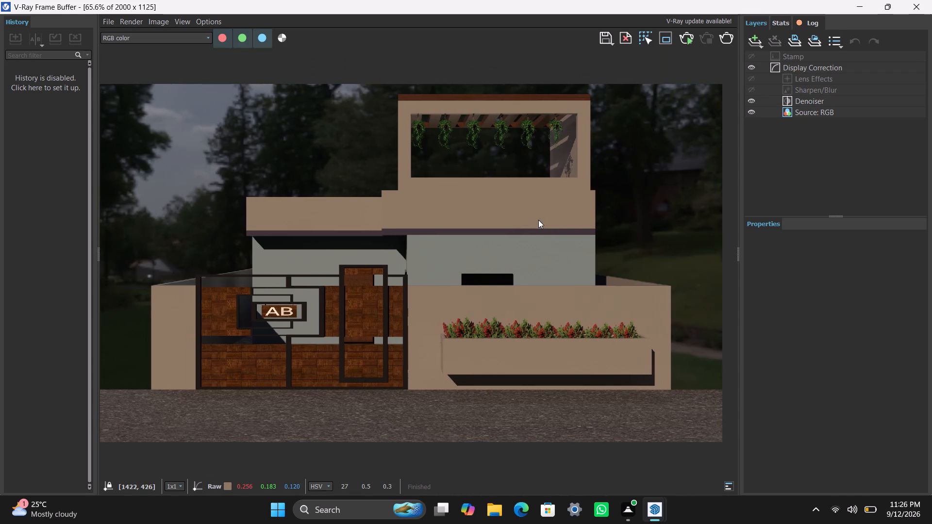
middle_drag(538, 220, 544, 232)
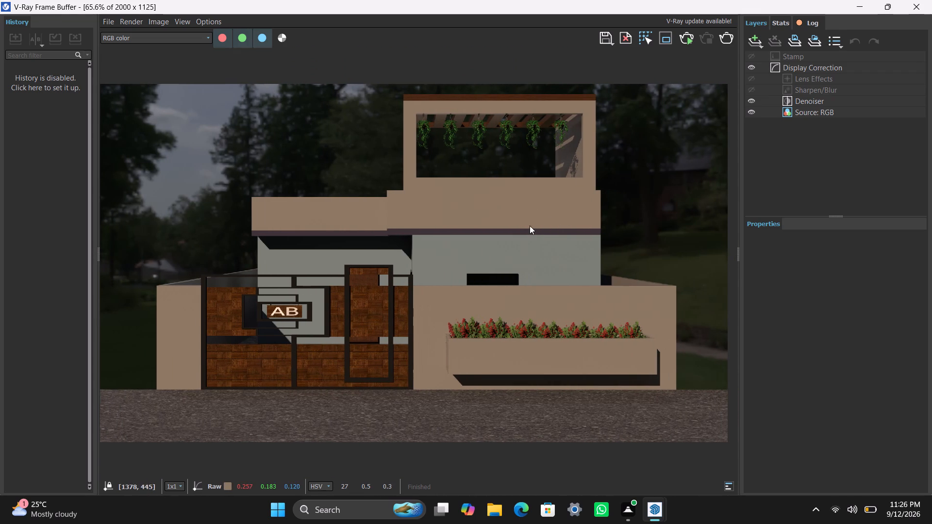
scroll(528, 221, up, 1)
scroll(524, 216, down, 1)
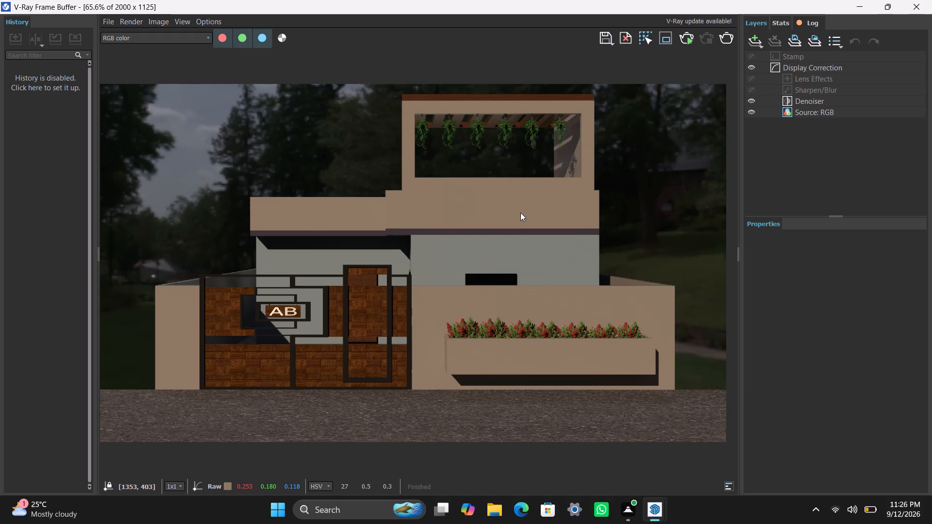
Examine the whole render at 16.4% and 32.8% zoom, finishing with the house front at 65.6%.
scroll(519, 213, down, 2)
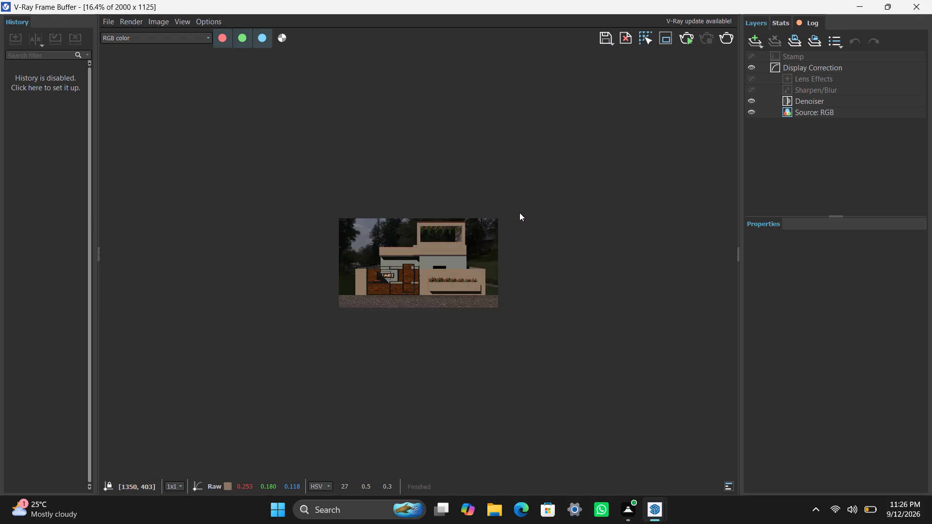
scroll(519, 213, up, 2)
scroll(489, 223, down, 1)
middle_drag(489, 223, 521, 221)
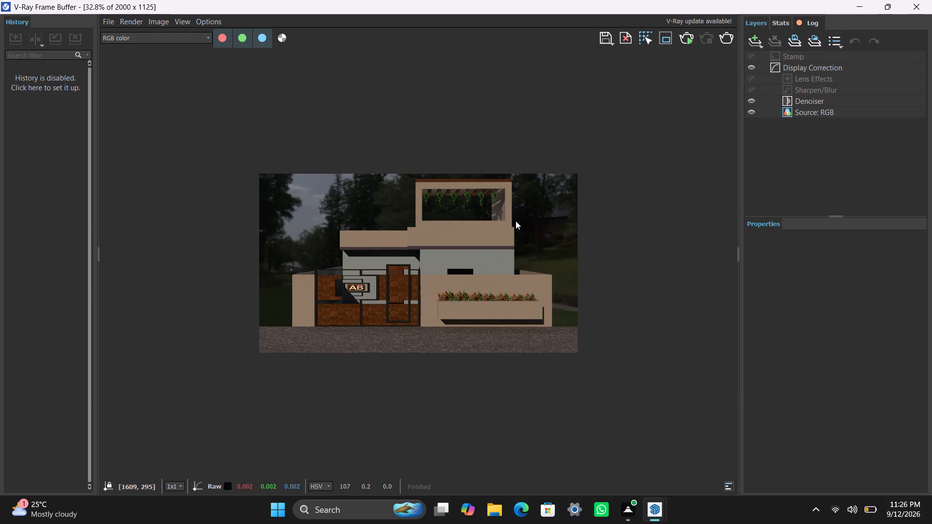
scroll(516, 221, up, 1)
middle_drag(490, 230, 512, 230)
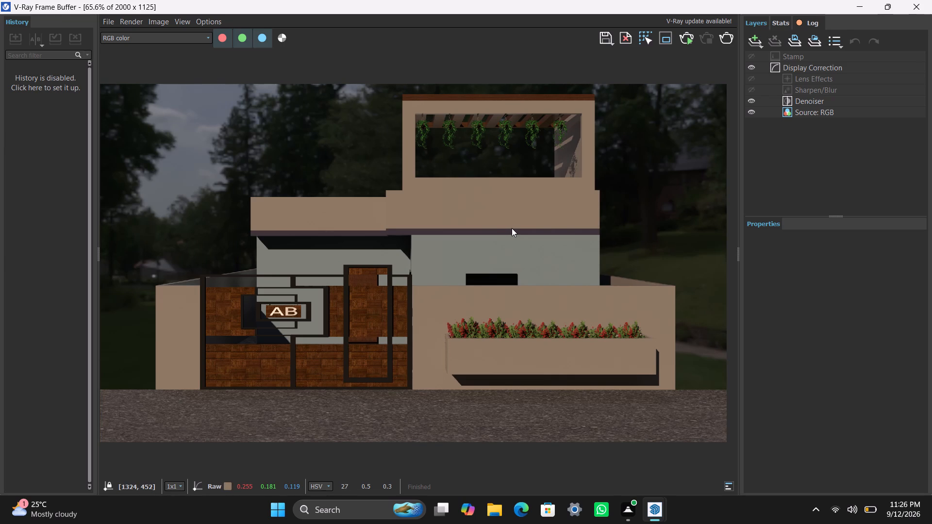
middle_drag(511, 228, 536, 228)
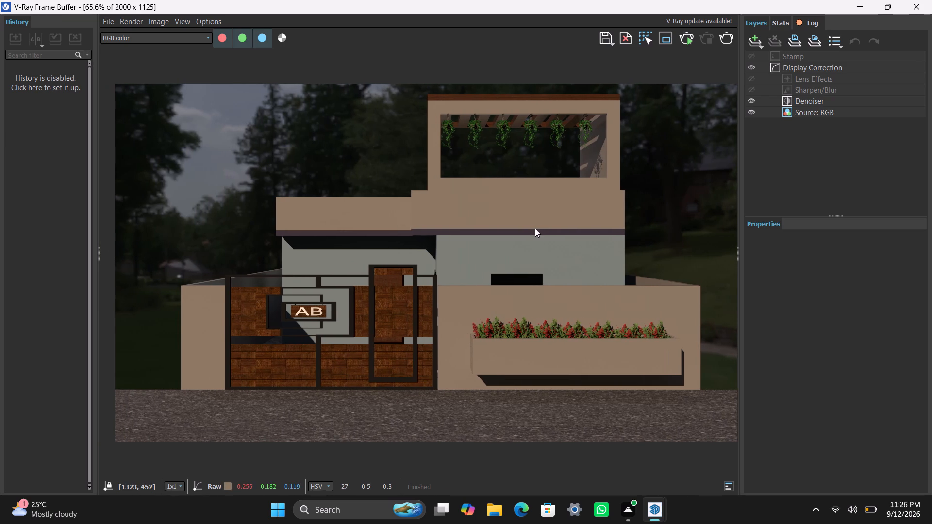
middle_drag(502, 240, 466, 253)
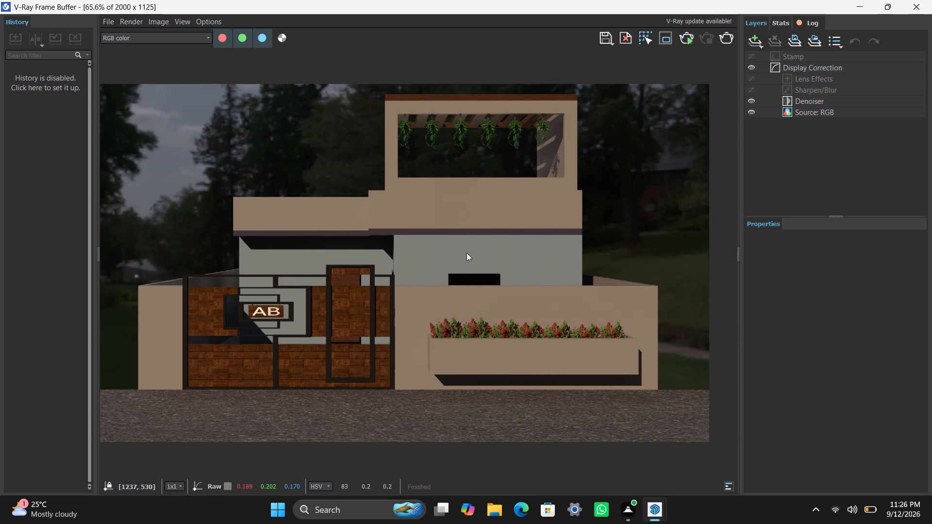
middle_drag(466, 253, 489, 256)
Examine the parapet and dark band below the terrace at 131.2% zoom, finishing at 65.6%.
scroll(488, 242, up, 1)
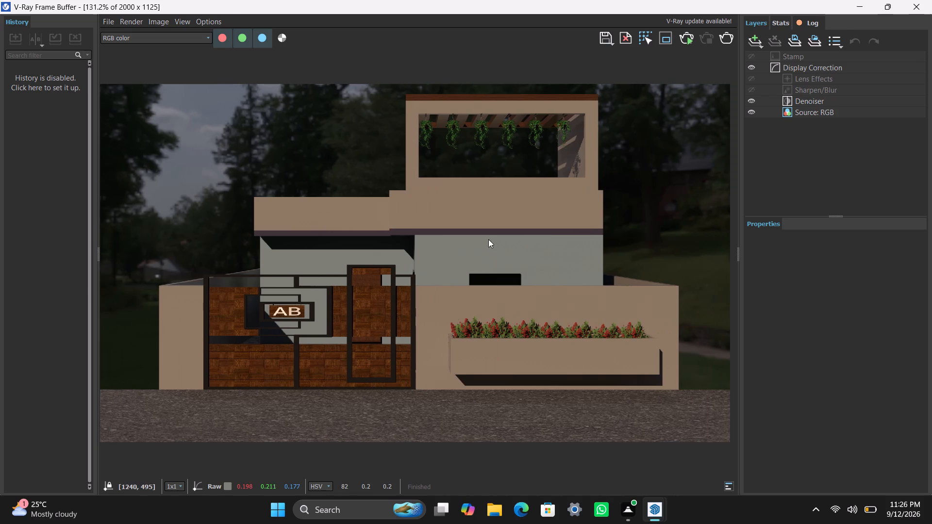
scroll(488, 216, down, 1)
middle_drag(493, 216, 538, 213)
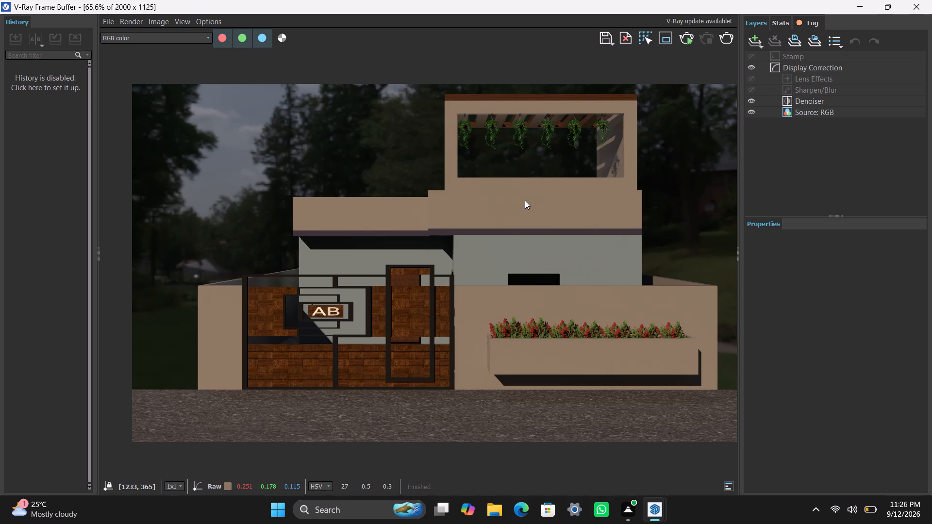
middle_drag(481, 215, 499, 215)
scroll(499, 215, up, 1)
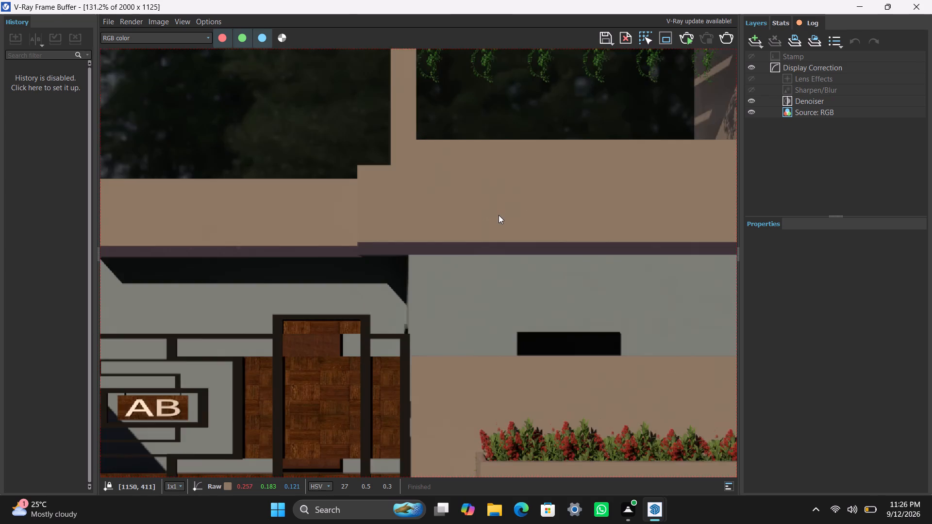
scroll(499, 214, down, 1)
middle_drag(498, 213, 524, 226)
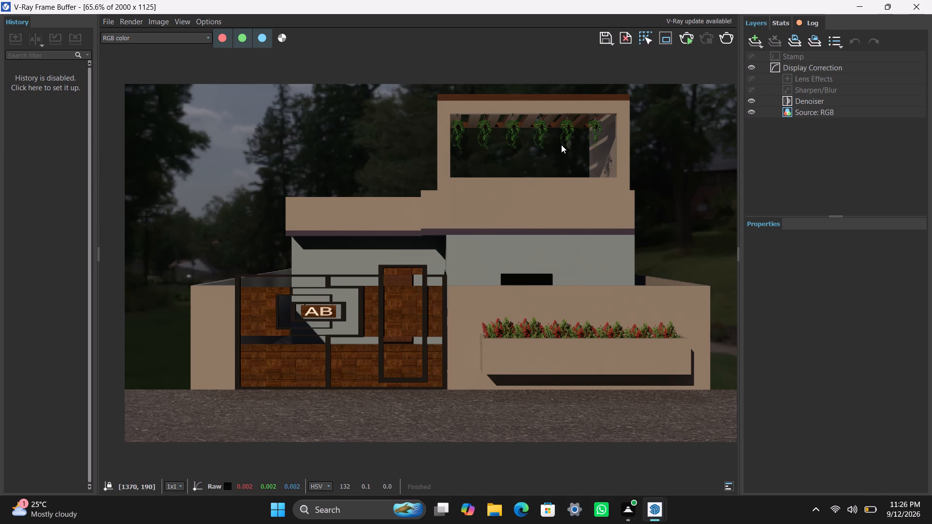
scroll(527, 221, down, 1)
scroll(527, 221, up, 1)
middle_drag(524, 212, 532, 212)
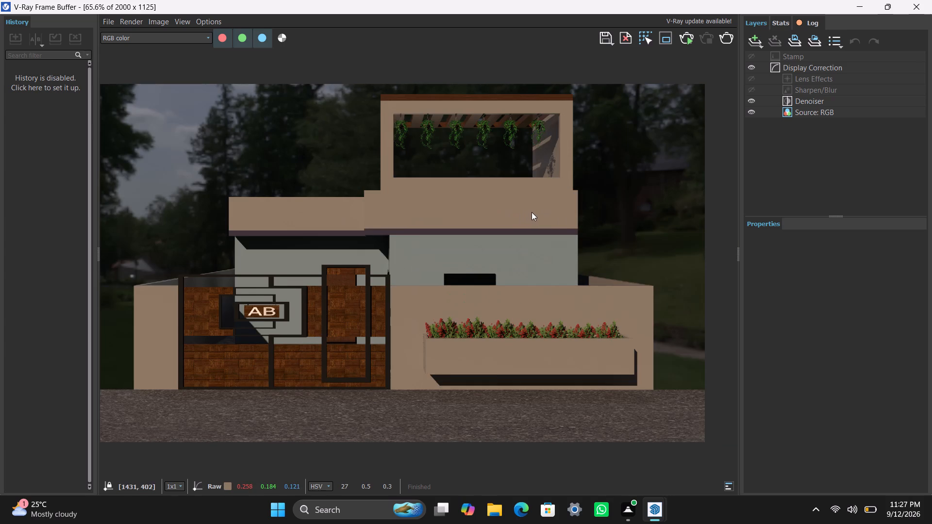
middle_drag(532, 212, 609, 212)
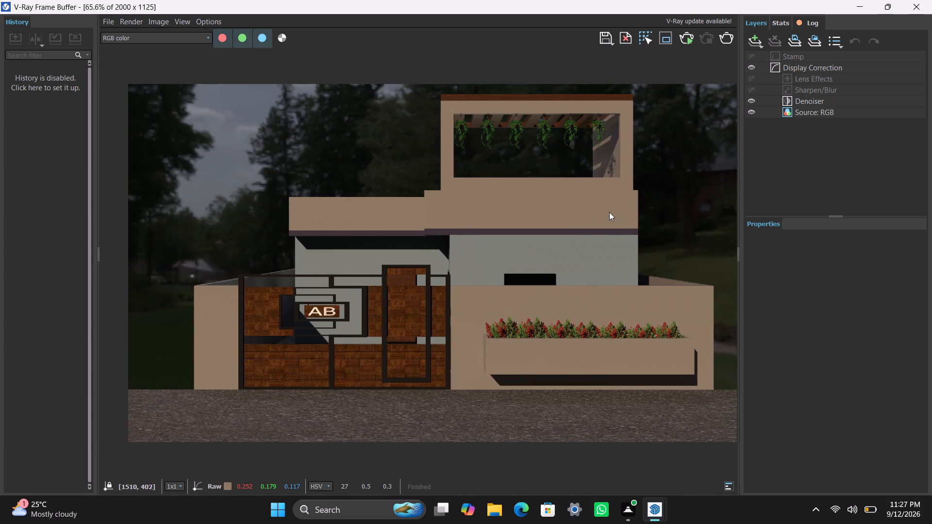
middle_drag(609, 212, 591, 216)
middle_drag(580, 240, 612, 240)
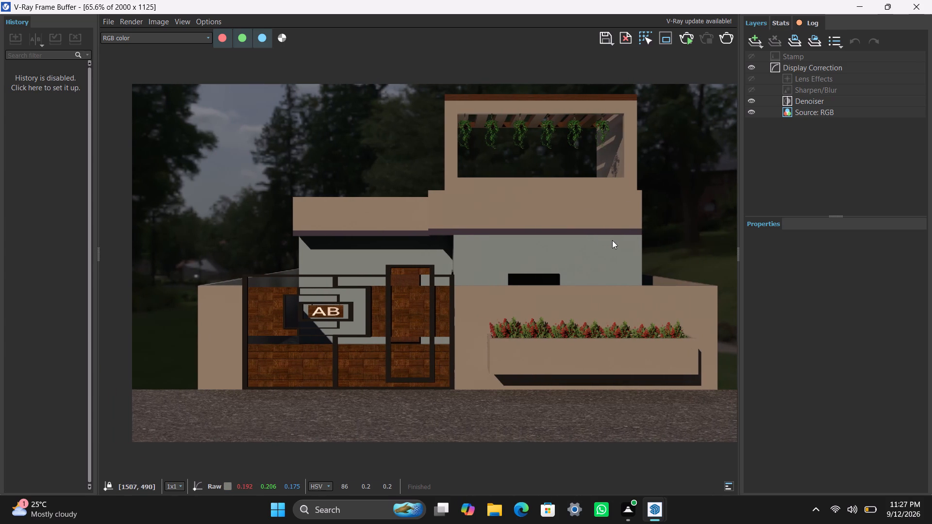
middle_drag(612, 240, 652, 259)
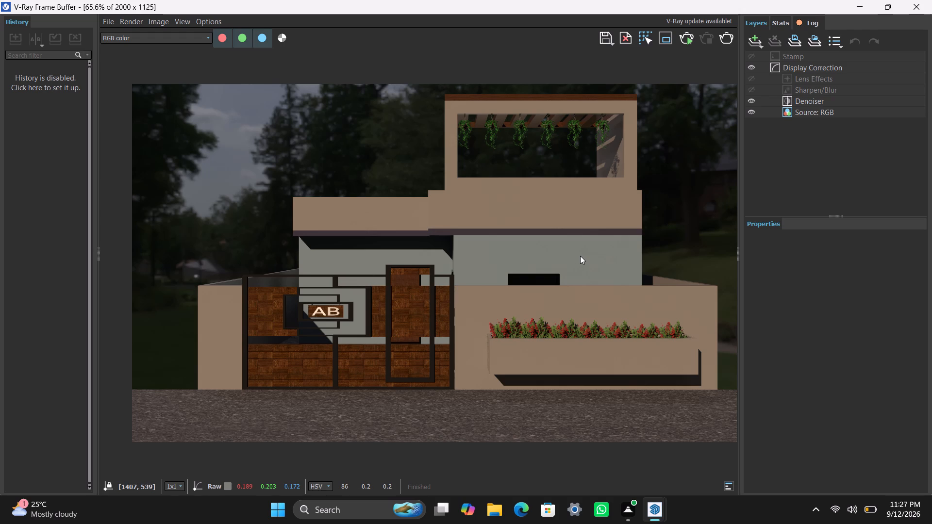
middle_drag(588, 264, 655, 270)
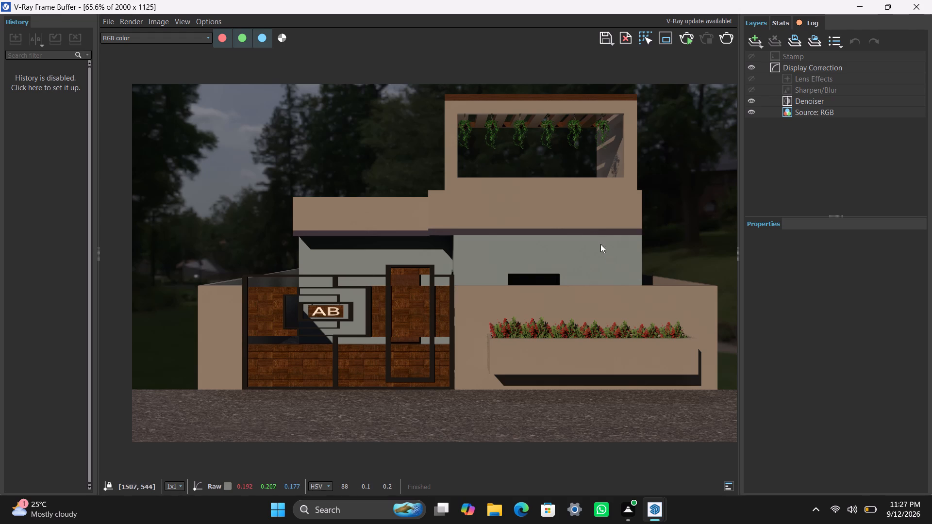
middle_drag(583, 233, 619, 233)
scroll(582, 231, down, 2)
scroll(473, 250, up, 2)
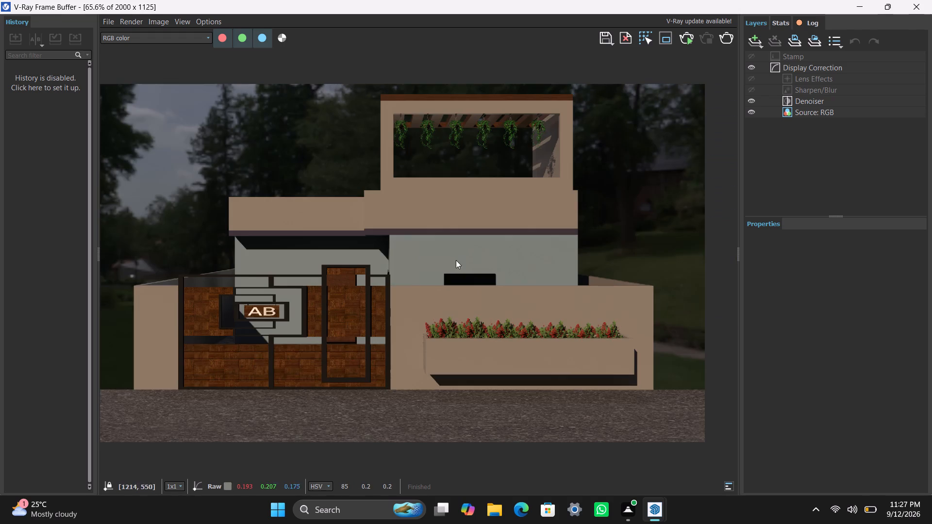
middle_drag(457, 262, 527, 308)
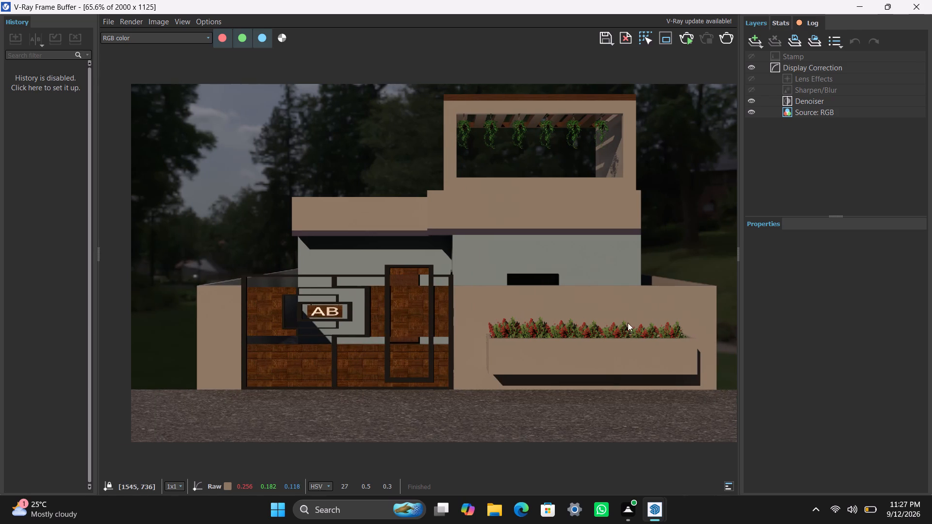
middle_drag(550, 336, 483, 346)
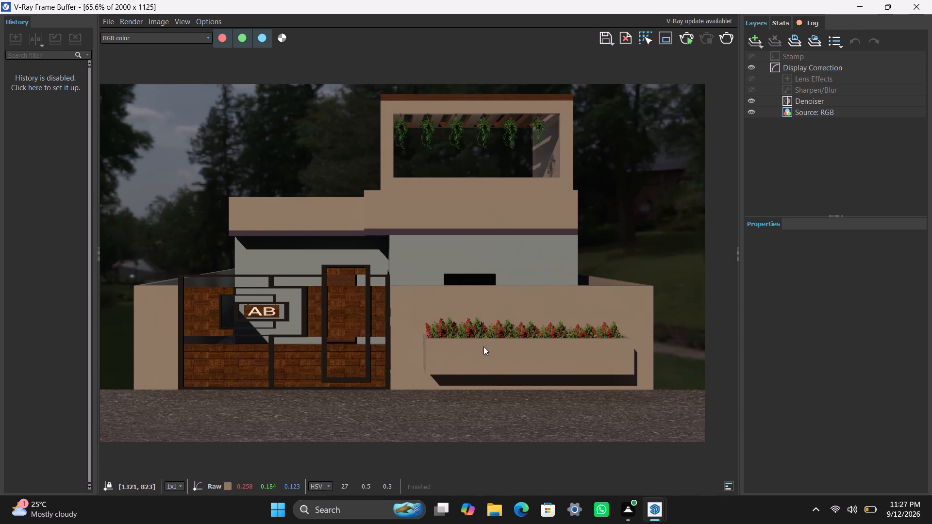
Examine the whole render at 32.8% and 65.6% zoom, finishing with the full house front at 65.6%.
middle_drag(483, 346, 554, 348)
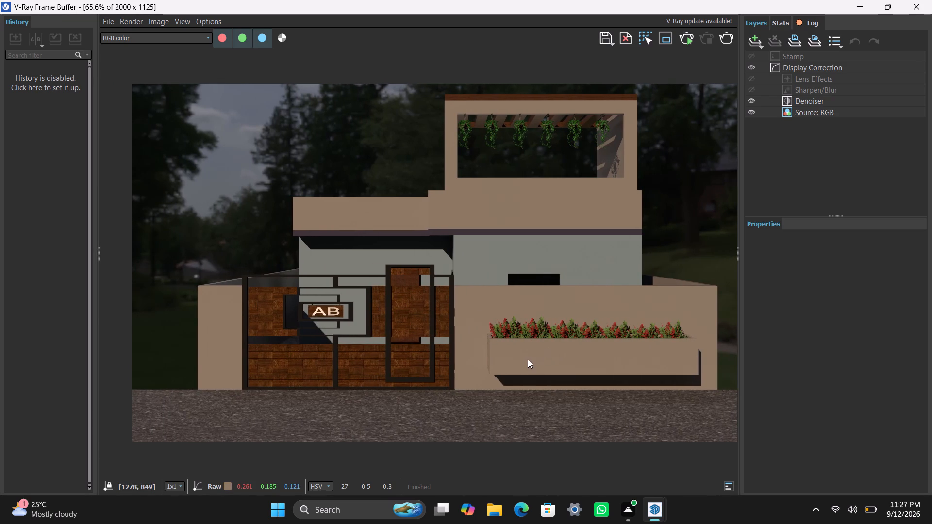
scroll(462, 371, down, 1)
scroll(461, 371, up, 1)
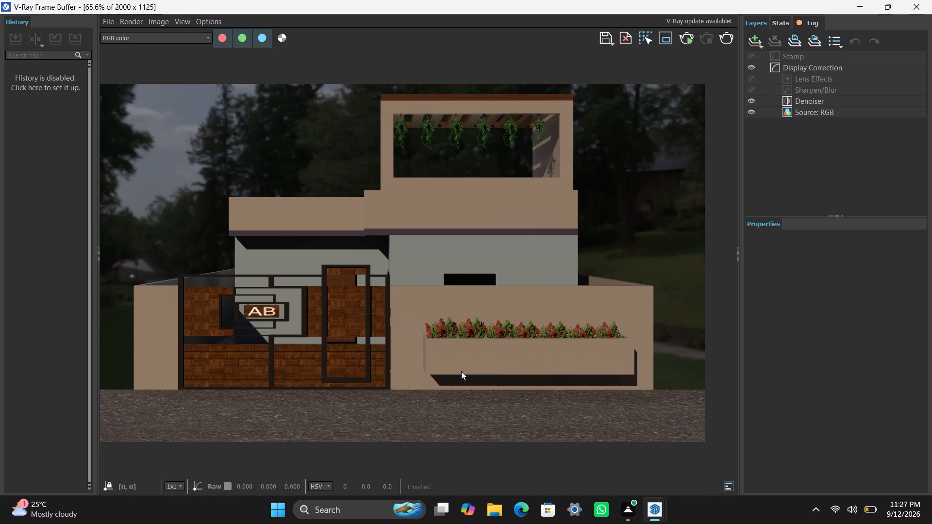
scroll(504, 306, down, 1)
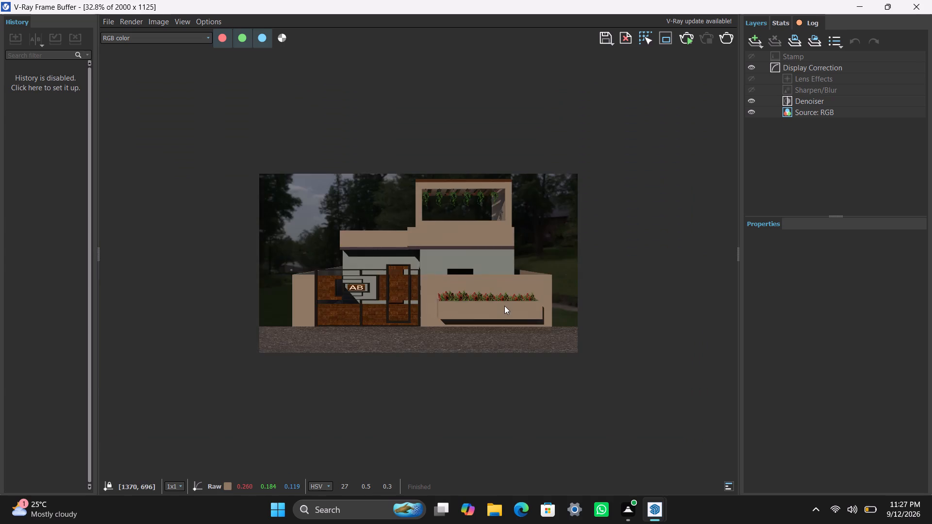
scroll(504, 306, up, 1)
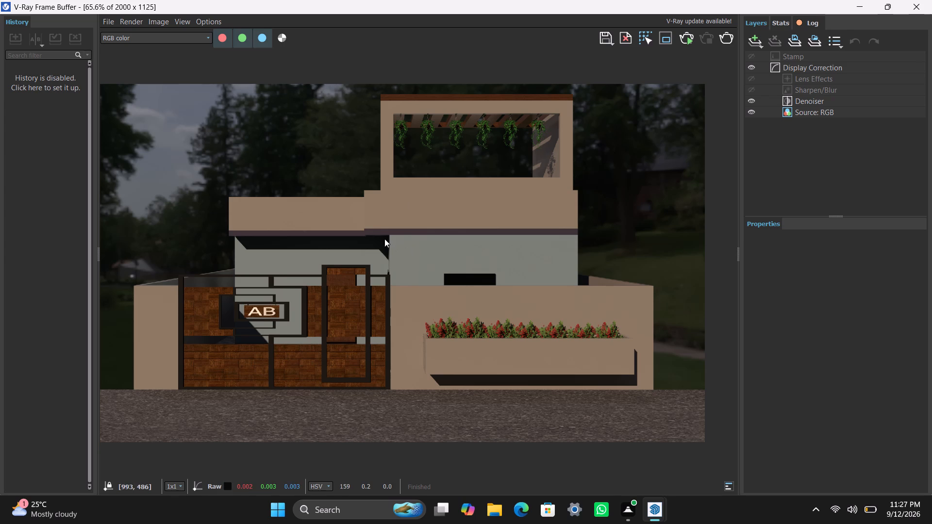
scroll(382, 236, down, 1)
scroll(386, 233, up, 1)
middle_drag(393, 236, 447, 252)
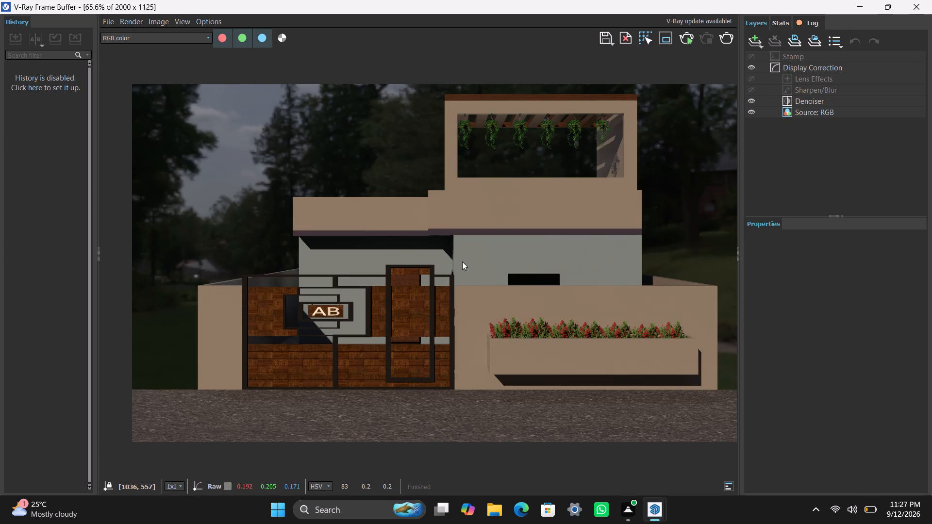
scroll(462, 262, down, 1)
scroll(462, 262, up, 1)
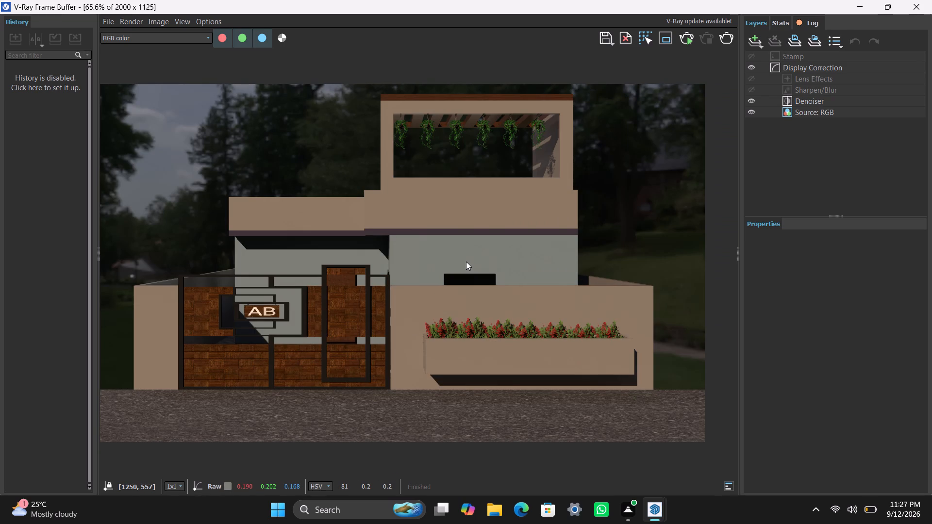
scroll(502, 257, down, 1)
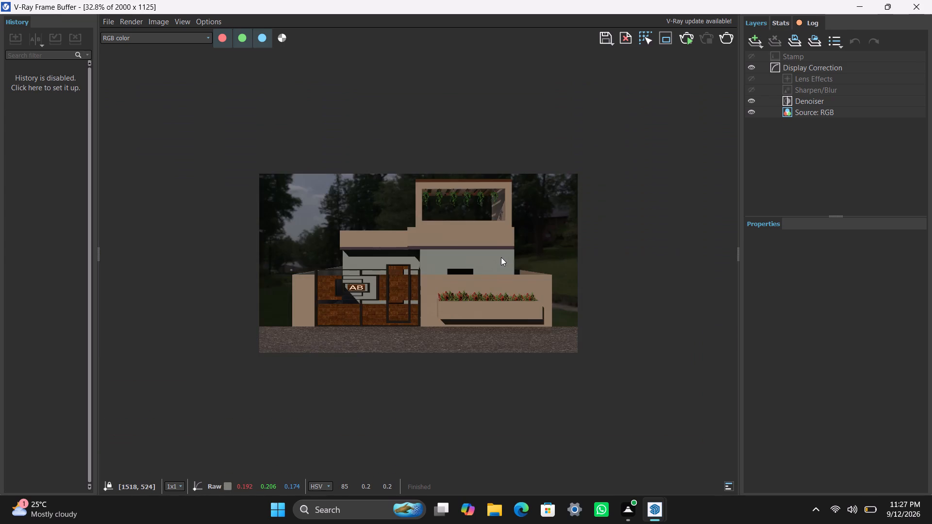
scroll(501, 257, up, 1)
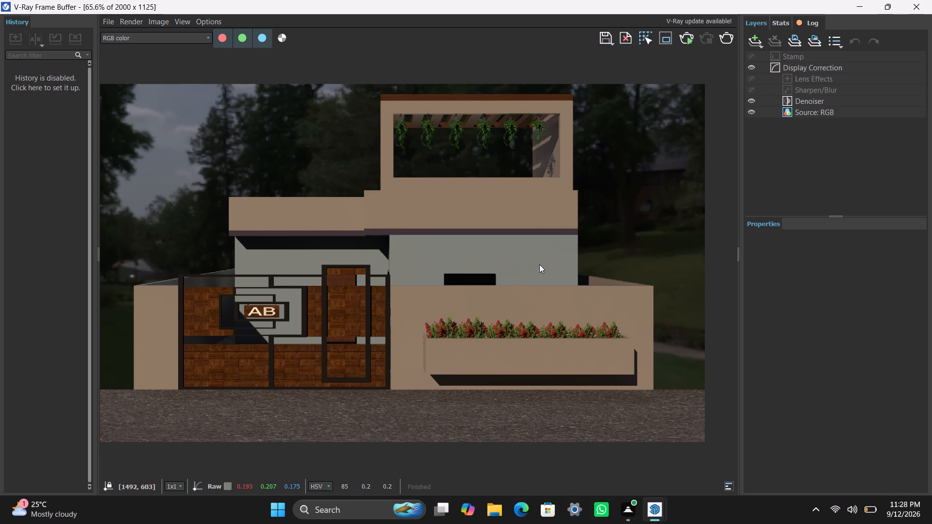
Examine the grey front wall and the gate's junction with the boundary wall at 65.6% zoom.
scroll(549, 288, down, 1)
scroll(549, 290, up, 1)
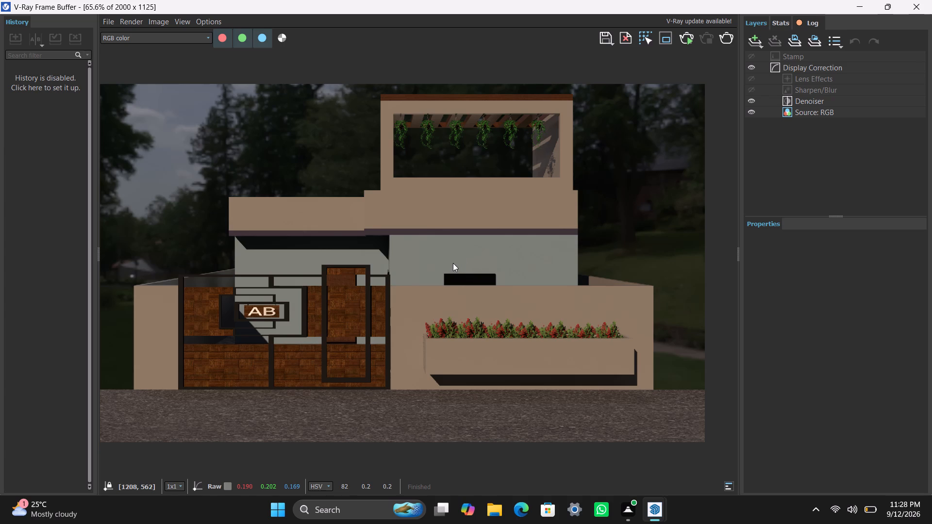
scroll(453, 263, down, 1)
scroll(453, 263, up, 1)
middle_drag(446, 257, 476, 257)
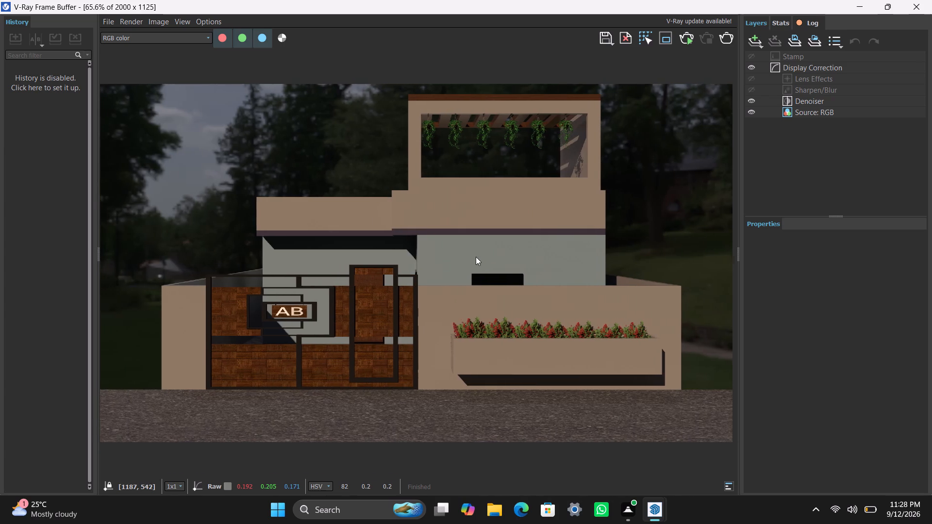
middle_drag(476, 257, 526, 255)
middle_drag(413, 271, 399, 288)
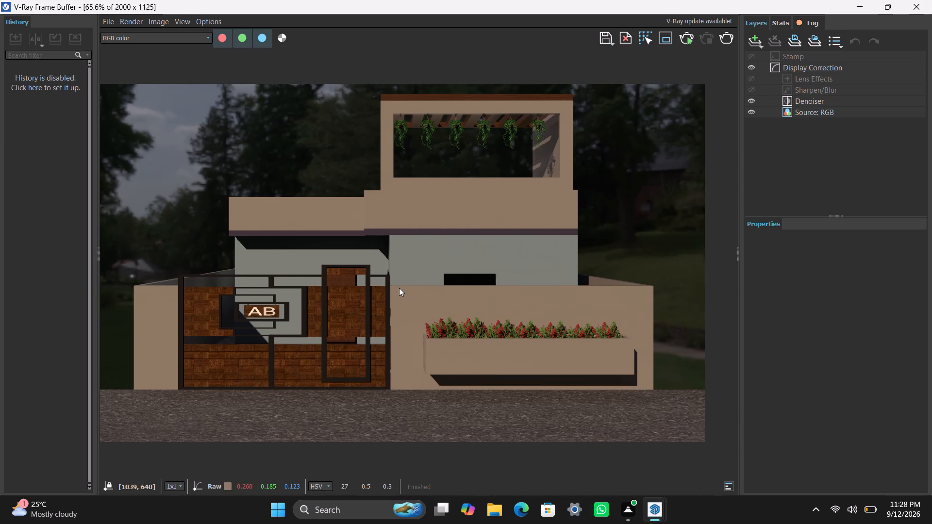
middle_drag(399, 288, 432, 293)
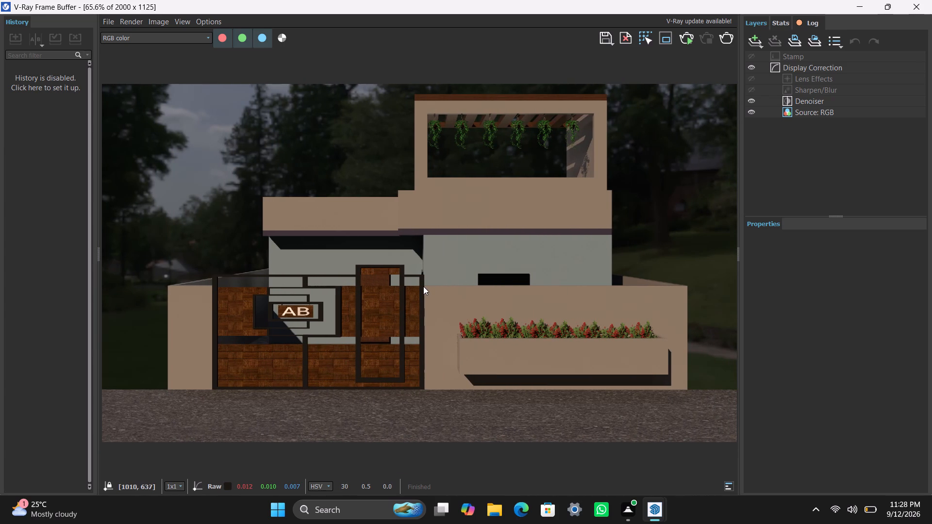
Examine the wooden gate, AB nameplate and adjoining walls at 131.2% zoom, then the whole render at 32.8%, finishing at 65.6%.
scroll(422, 284, up, 1)
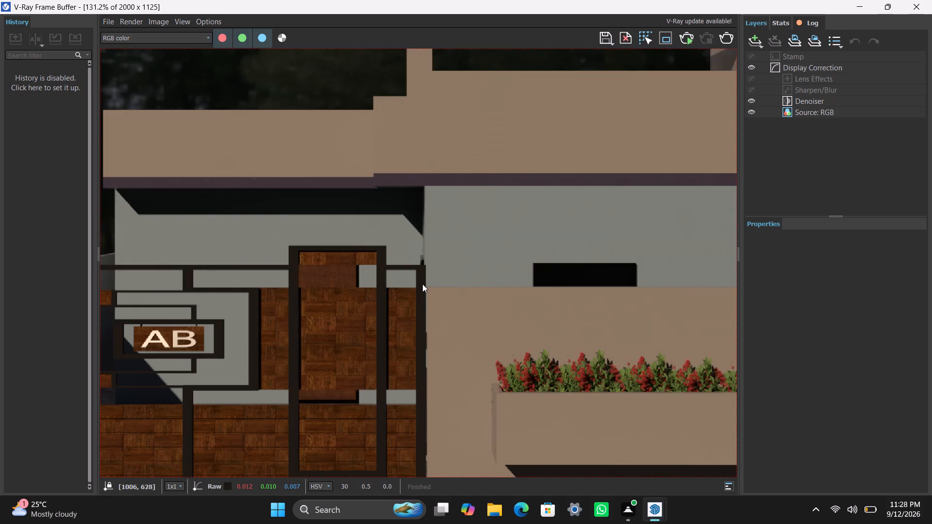
scroll(422, 284, down, 1)
scroll(415, 286, up, 1)
scroll(415, 286, down, 1)
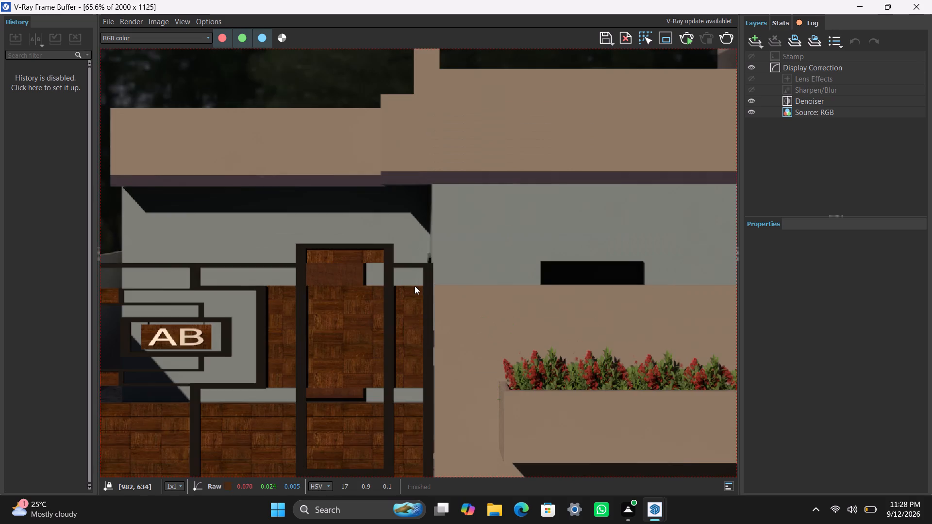
middle_drag(410, 286, 413, 295)
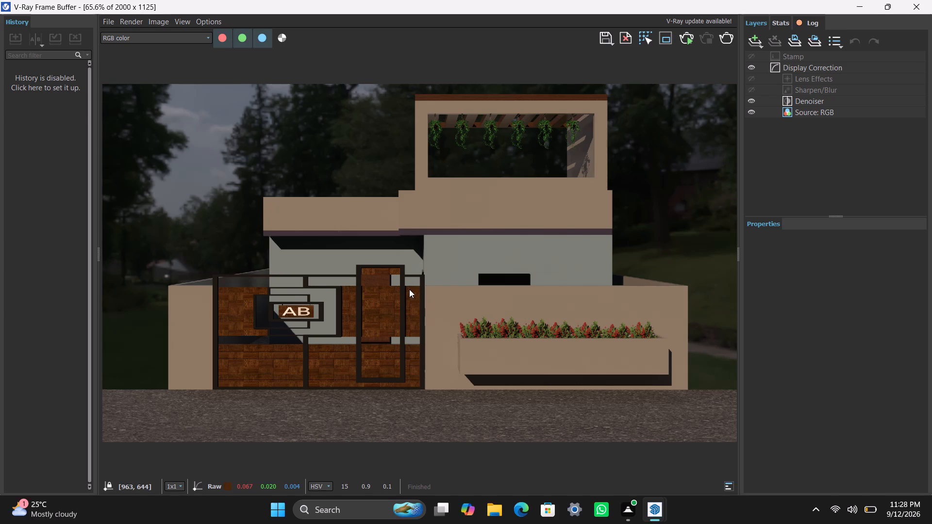
middle_click(398, 293)
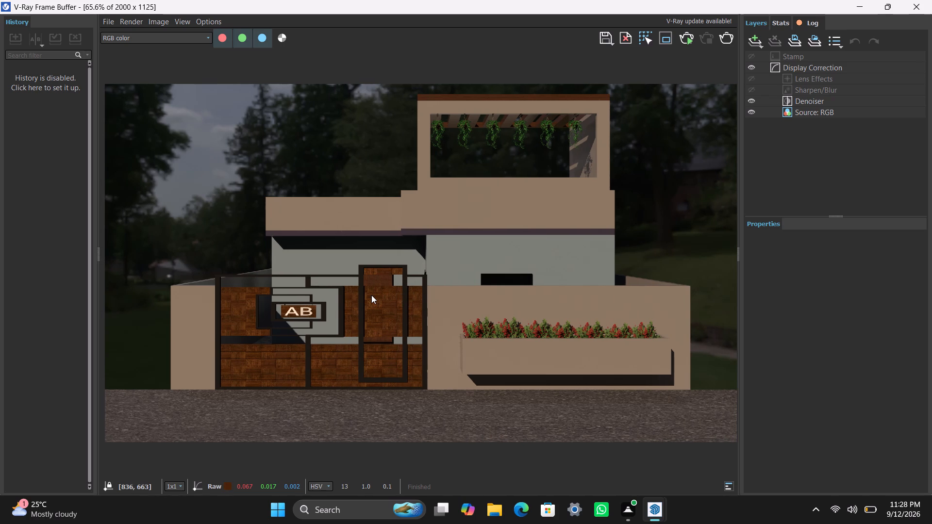
scroll(366, 298, down, 1)
scroll(358, 301, up, 1)
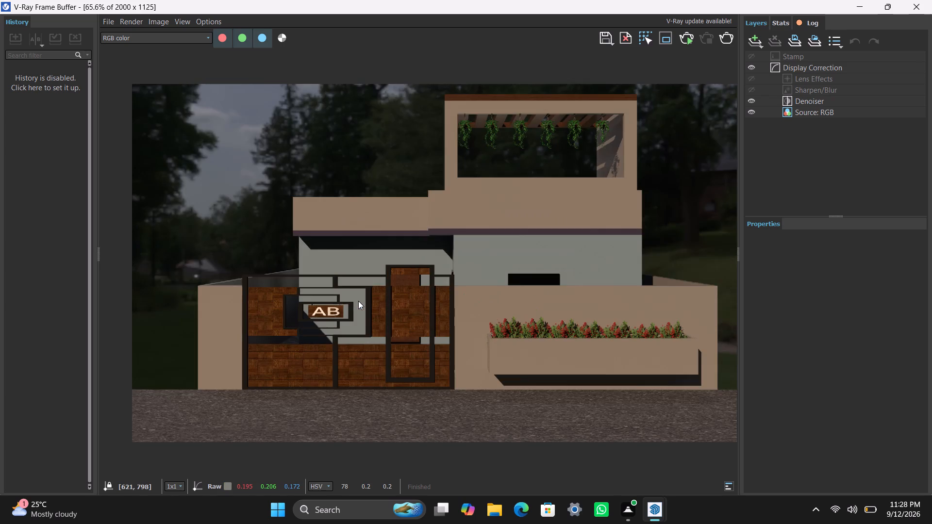
scroll(357, 301, up, 1)
middle_drag(394, 272, 393, 284)
scroll(409, 281, down, 2)
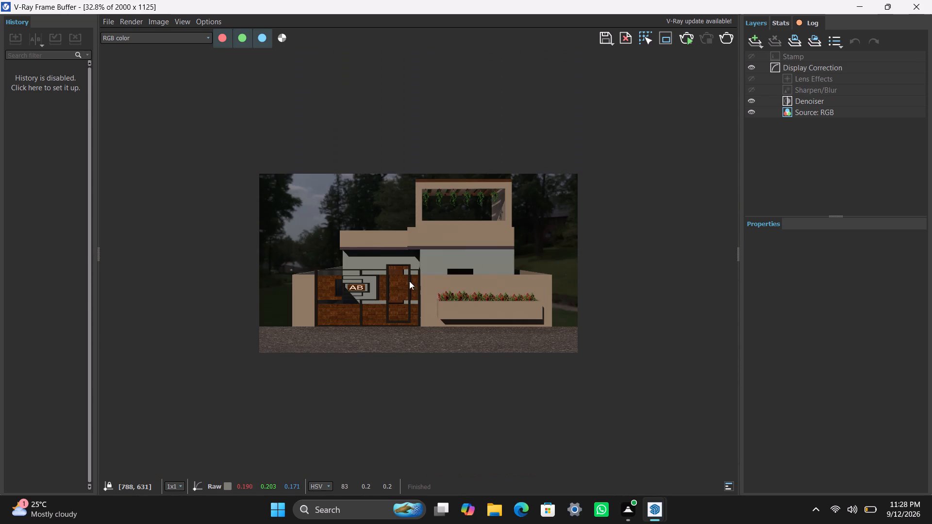
middle_drag(437, 280, 424, 290)
scroll(442, 277, up, 1)
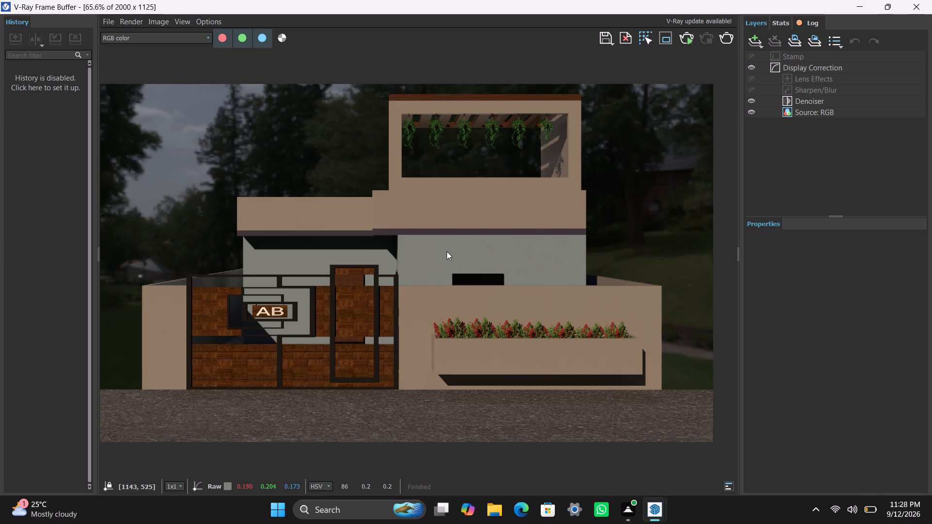
Examine the grey front wall and the dark band beneath the upper walls, finishing at 65.6% zoom.
scroll(425, 239, down, 1)
scroll(425, 239, up, 1)
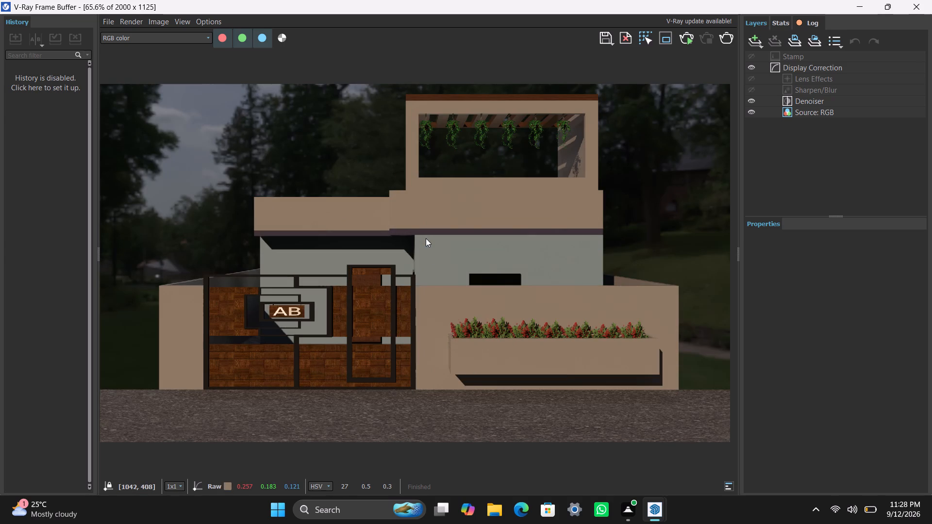
scroll(426, 237, down, 1)
scroll(426, 237, up, 1)
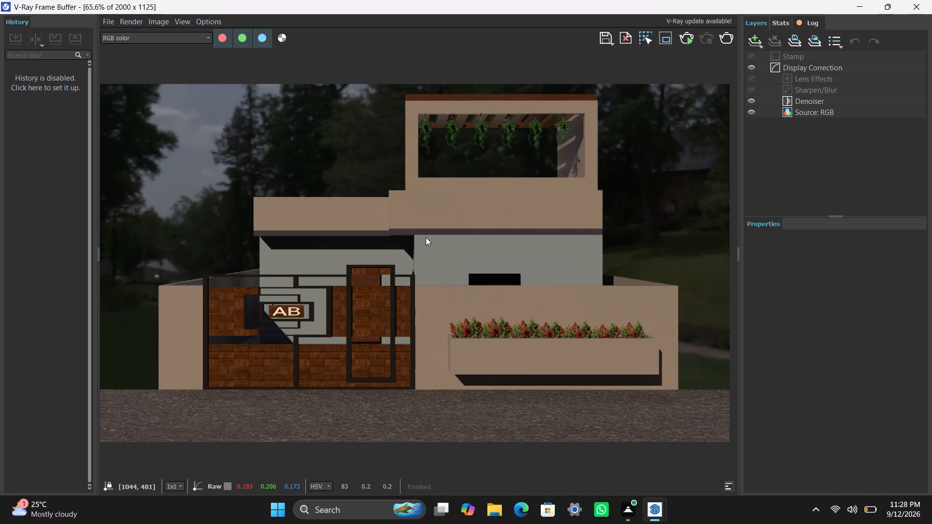
middle_drag(428, 237, 430, 259)
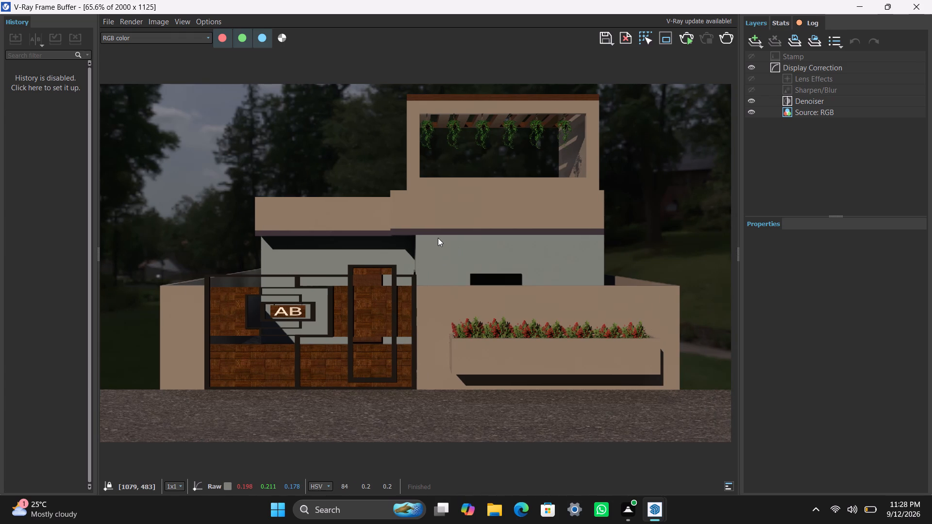
scroll(440, 236, down, 2)
scroll(440, 242, up, 3)
scroll(449, 266, down, 1)
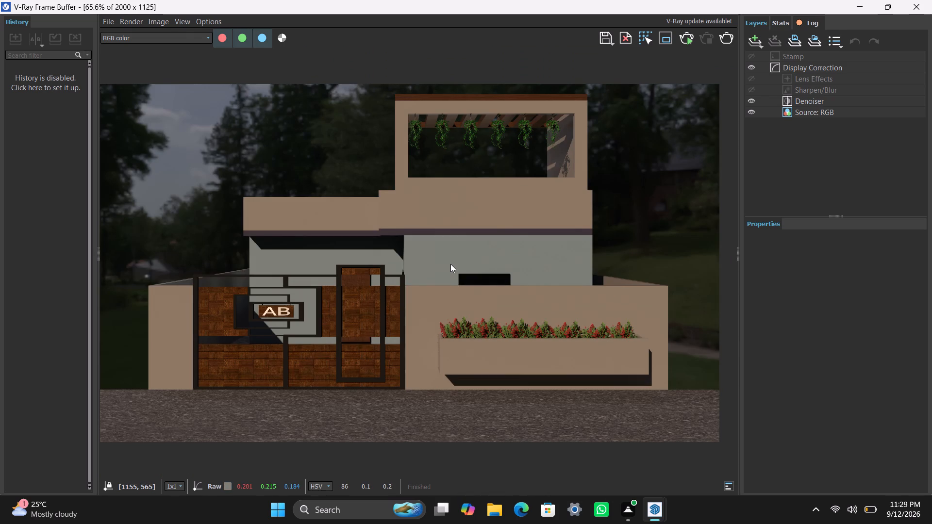
Examine the overall house front, including the wall opening and flower planter, finishing at 65.6% zoom.
middle_drag(454, 263, 479, 266)
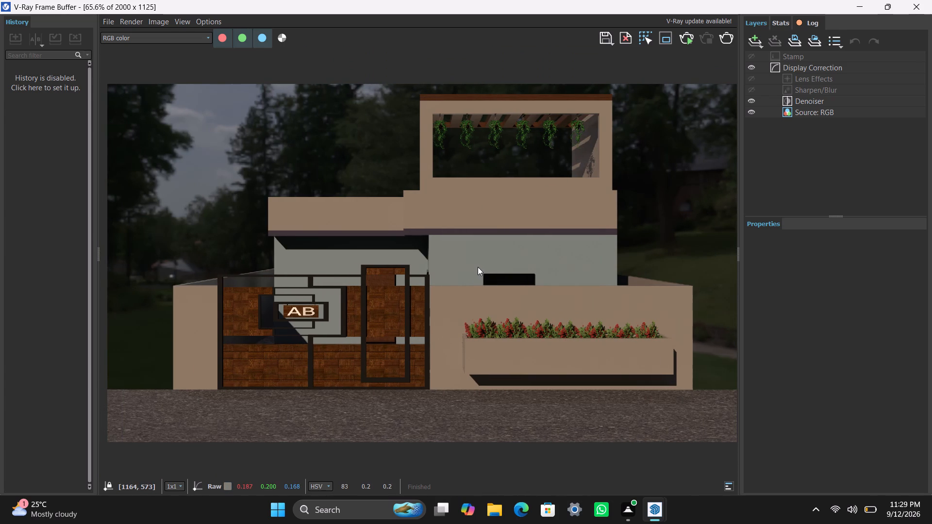
middle_drag(478, 269, 460, 277)
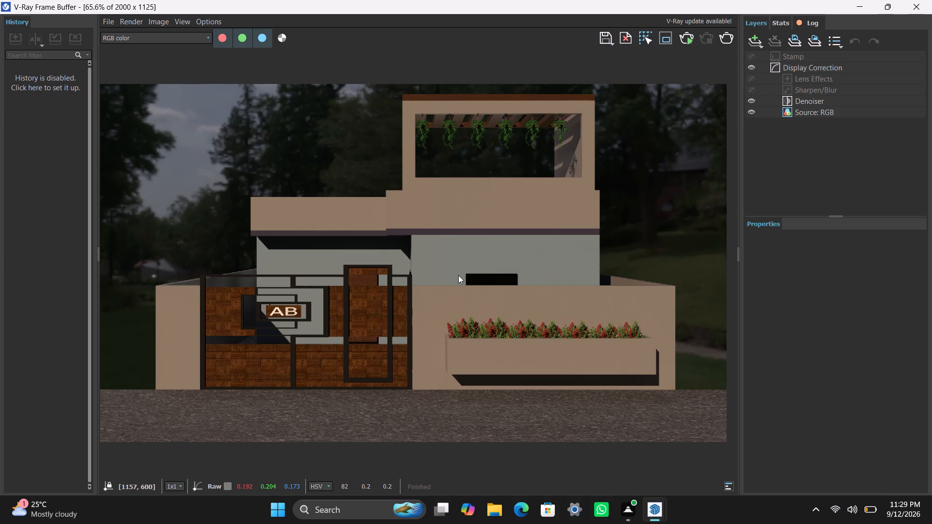
scroll(540, 215, down, 1)
scroll(499, 235, up, 1)
middle_drag(490, 251, 491, 251)
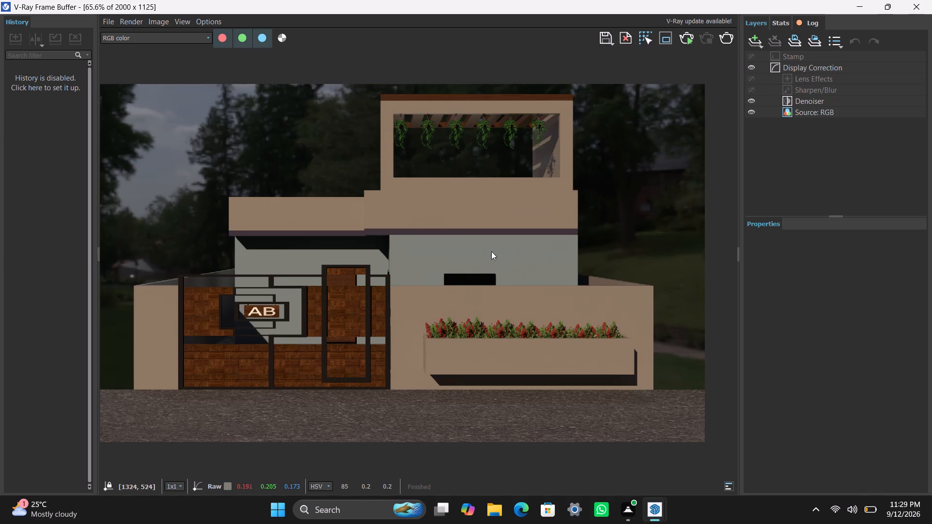
middle_drag(491, 251, 520, 259)
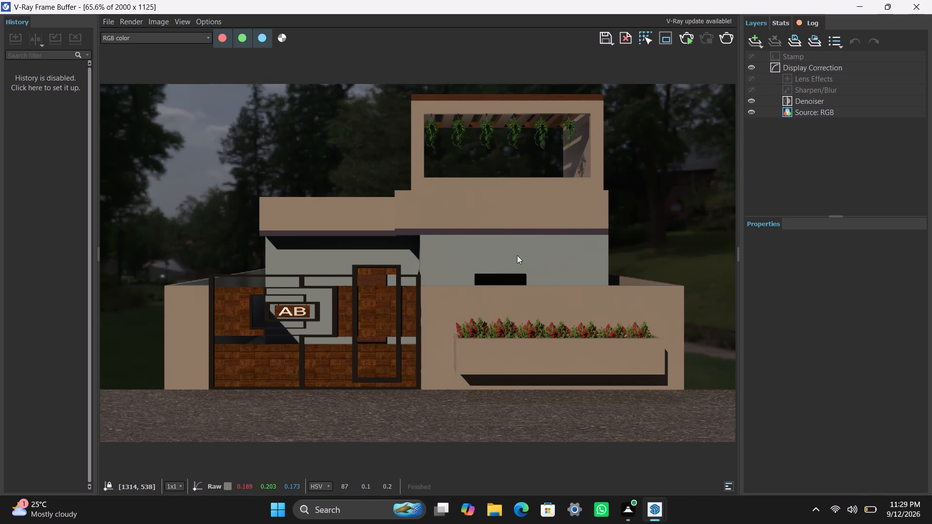
middle_drag(478, 265, 489, 274)
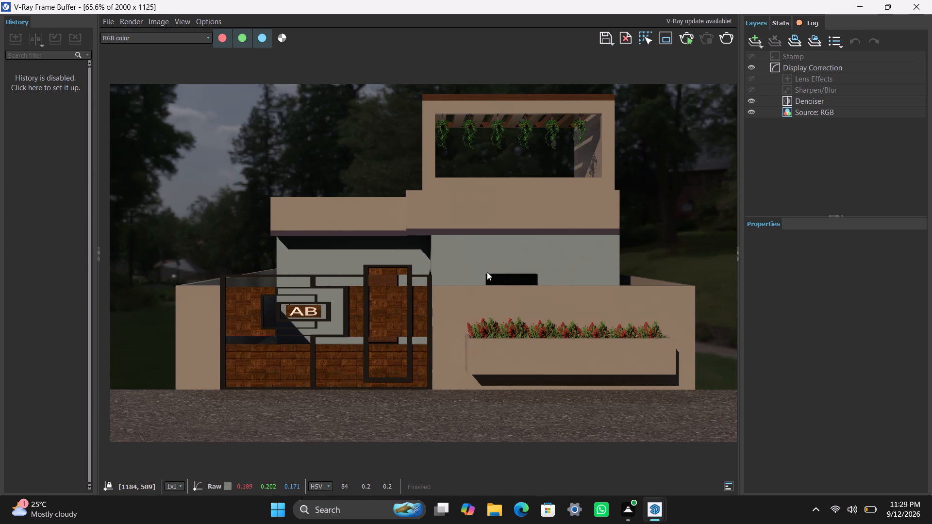
scroll(485, 271, down, 1)
scroll(485, 271, up, 1)
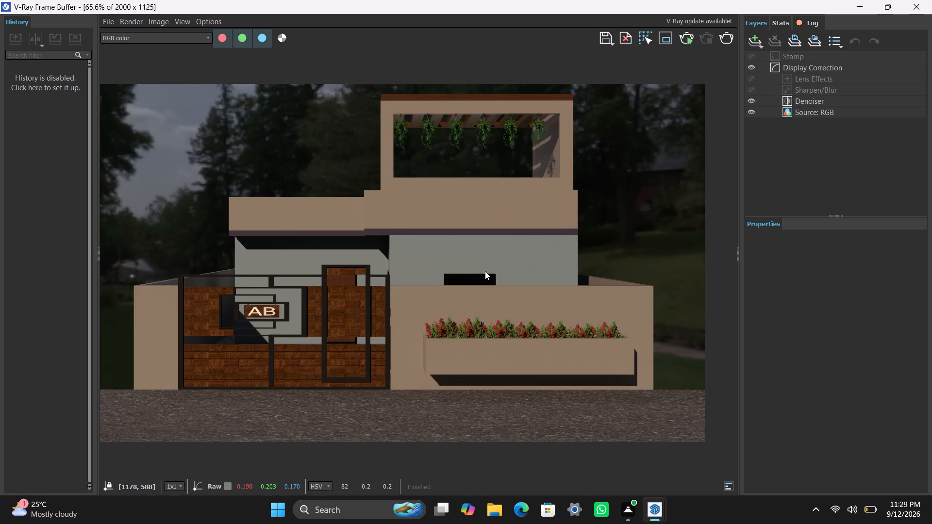
middle_drag(486, 271, 544, 289)
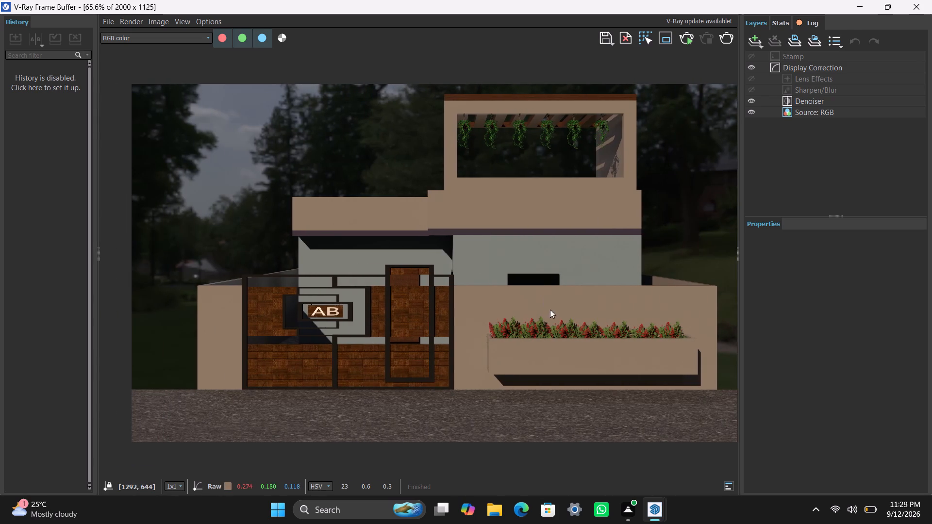
scroll(509, 386, down, 1)
scroll(509, 381, up, 1)
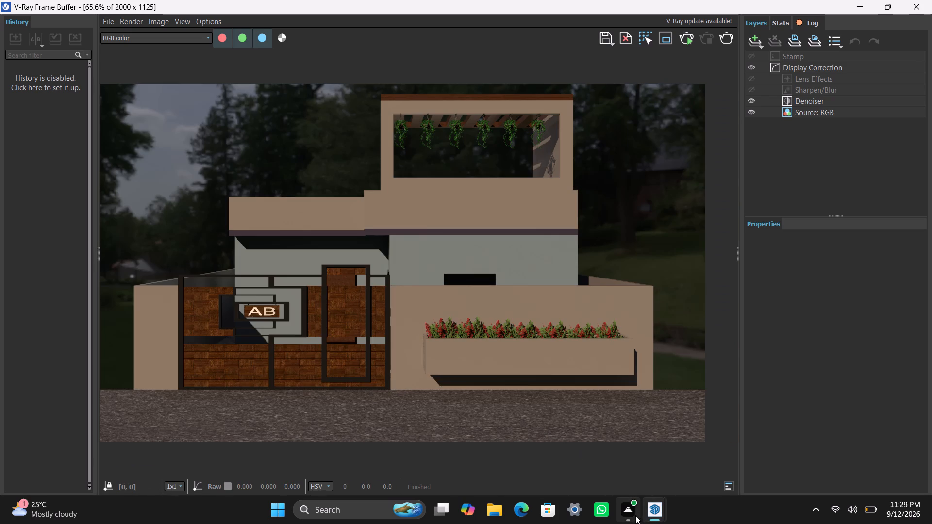
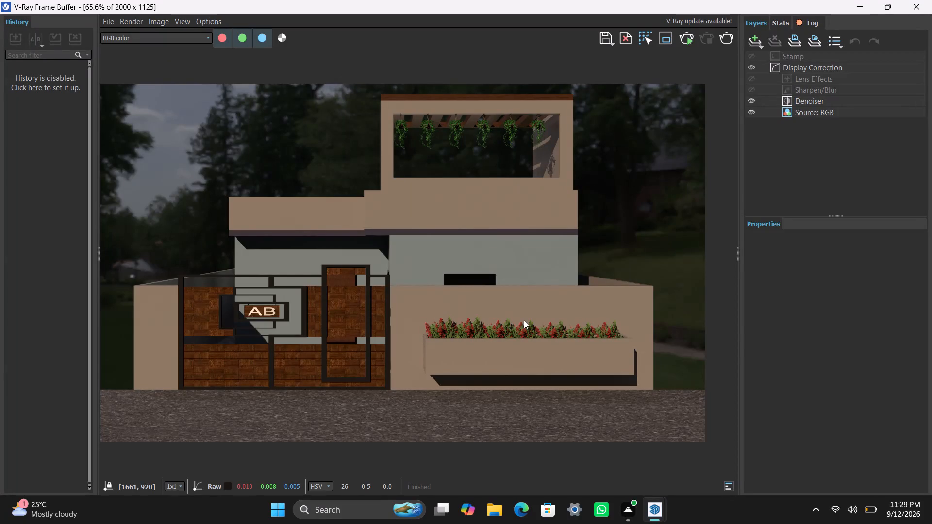
Examine the render's house front around the dark wall opening and flower planter, finishing at 65.6% zoom.
key(ctrl+d)
key(space)
scroll(501, 286, down, 1)
scroll(477, 277, up, 1)
middle_drag(469, 277, 510, 289)
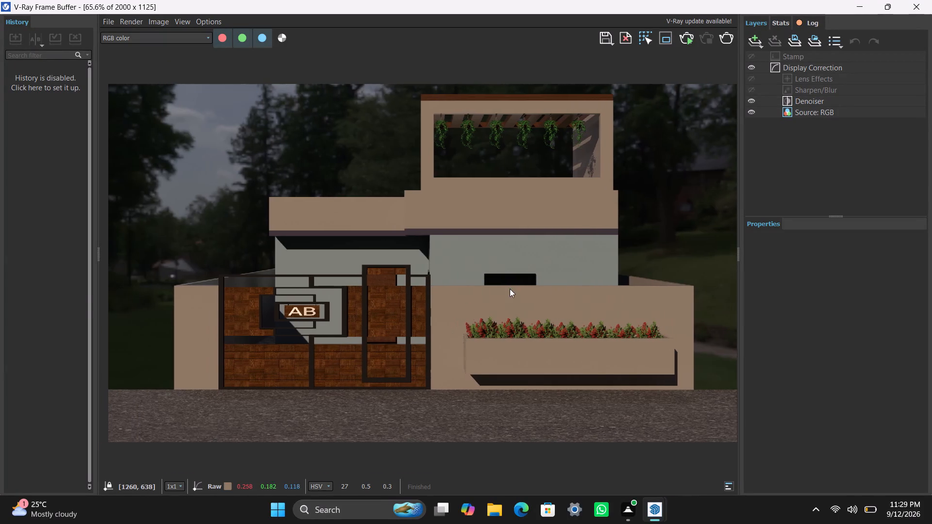
middle_drag(510, 289, 494, 298)
scroll(484, 295, up, 1)
middle_drag(484, 293, 514, 308)
scroll(512, 252, down, 2)
scroll(510, 252, up, 1)
middle_drag(490, 256, 530, 271)
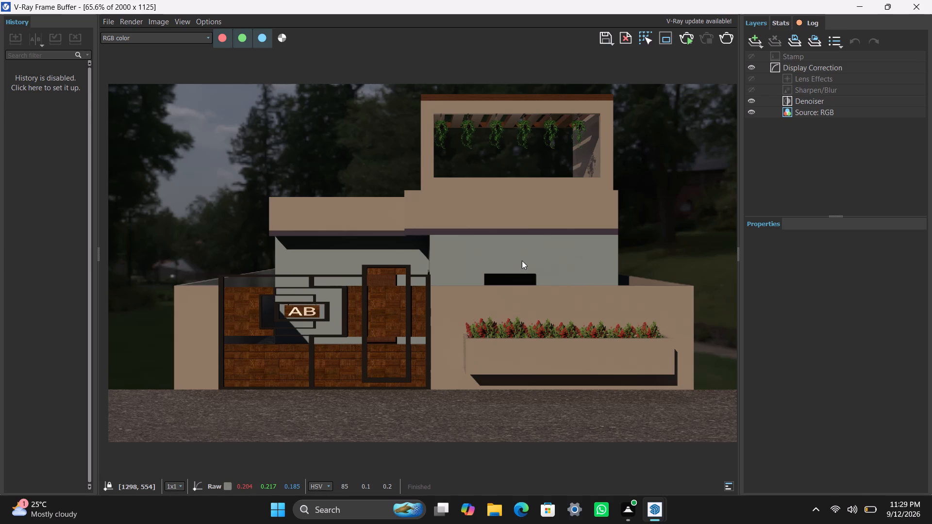
middle_drag(509, 262, 474, 274)
middle_drag(472, 274, 522, 280)
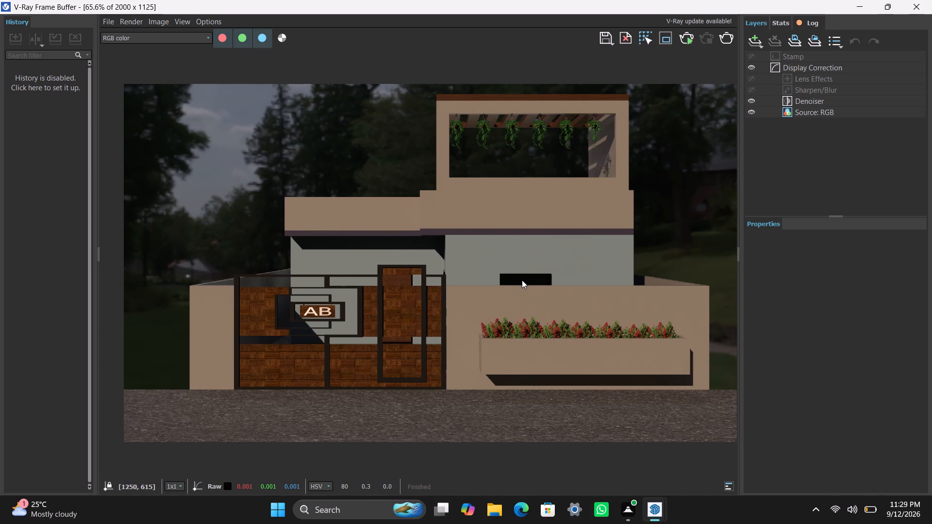
middle_drag(522, 280, 532, 279)
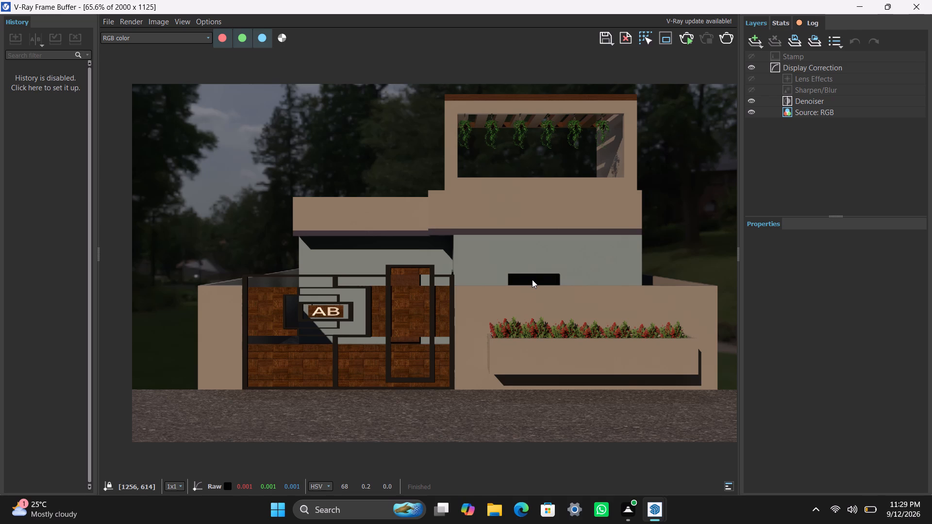
middle_drag(532, 279, 509, 289)
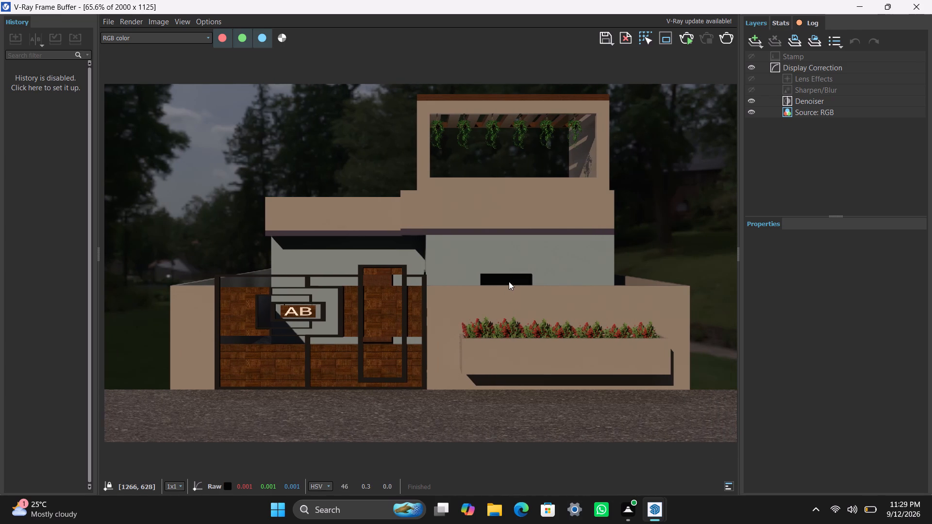
Examine the grey front wall, boundary wall and gate in the render, finishing at 65.6% zoom.
scroll(521, 274, down, 1)
scroll(521, 274, up, 1)
middle_drag(522, 274, 545, 275)
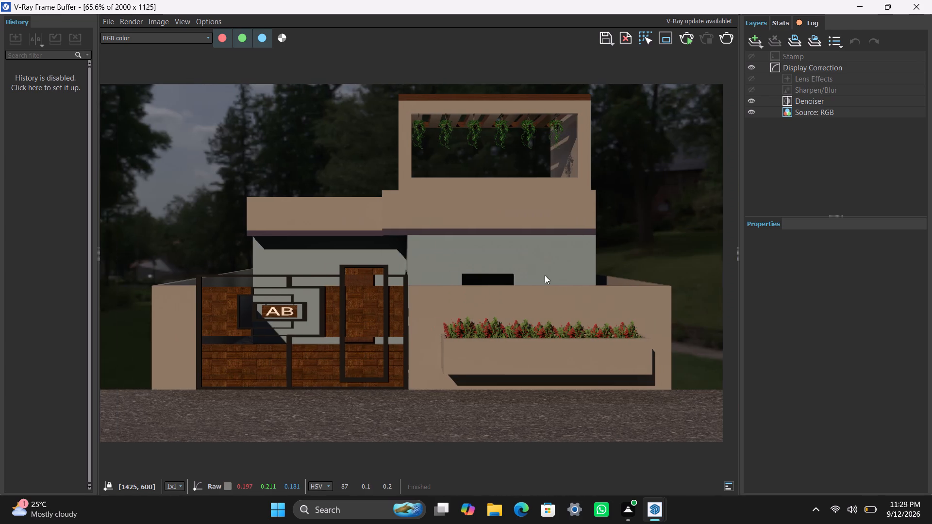
middle_drag(545, 275, 532, 285)
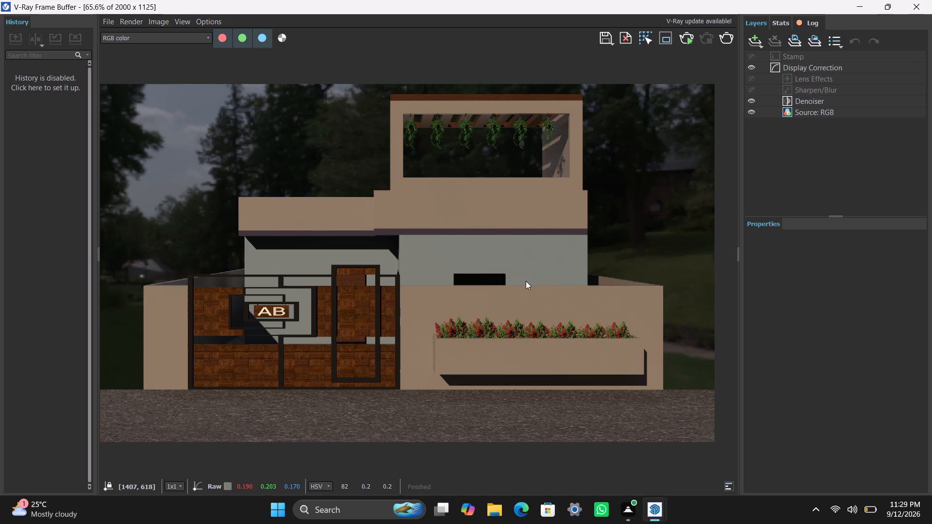
middle_drag(525, 281, 530, 294)
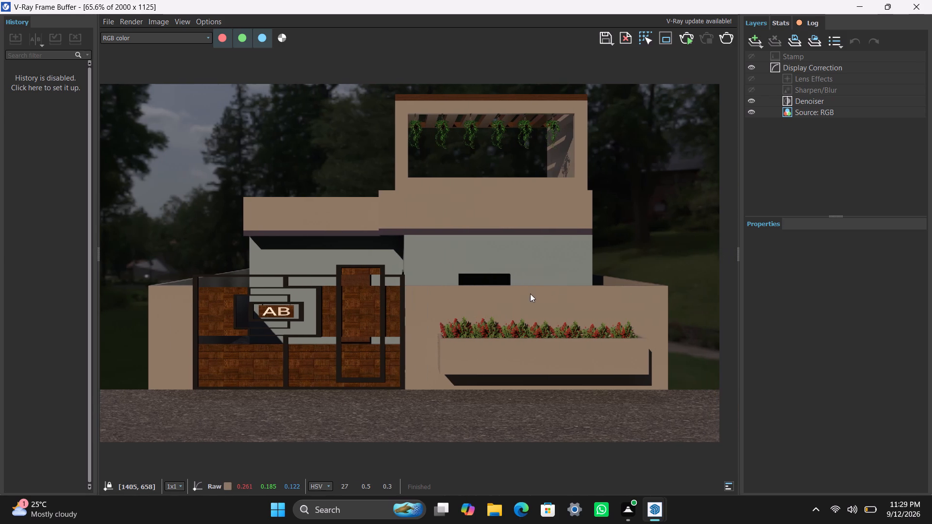
middle_drag(530, 294, 529, 294)
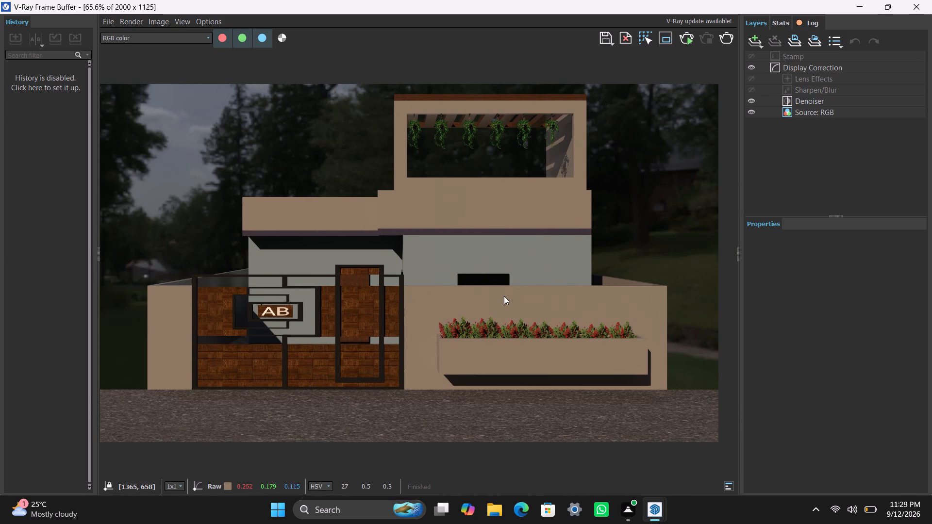
middle_drag(501, 298, 481, 312)
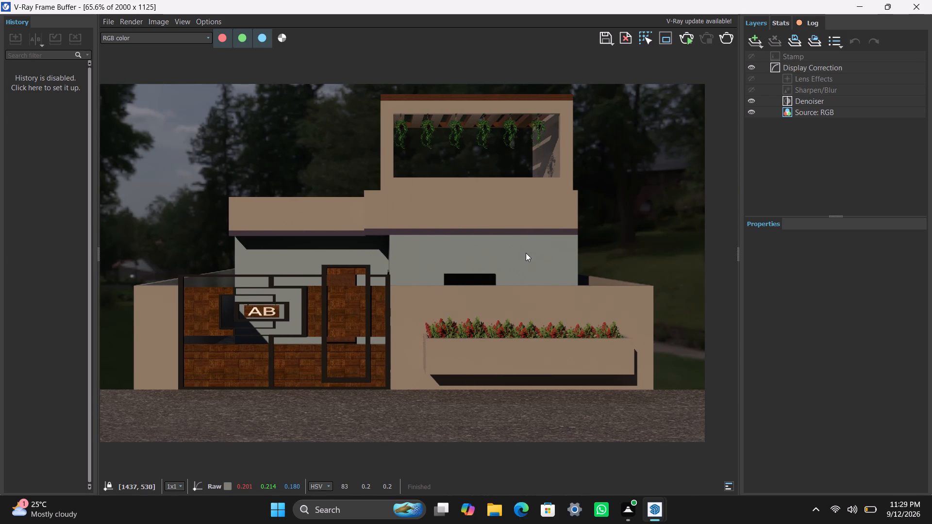
scroll(517, 254, down, 1)
scroll(517, 254, up, 1)
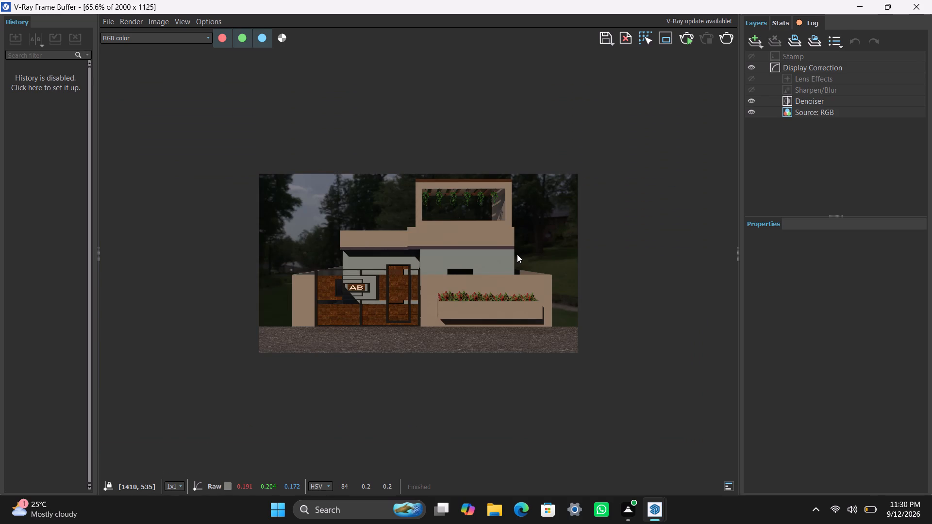
middle_drag(487, 261, 499, 271)
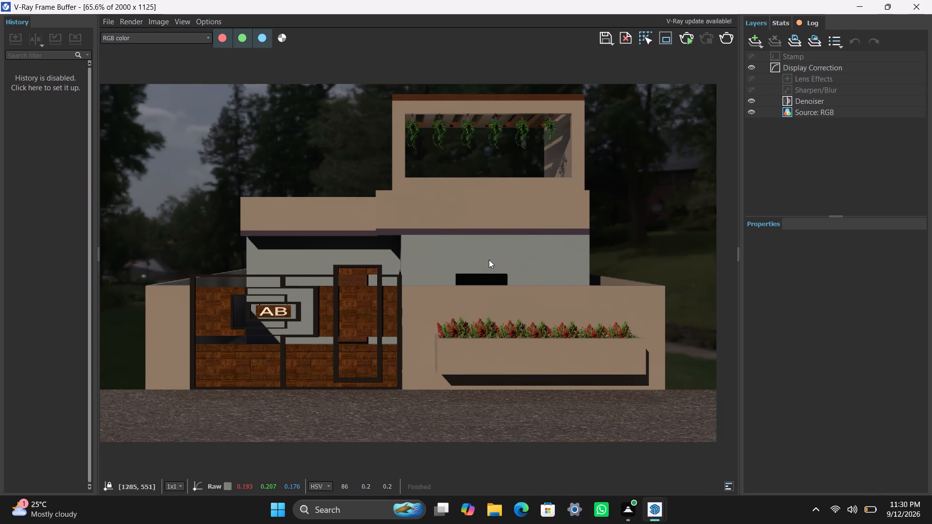
middle_drag(445, 265, 454, 268)
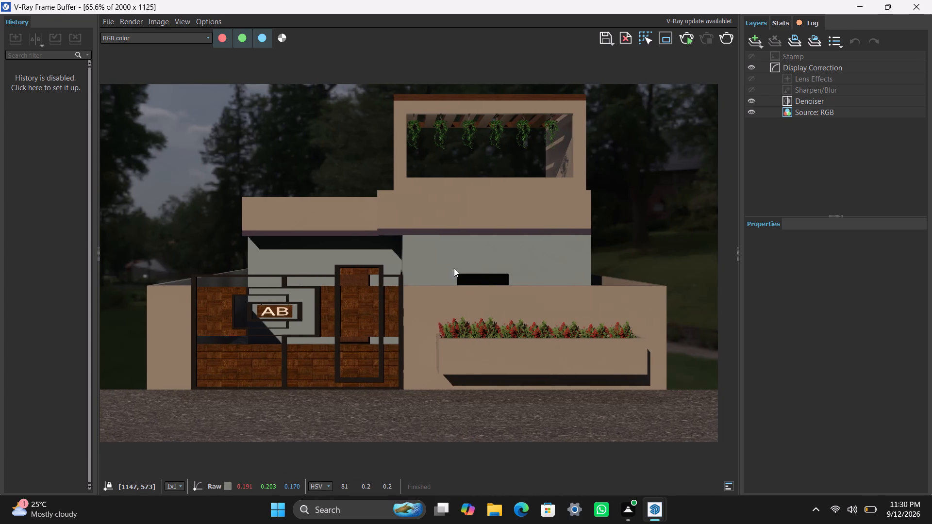
middle_drag(454, 268, 450, 279)
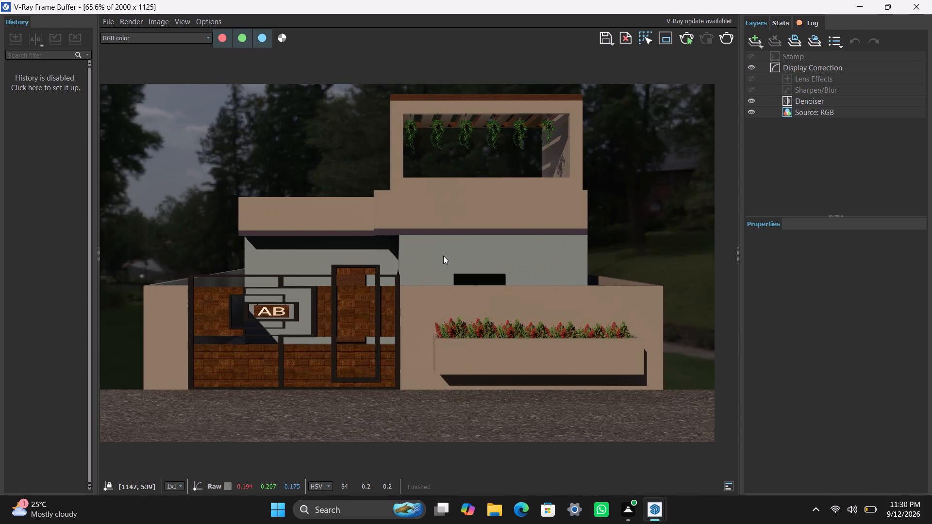
Examine the whole render at reduced zoom levels, finishing at 16.4%.
scroll(443, 256, down, 1)
scroll(443, 255, up, 1)
scroll(441, 254, down, 1)
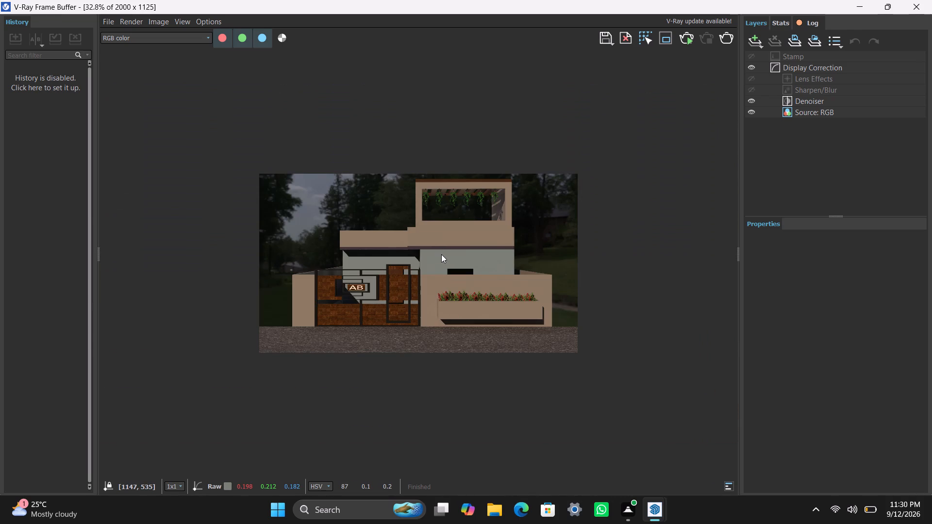
scroll(441, 254, down, 1)
scroll(441, 254, up, 2)
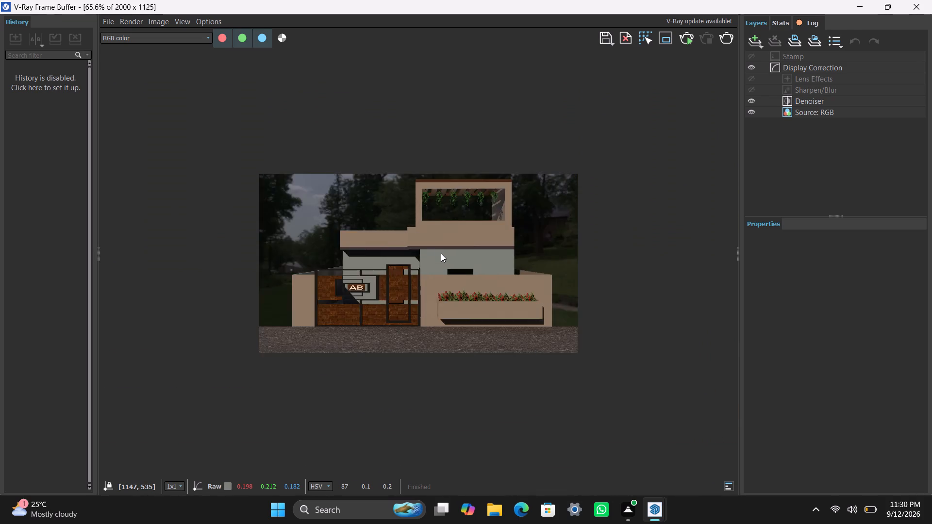
scroll(433, 247, up, 1)
middle_drag(431, 247, 458, 257)
scroll(456, 259, down, 3)
key(space)
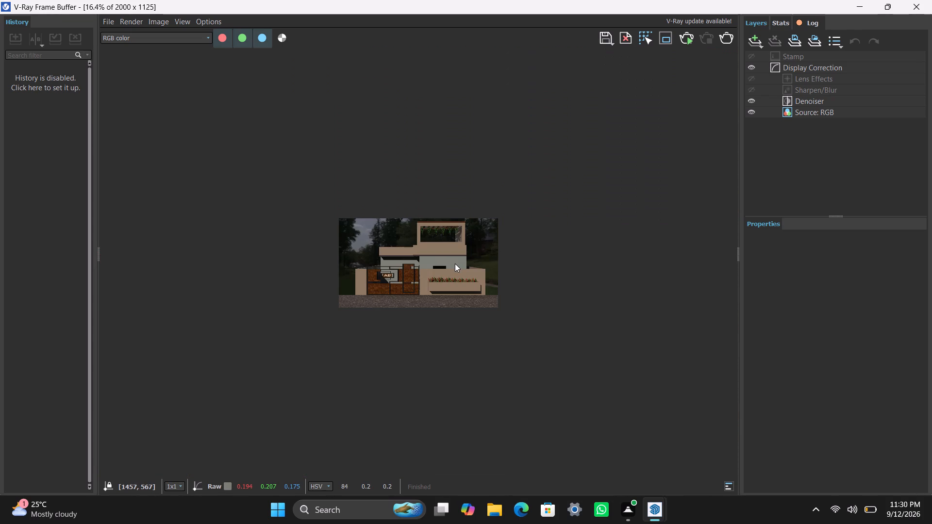
Switch off the green colour channel in the render display.
key(space)
text(ggggg)
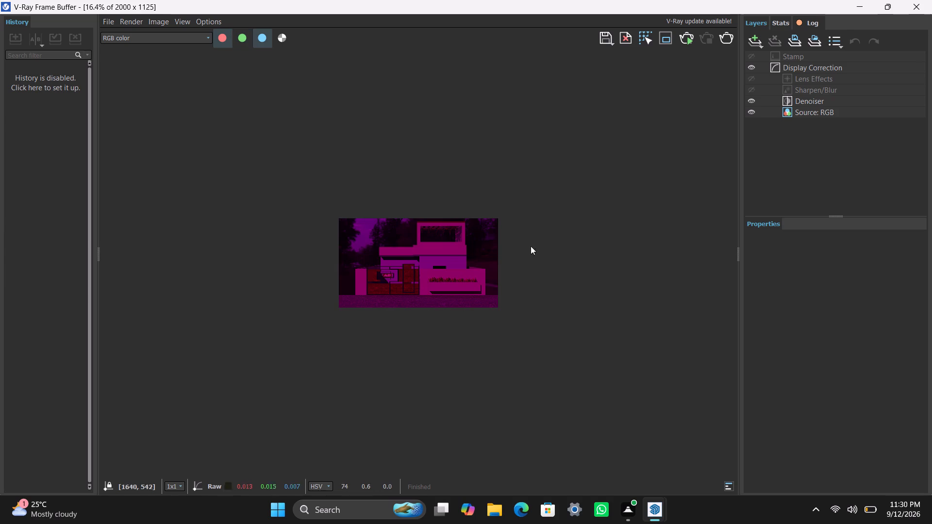
Minimise the V-Ray Frame Buffer to return to the 29' x 35' house model in SketchUp.
click(871, 7)
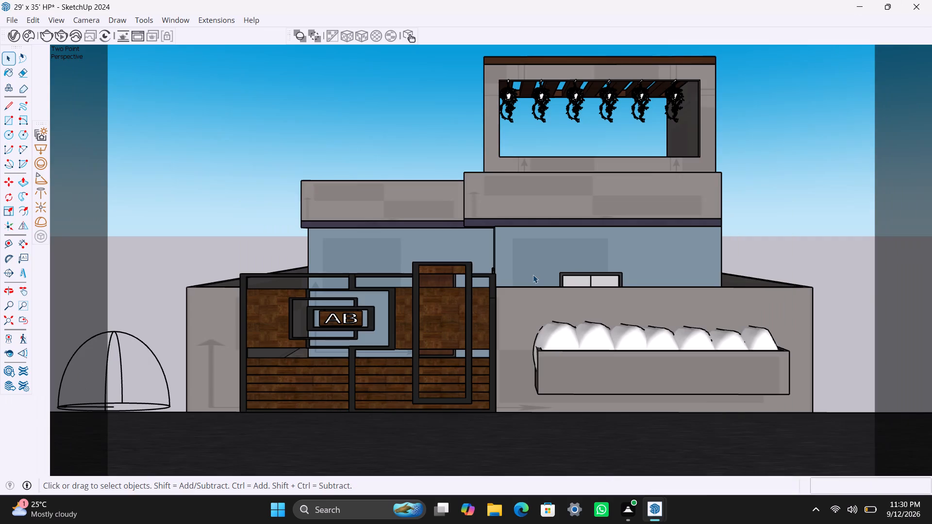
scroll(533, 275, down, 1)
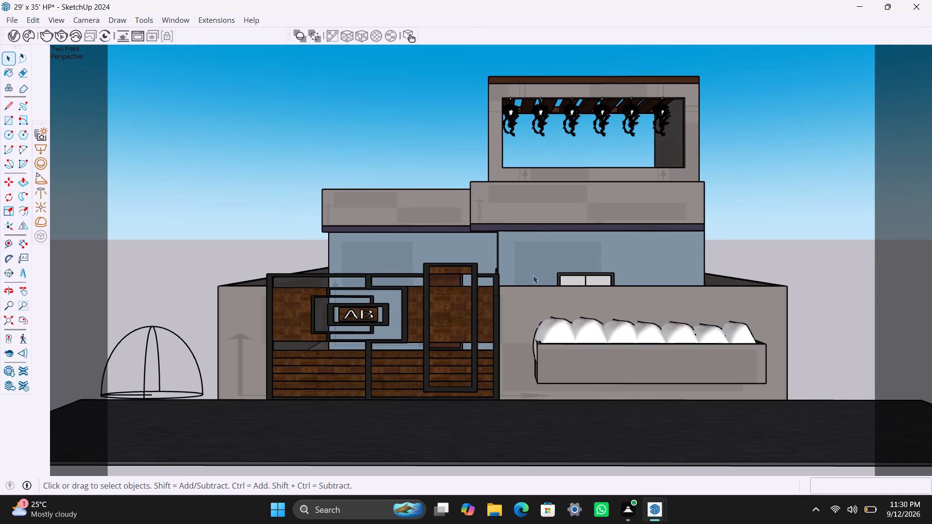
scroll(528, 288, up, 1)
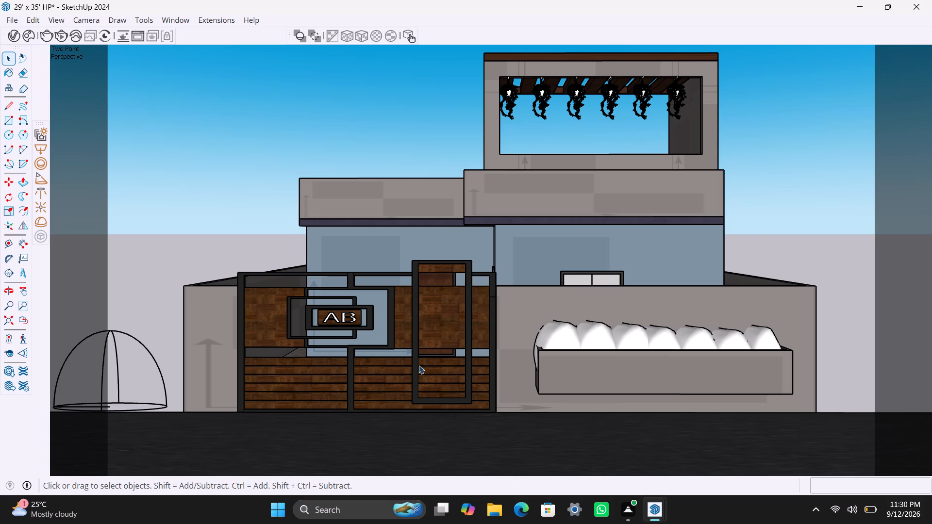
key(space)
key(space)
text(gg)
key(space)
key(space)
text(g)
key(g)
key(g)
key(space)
Examine the gate, grey front wall and planter in the model's front view.
scroll(507, 264, down, 1)
scroll(506, 264, up, 1)
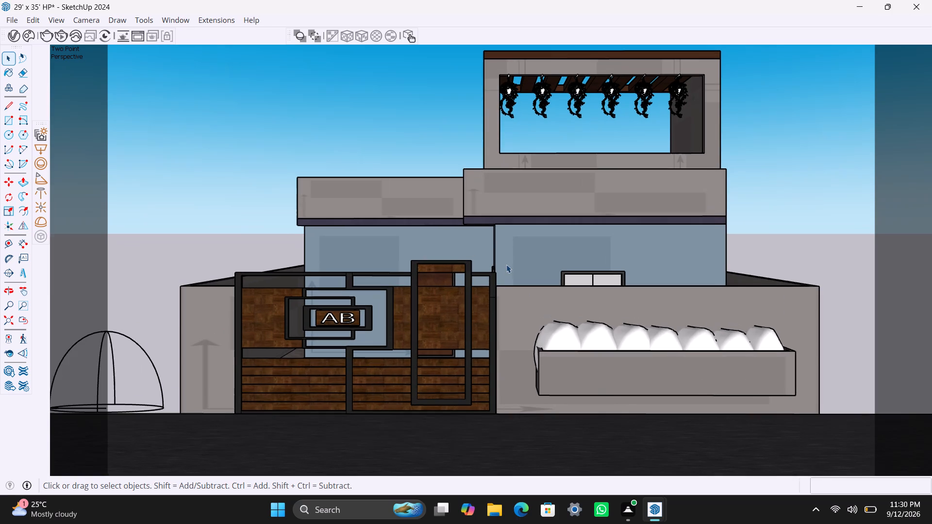
scroll(504, 265, up, 1)
scroll(504, 265, down, 1)
scroll(504, 265, up, 1)
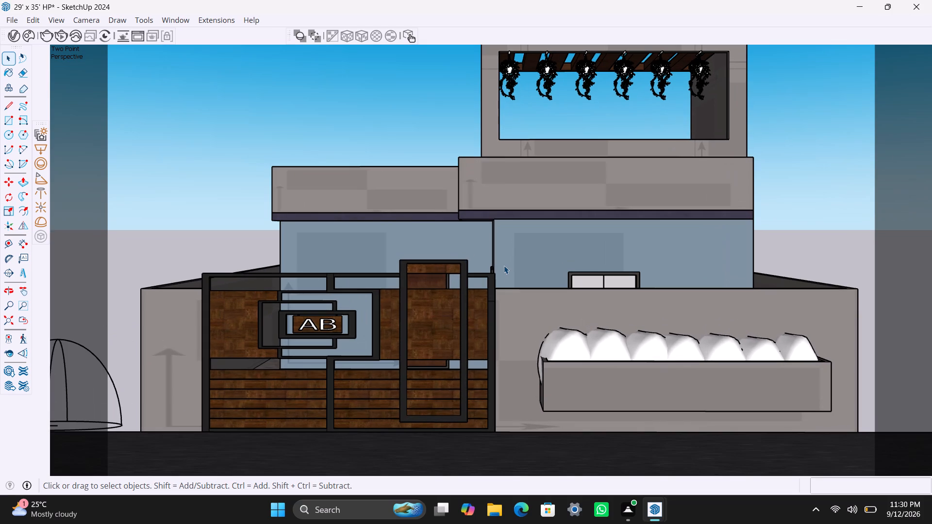
key(space)
scroll(491, 289, down, 1)
scroll(491, 289, up, 1)
scroll(491, 289, down, 1)
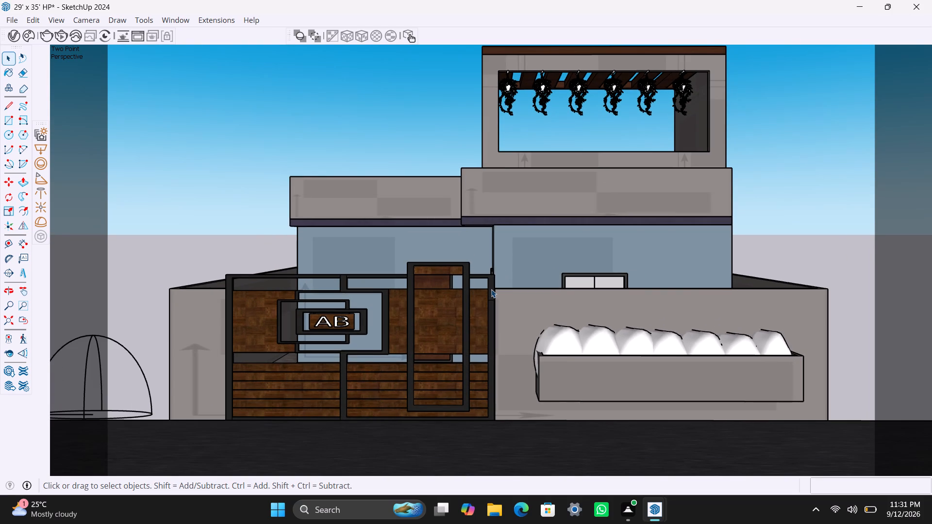
scroll(491, 289, down, 1)
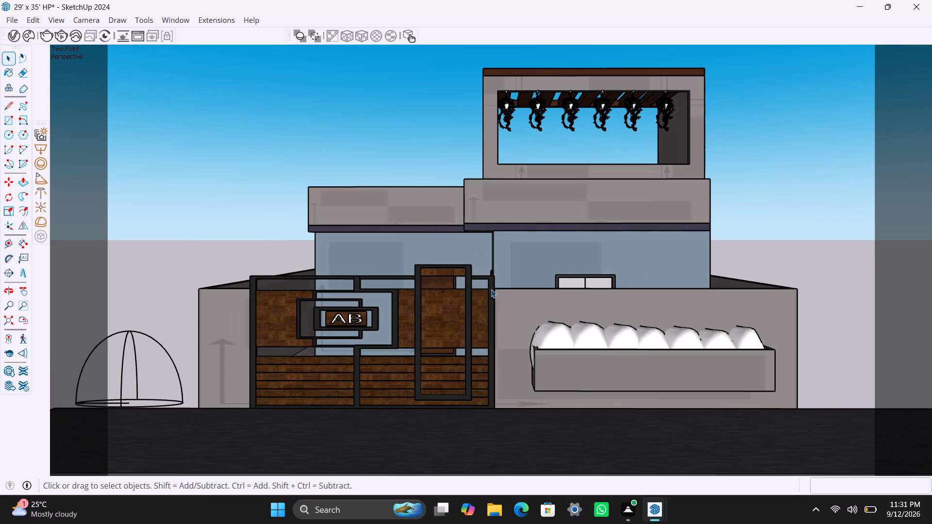
scroll(491, 289, up, 1)
scroll(491, 289, down, 1)
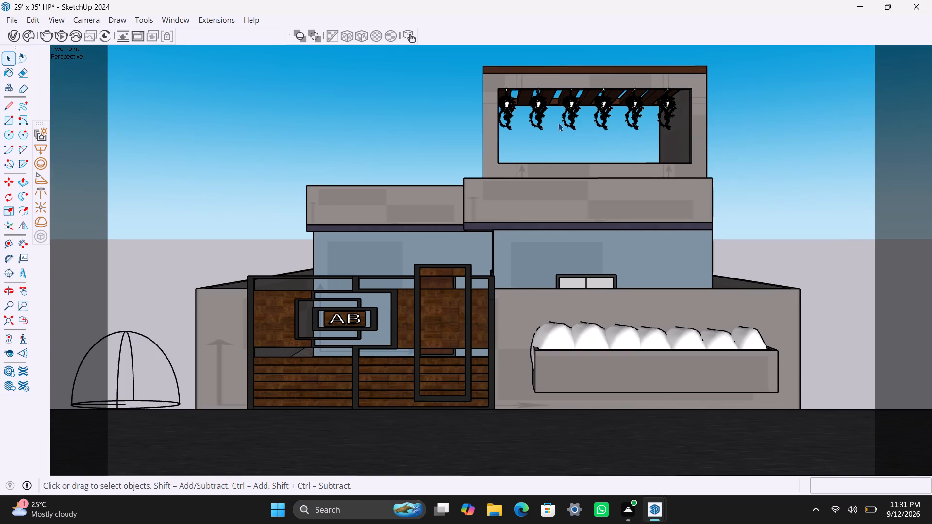
Examine the model's overall house front, including a slightly orbited view of it.
key(space)
scroll(557, 305, down, 1)
scroll(557, 305, up, 1)
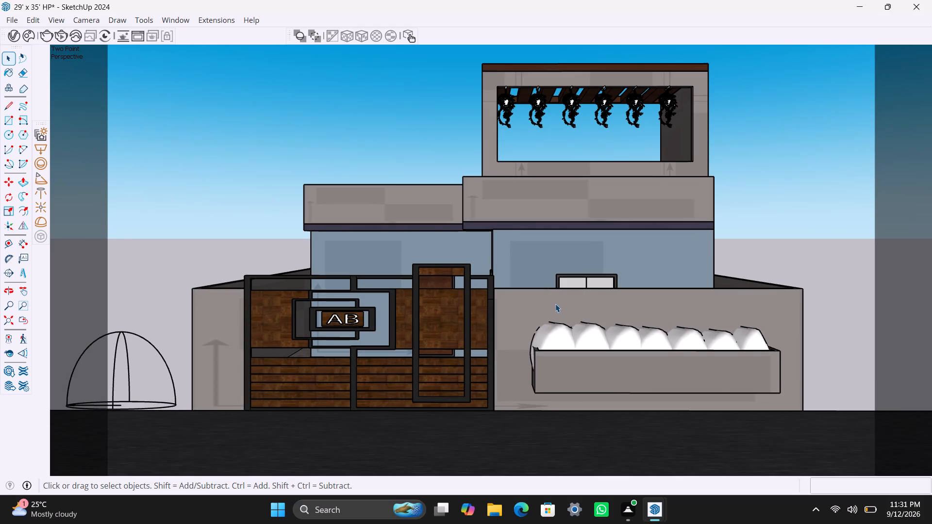
scroll(555, 304, up, 1)
scroll(555, 302, down, 1)
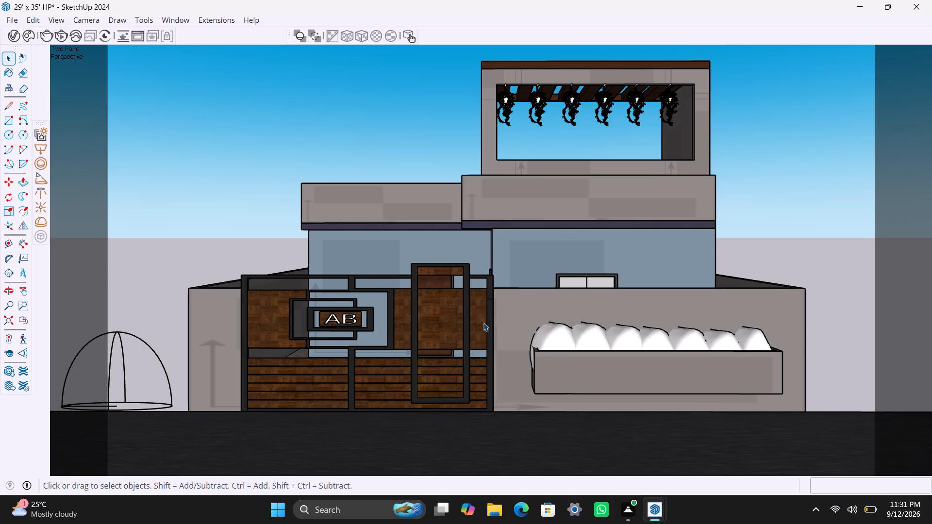
scroll(520, 367, down, 1)
scroll(504, 339, up, 2)
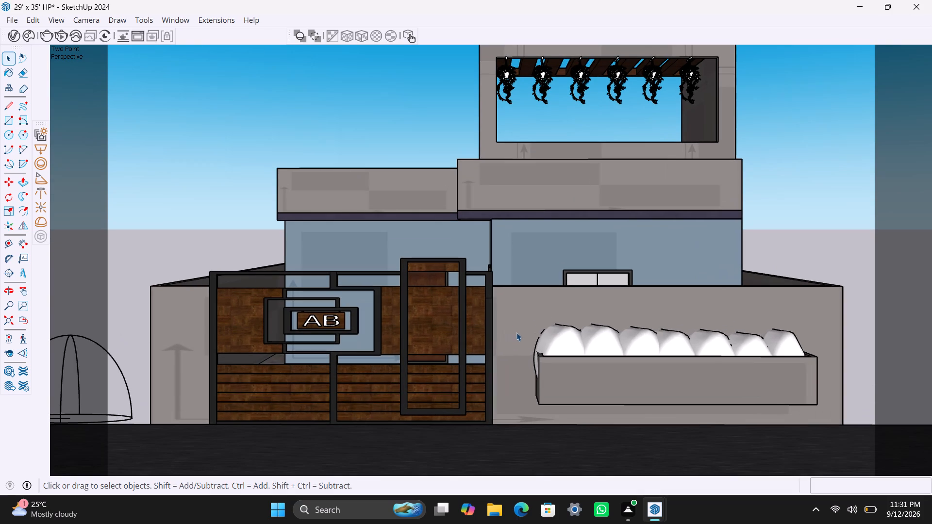
middle_click(570, 331)
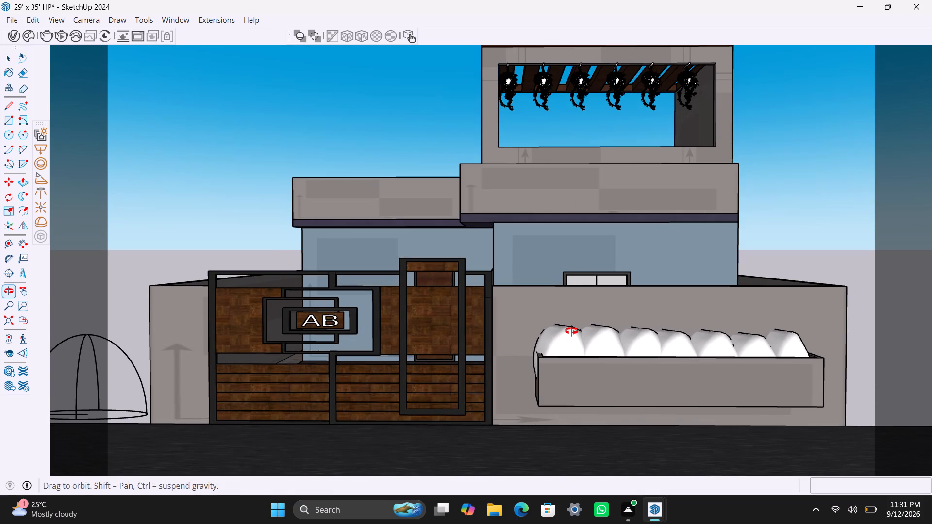
scroll(527, 334, down, 1)
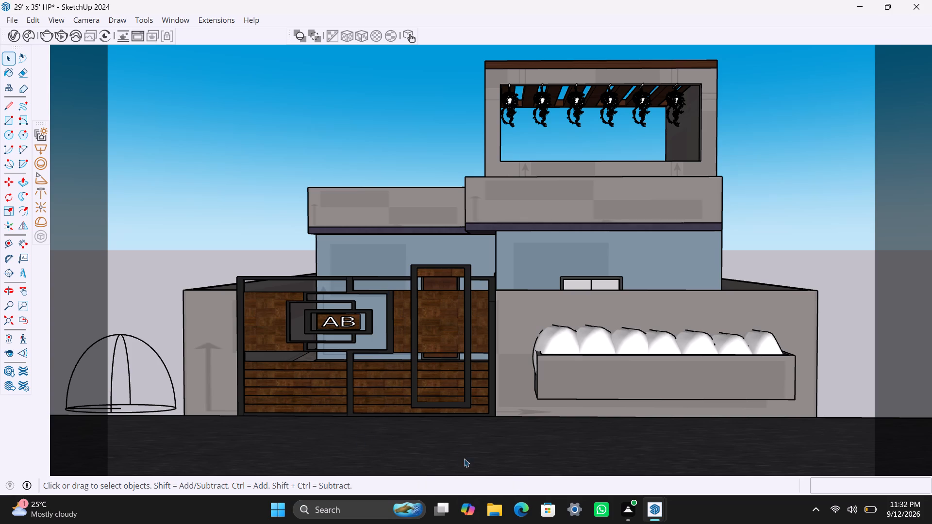
scroll(428, 321, down, 1)
scroll(428, 319, up, 1)
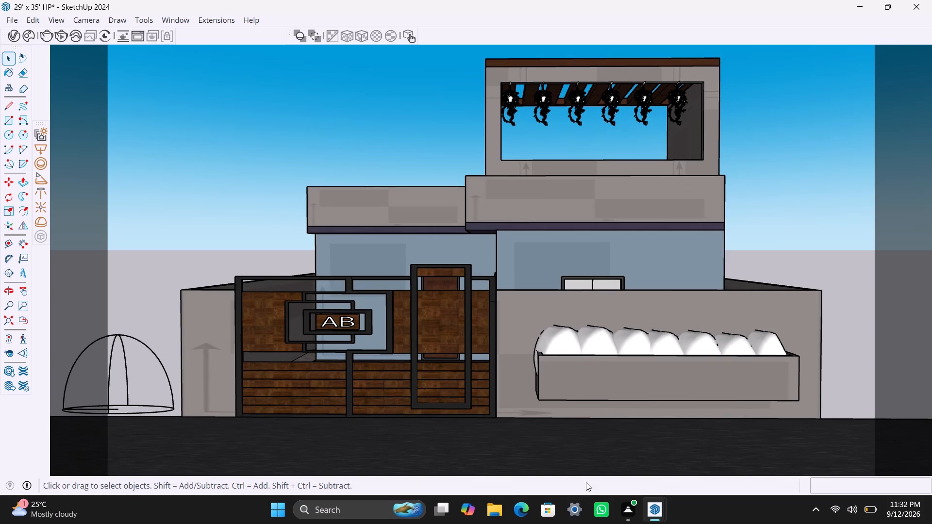